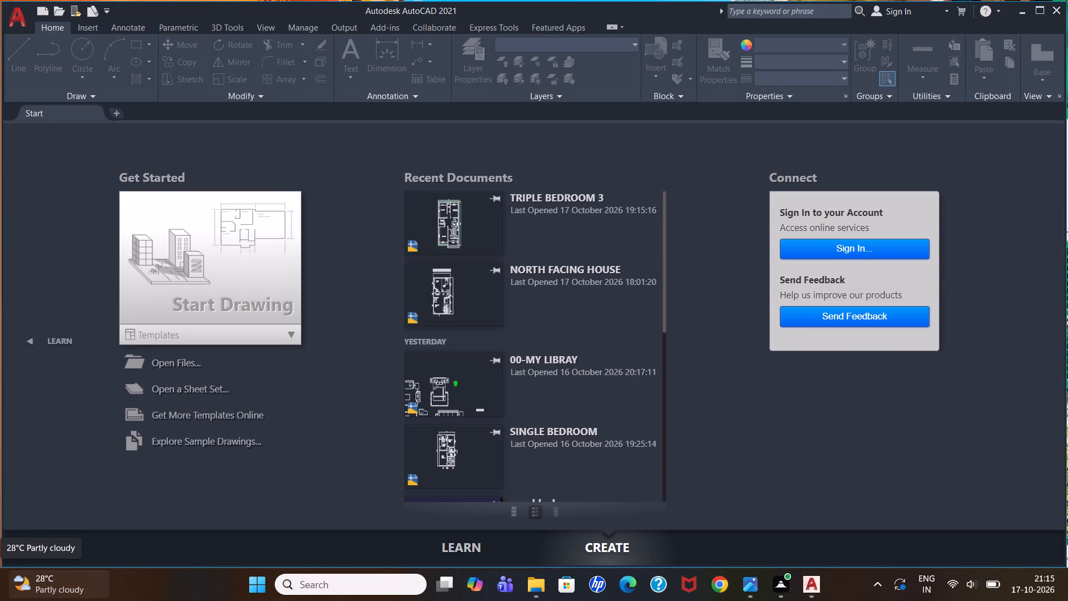
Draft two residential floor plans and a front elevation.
Open the recent drawing TRIPLE BEDROOM 3.
{"action": "left_click", "coordinate": [460, 243]}
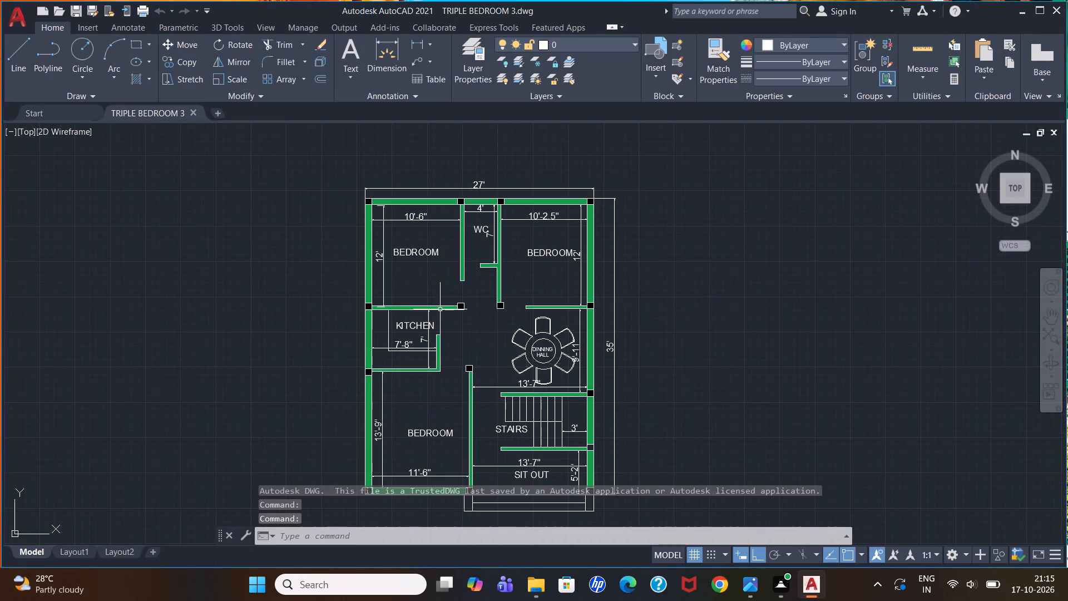
Create a new blank drawing and turn on its command logging with LOGFILEON.
{"action": "left_click", "coordinate": [217, 112]}
{"action": "left_click", "coordinate": [377, 534]}
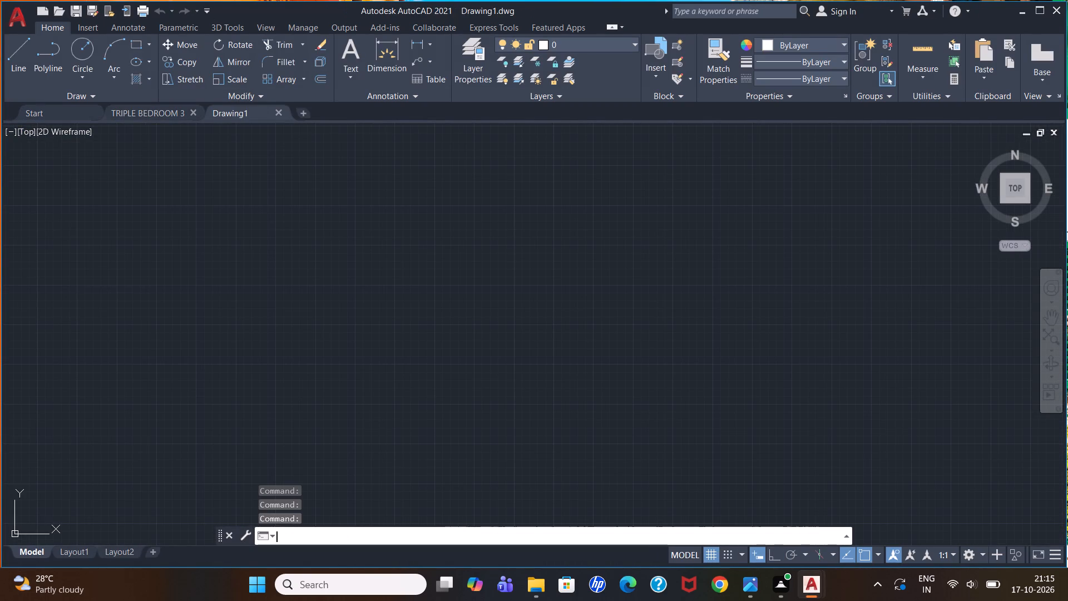
{"action": "type", "text": "logfileon"}
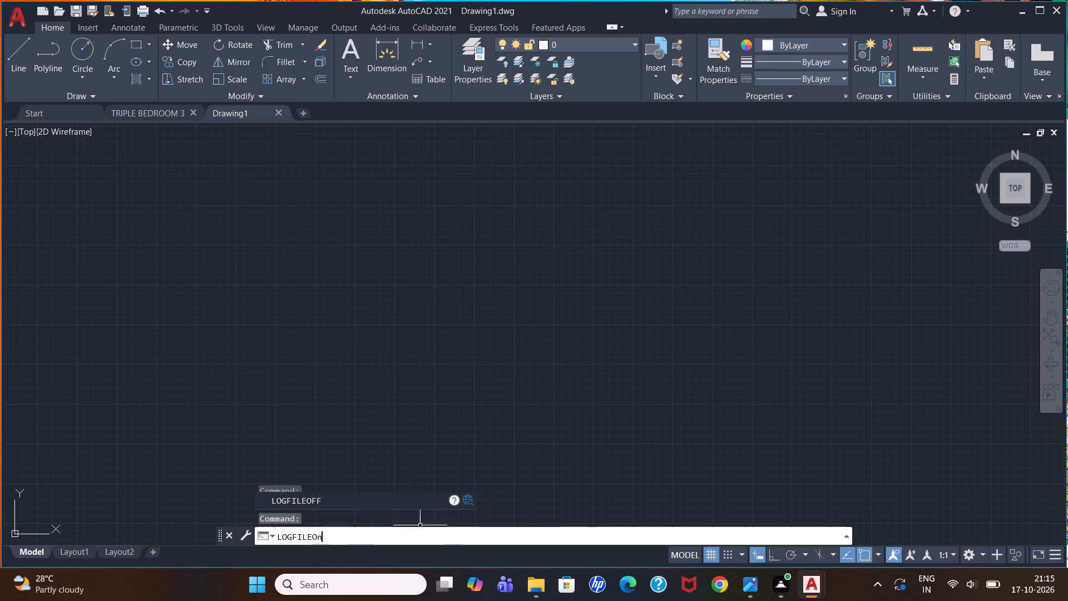
{"action": "key", "text": "Return"}
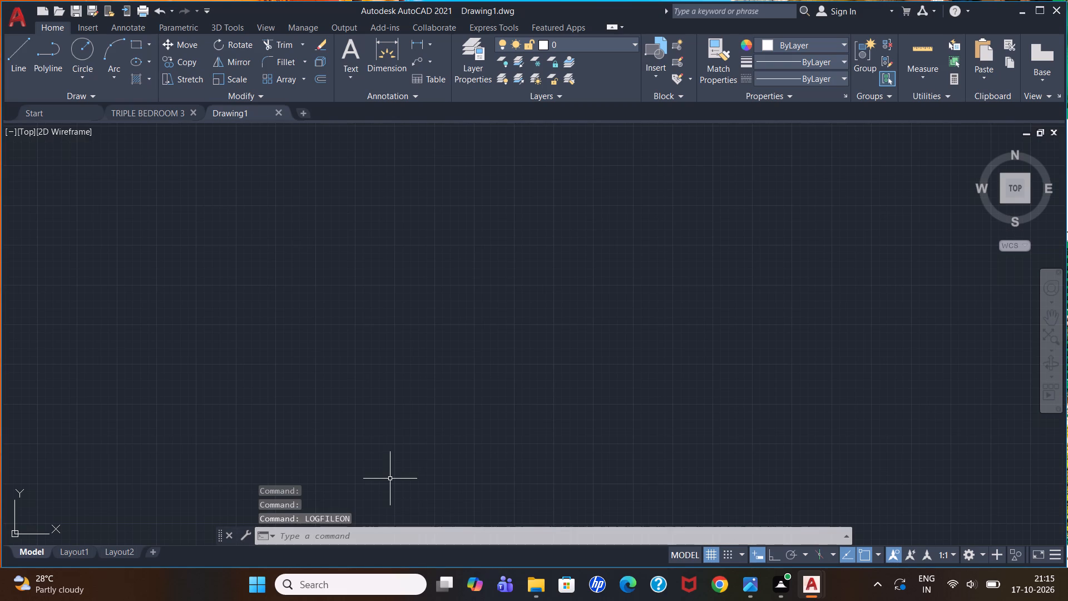
Configure the drawing units to Engineering length type with Inches as the insertion scale.
{"action": "type", "text": "un"}
{"action": "key", "text": "Return"}
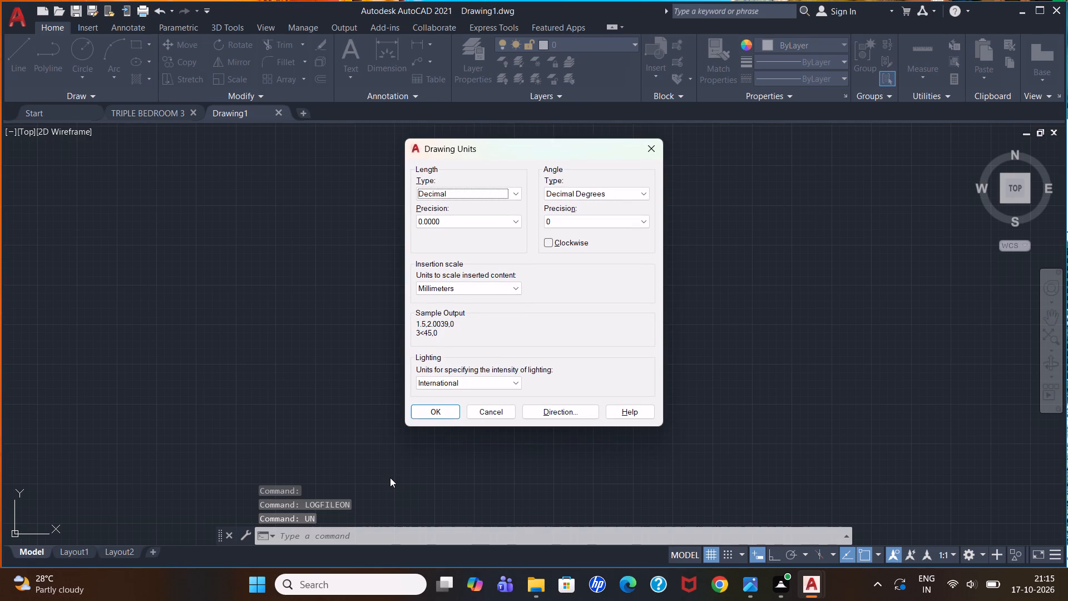
{"action": "left_click", "coordinate": [515, 193]}
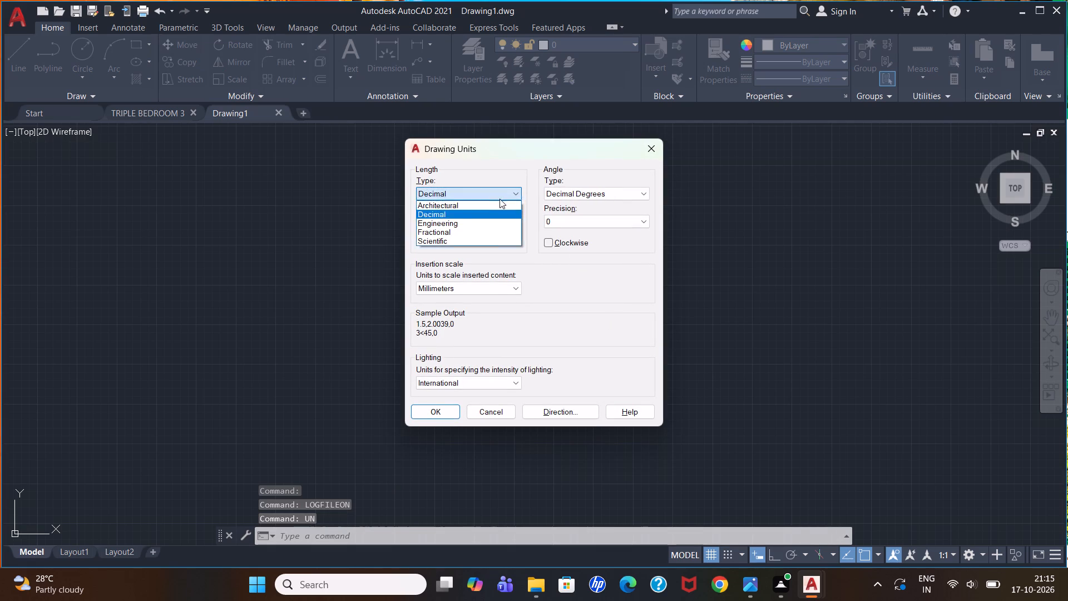
{"action": "left_click", "coordinate": [481, 220]}
{"action": "left_click", "coordinate": [487, 292]}
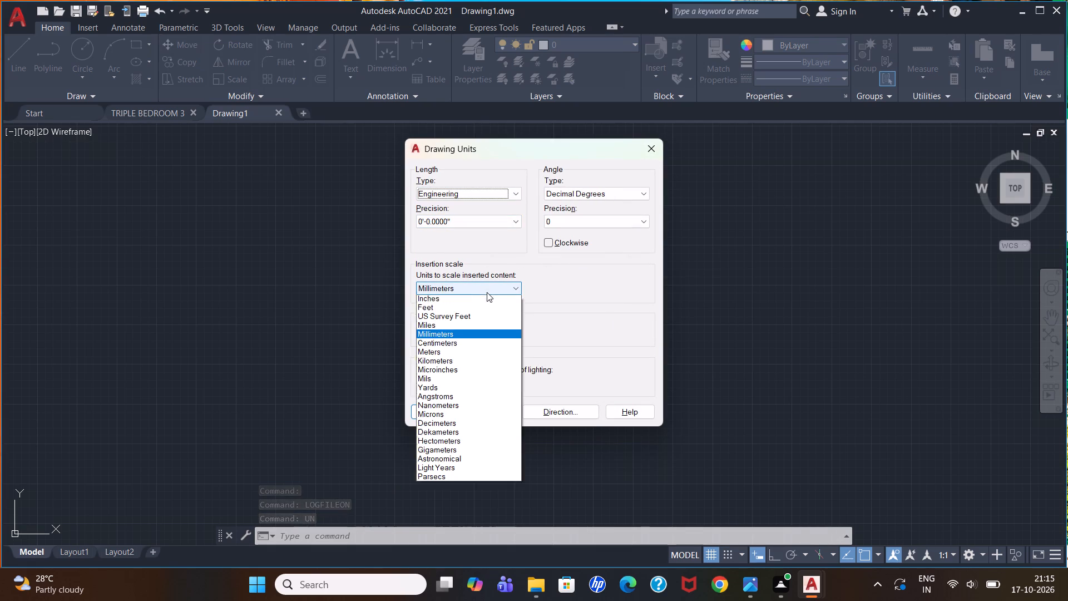
{"action": "left_click", "coordinate": [441, 308]}
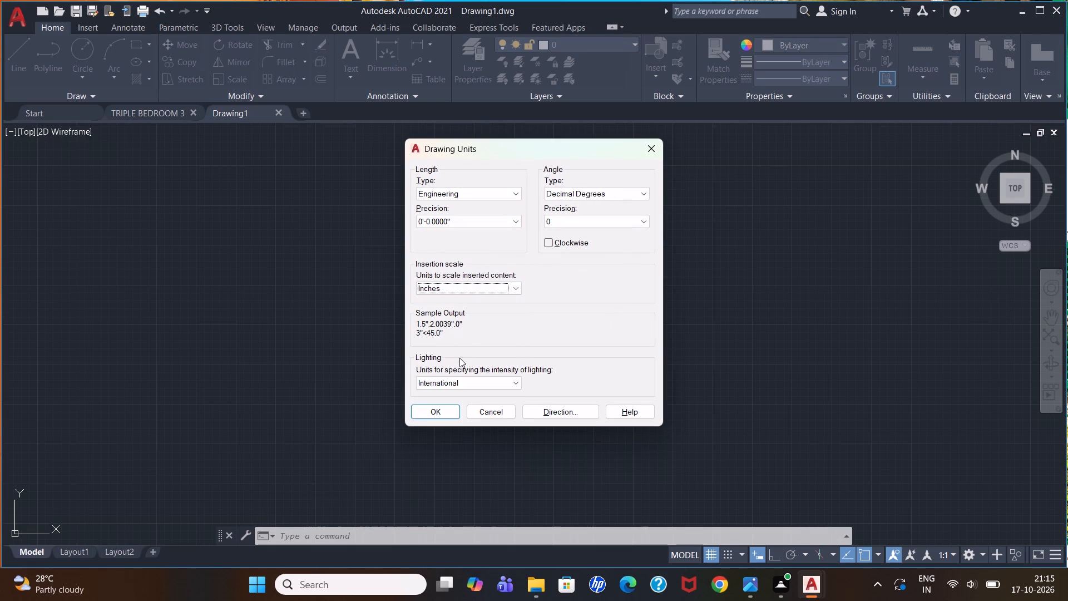
{"action": "left_click", "coordinate": [446, 415]}
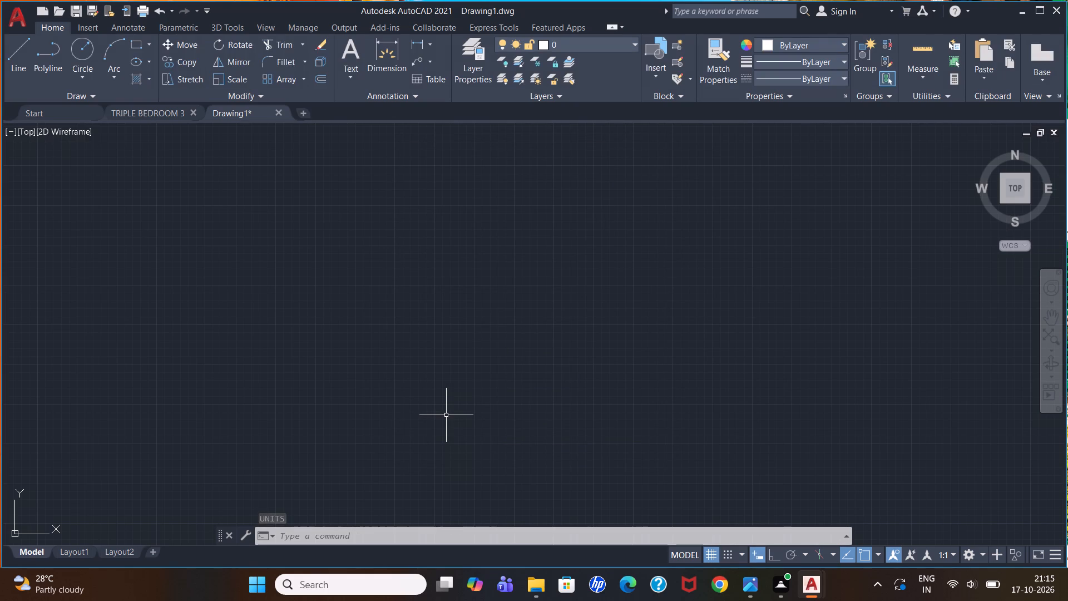
Set the drawing limits with the default lower-left corner and an upper-right corner of 100,100.
{"action": "type", "text": "lim"}
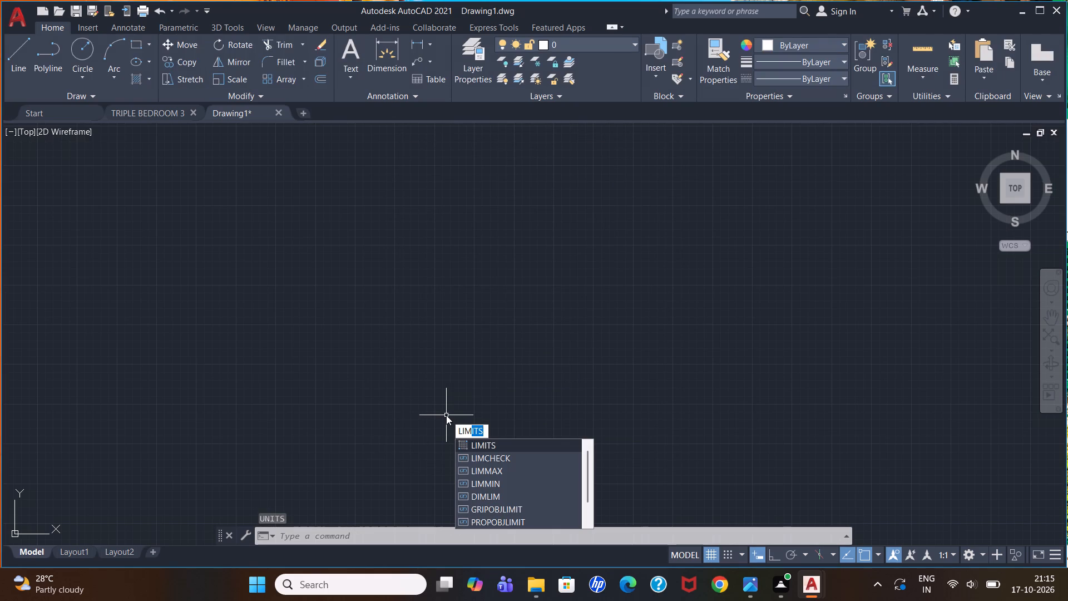
{"action": "key", "text": "Return"}
{"action": "key", "text": "Return"}
{"action": "type", "text": "100,100"}
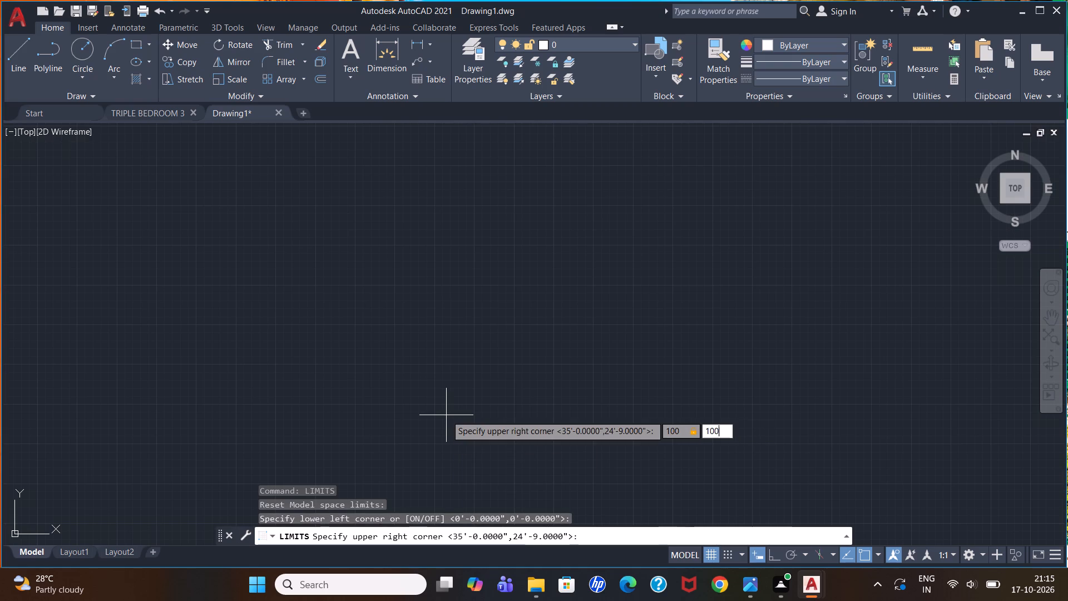
{"action": "key", "text": "Return"}
{"action": "key", "text": "z"}
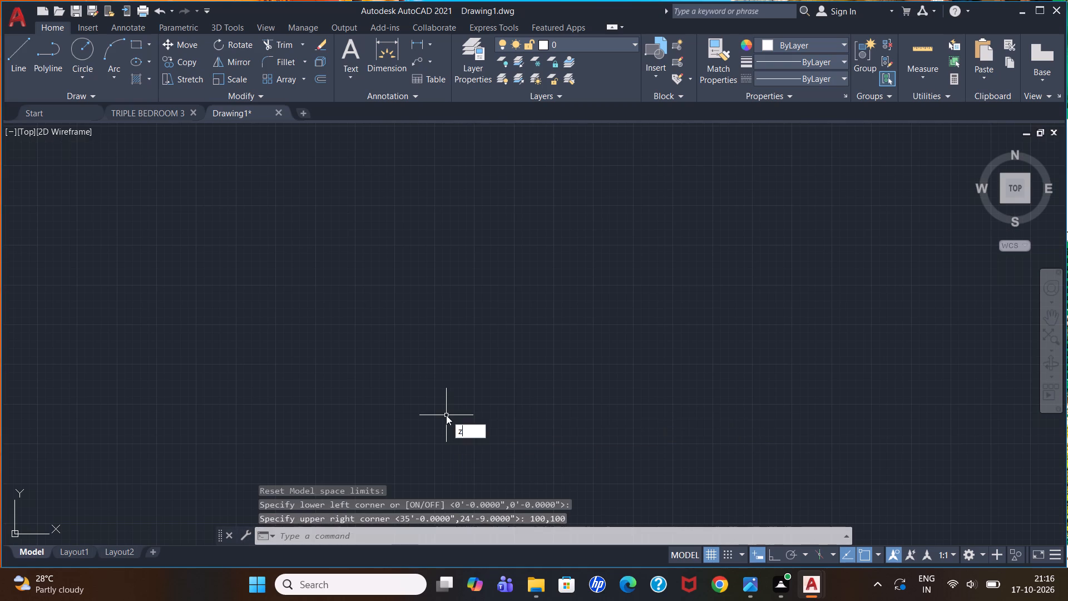
{"action": "key", "text": "Return"}
{"action": "key", "text": "a"}
{"action": "key", "text": "Return"}
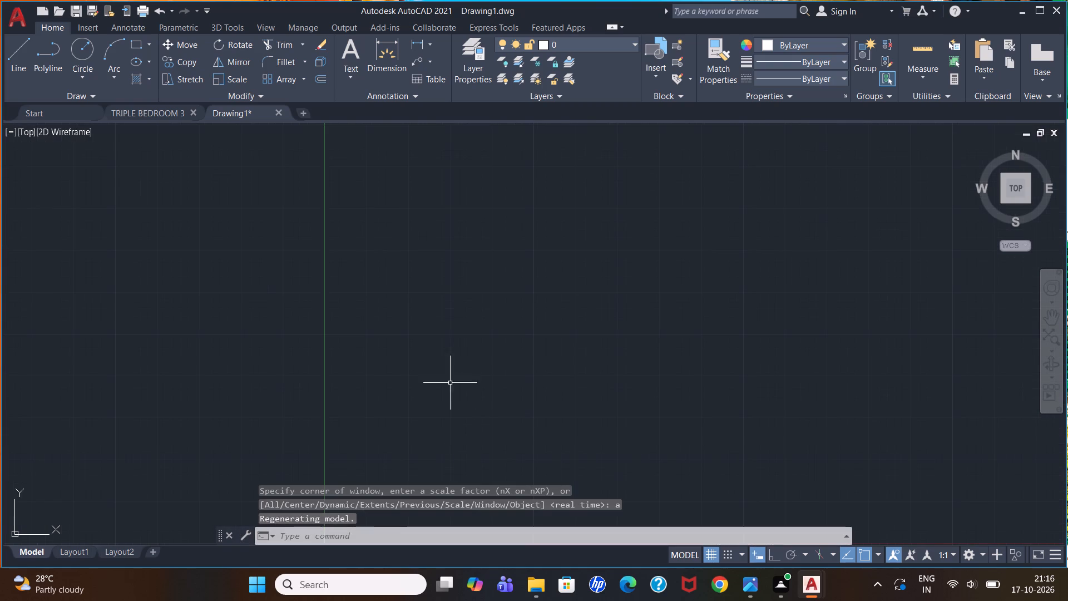
With Ortho on, draw a horizontal line 14'2" long as the plan outline's bottom edge, consulting the reference plan image in Photos.
{"action": "scroll", "coordinate": [537, 287], "scroll_direction": "down", "scroll_amount": 2}
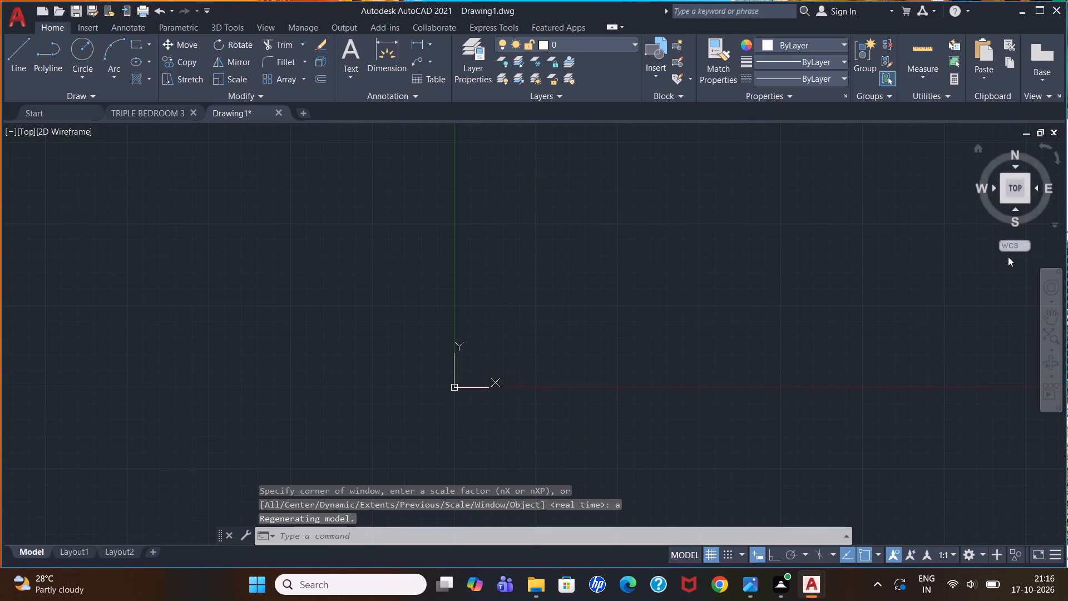
{"action": "left_click", "coordinate": [1050, 316]}
{"action": "left_click_drag", "start_coordinate": [815, 243], "coordinate": [553, 409]}
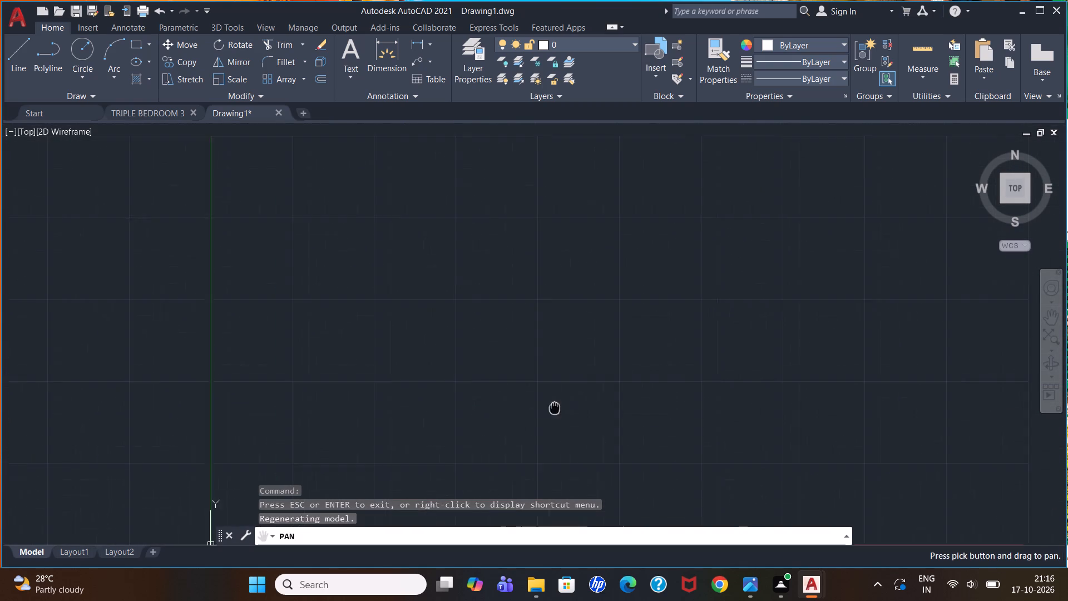
{"action": "left_click_drag", "start_coordinate": [553, 409], "coordinate": [509, 433]}
{"action": "scroll", "coordinate": [493, 257], "scroll_direction": "up", "scroll_amount": 1}
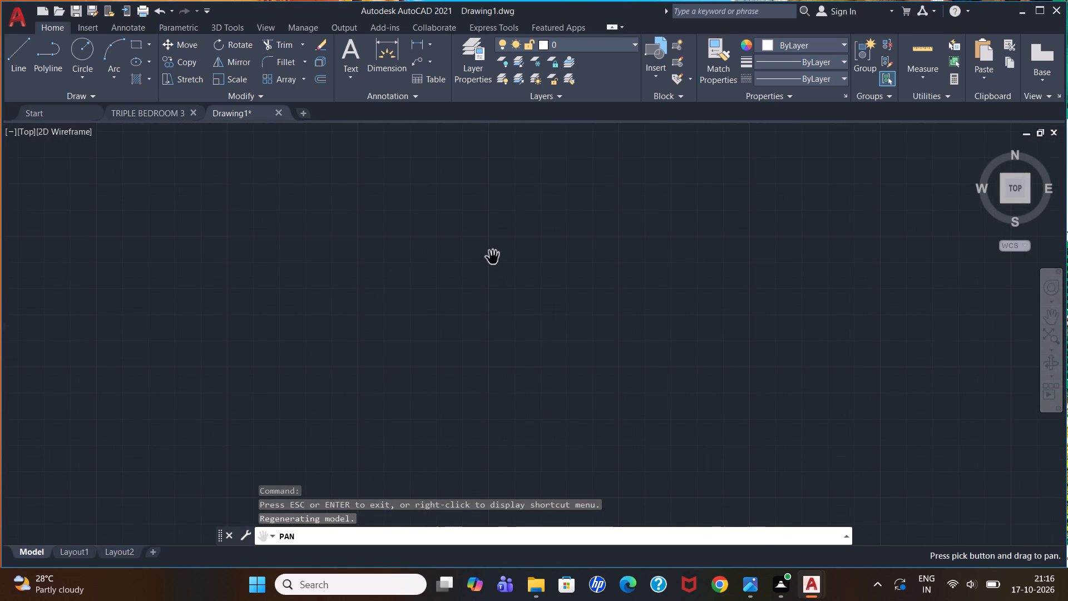
{"action": "key", "text": "Escape"}
{"action": "key", "text": "l"}
{"action": "key", "text": "Return"}
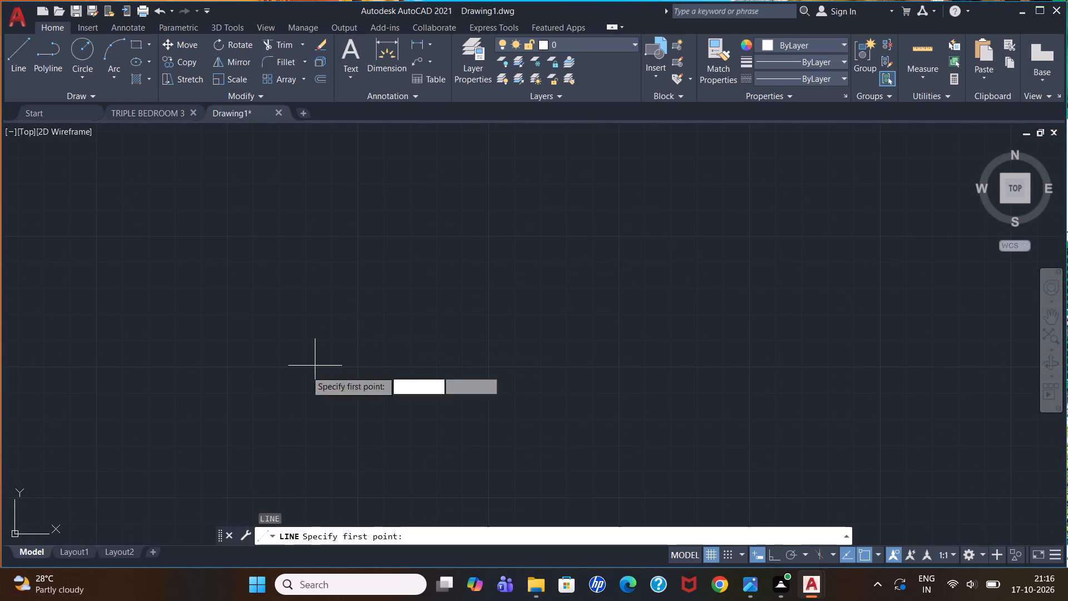
{"action": "left_click", "coordinate": [272, 390]}
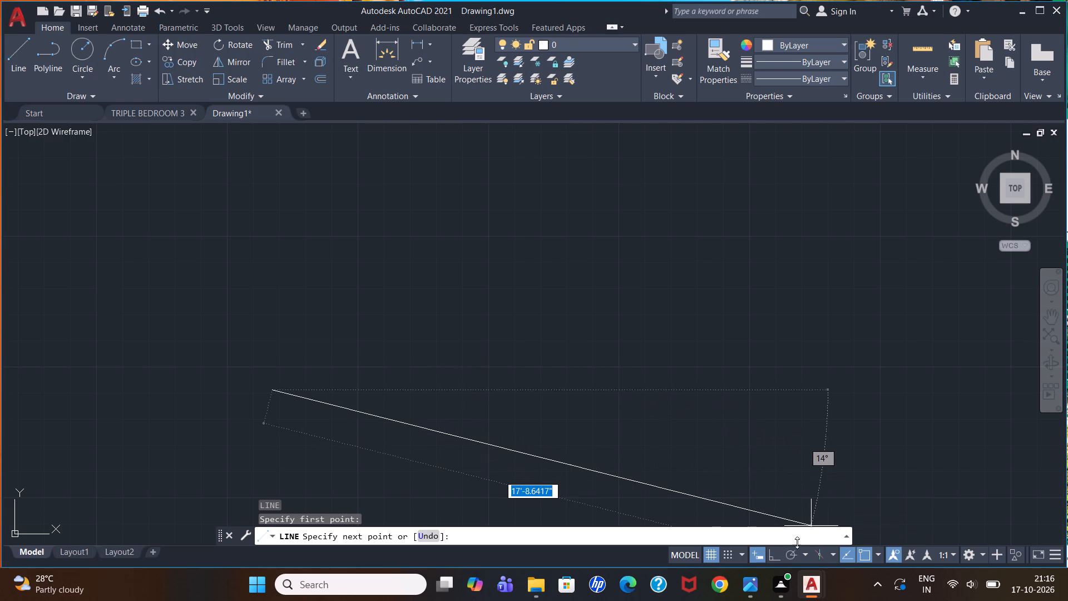
{"action": "left_click", "coordinate": [769, 557]}
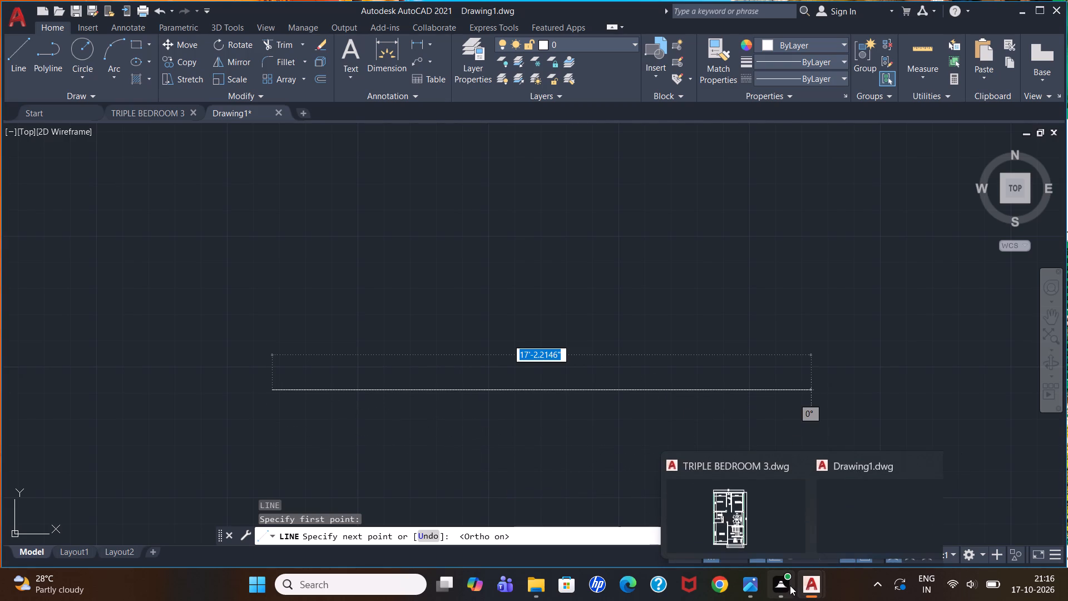
{"action": "left_click", "coordinate": [744, 520]}
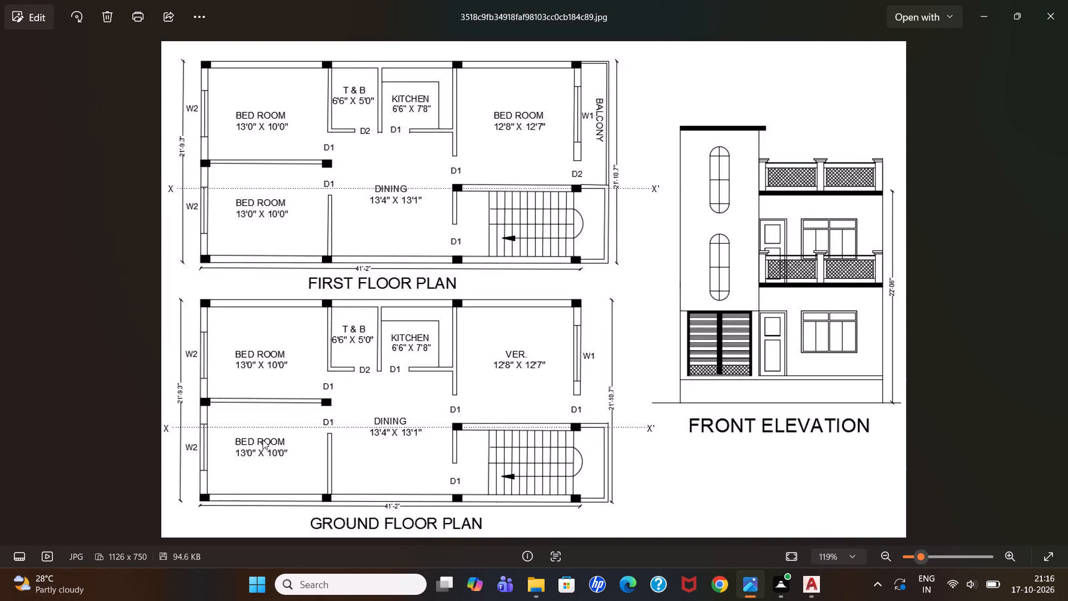
{"action": "scroll", "coordinate": [194, 440], "scroll_direction": "up", "scroll_amount": 1}
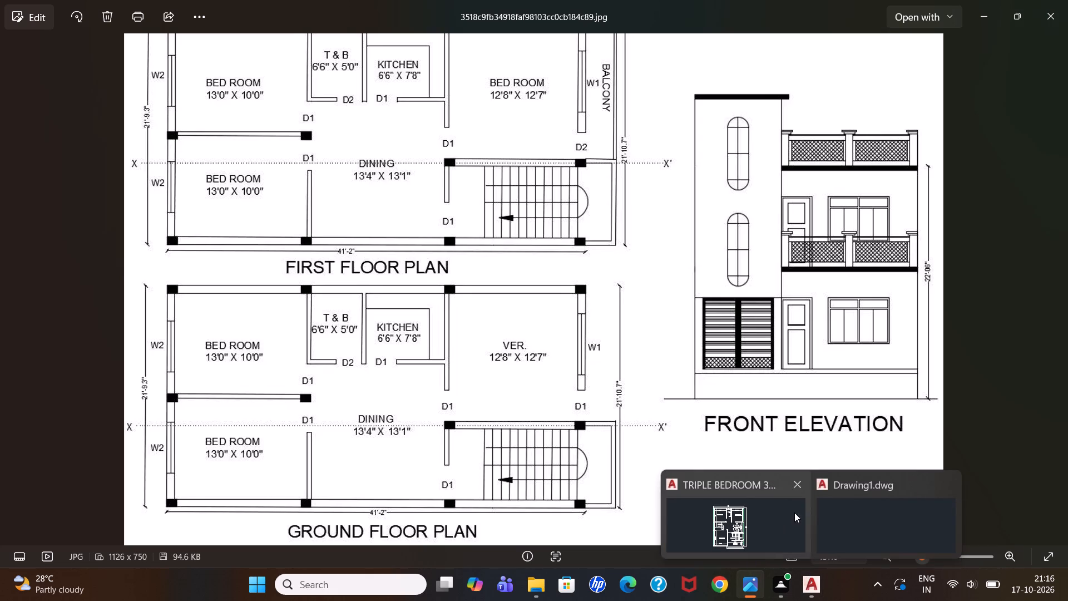
{"action": "left_click", "coordinate": [874, 526]}
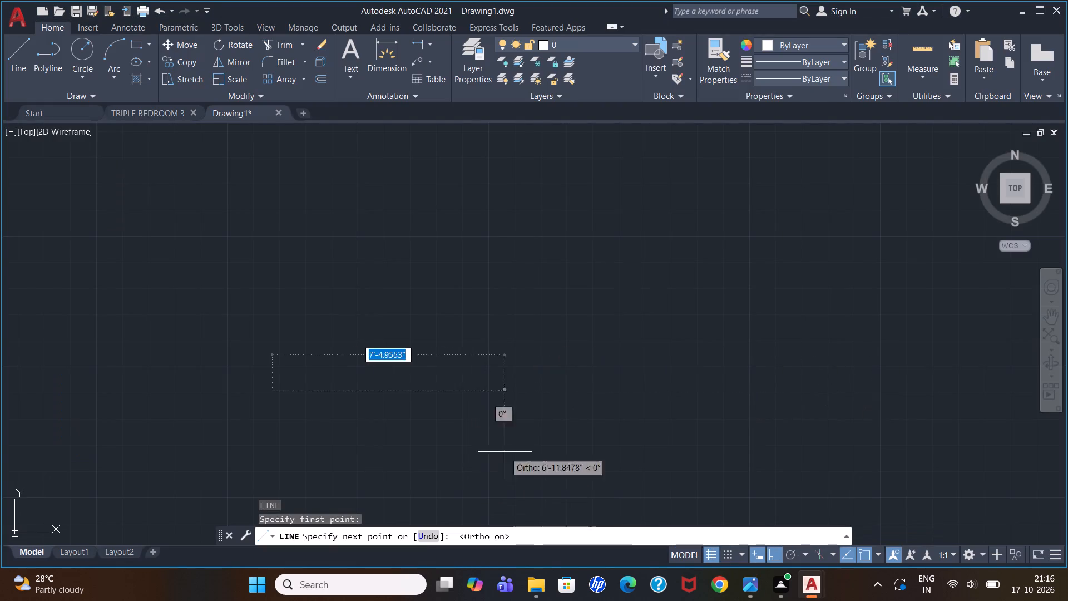
{"action": "type", "text": "14'2\""}
{"action": "key", "text": "Return"}
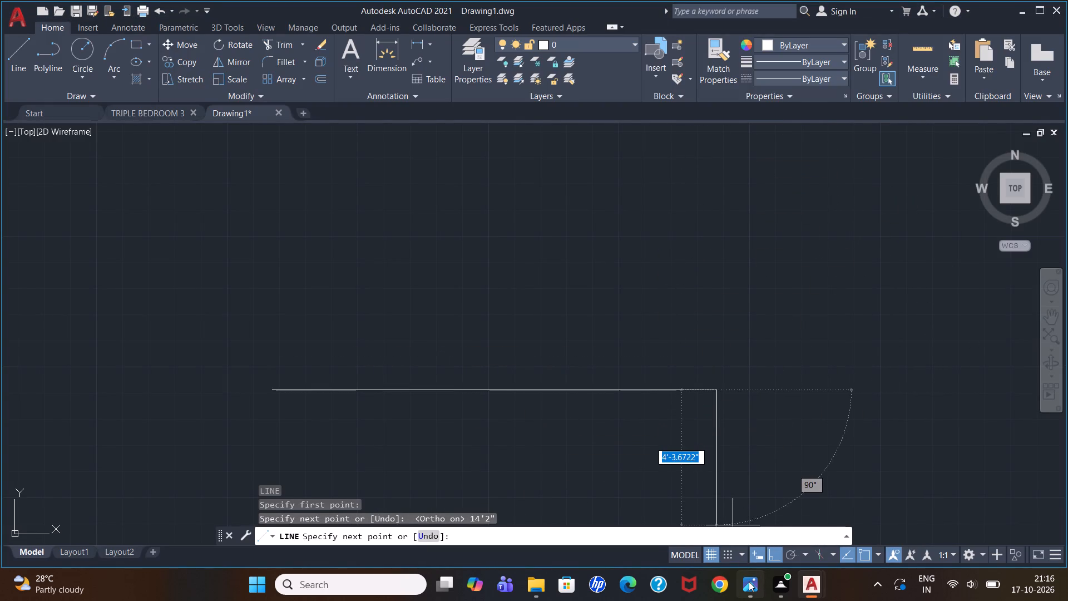
Check the reference plan in Photos, then continue the outline vertically upward from the bottom line's right end by 21'9.3".
{"action": "left_click", "coordinate": [743, 534]}
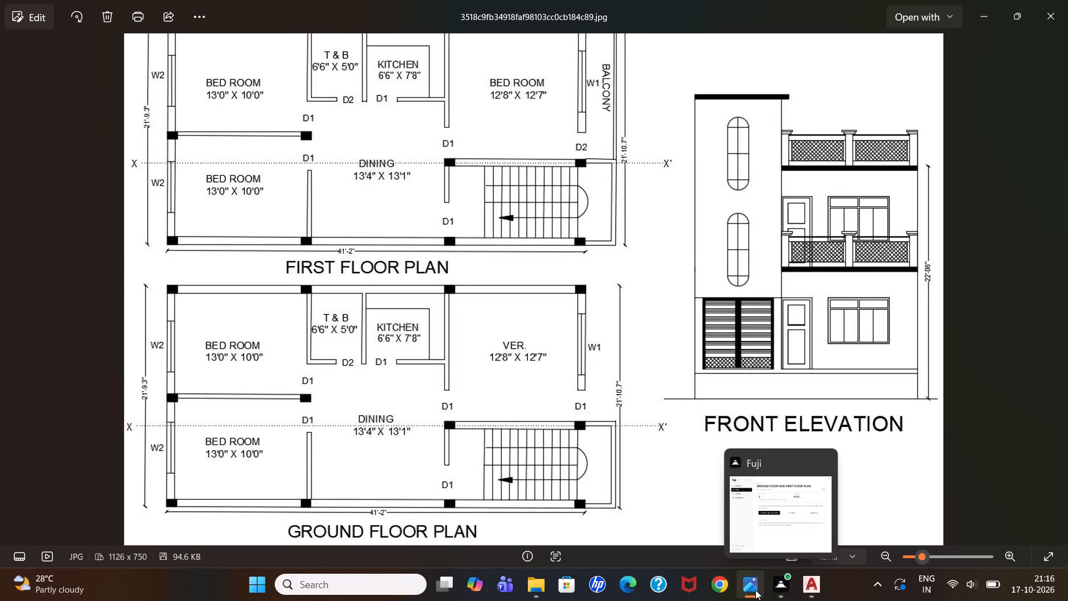
{"action": "left_click", "coordinate": [878, 539]}
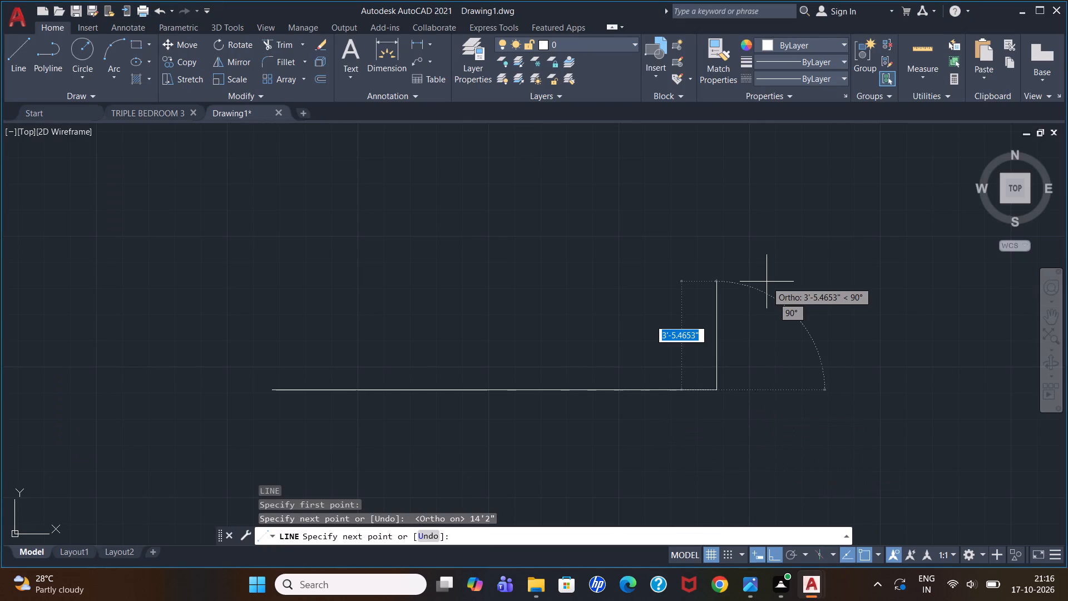
{"action": "type", "text": "21'9.3\""}
{"action": "key", "text": "Return"}
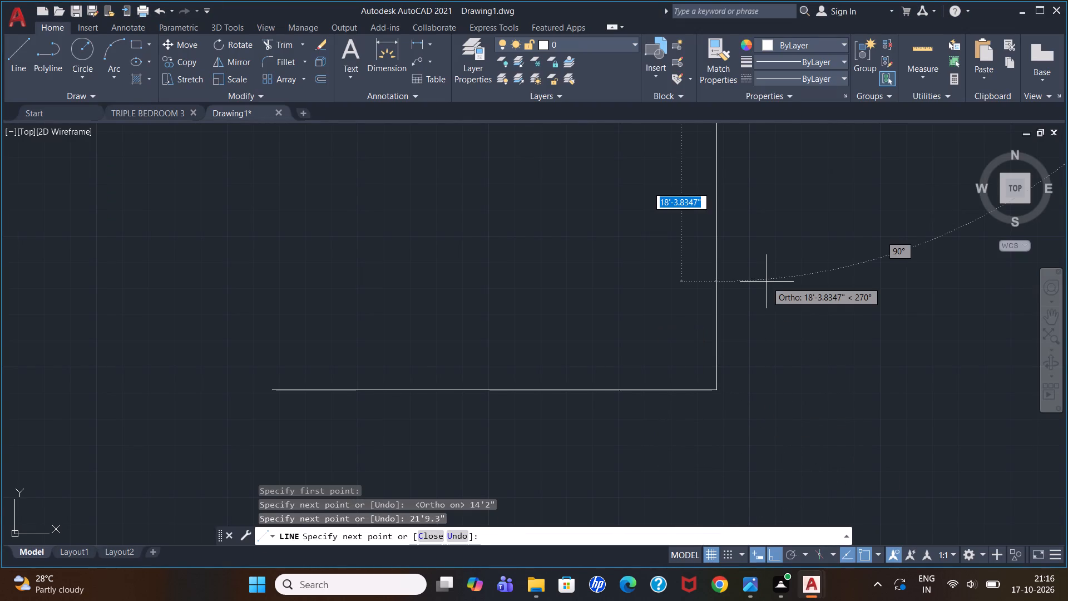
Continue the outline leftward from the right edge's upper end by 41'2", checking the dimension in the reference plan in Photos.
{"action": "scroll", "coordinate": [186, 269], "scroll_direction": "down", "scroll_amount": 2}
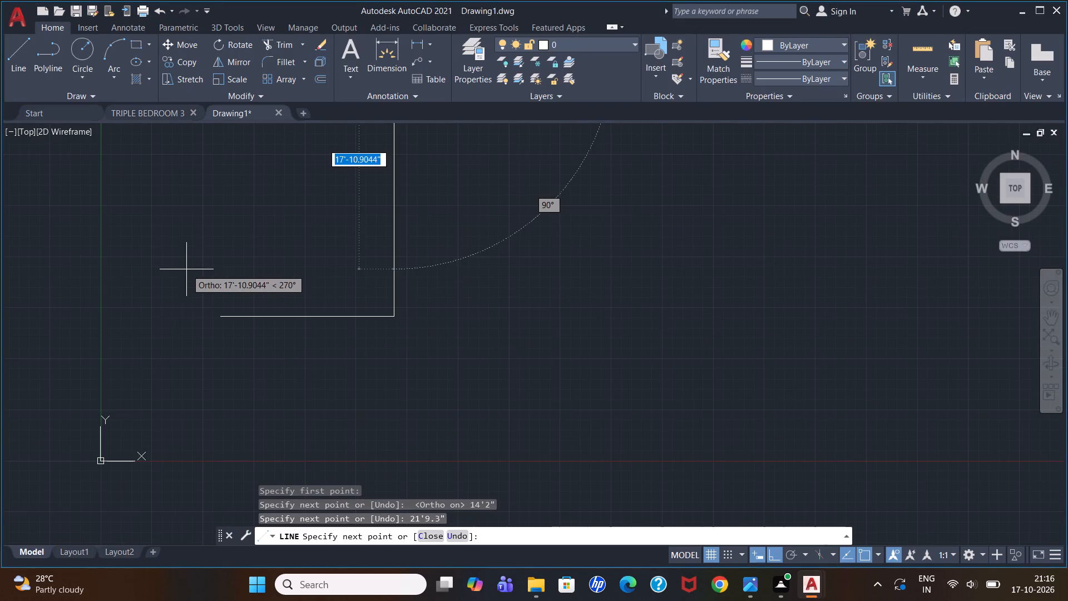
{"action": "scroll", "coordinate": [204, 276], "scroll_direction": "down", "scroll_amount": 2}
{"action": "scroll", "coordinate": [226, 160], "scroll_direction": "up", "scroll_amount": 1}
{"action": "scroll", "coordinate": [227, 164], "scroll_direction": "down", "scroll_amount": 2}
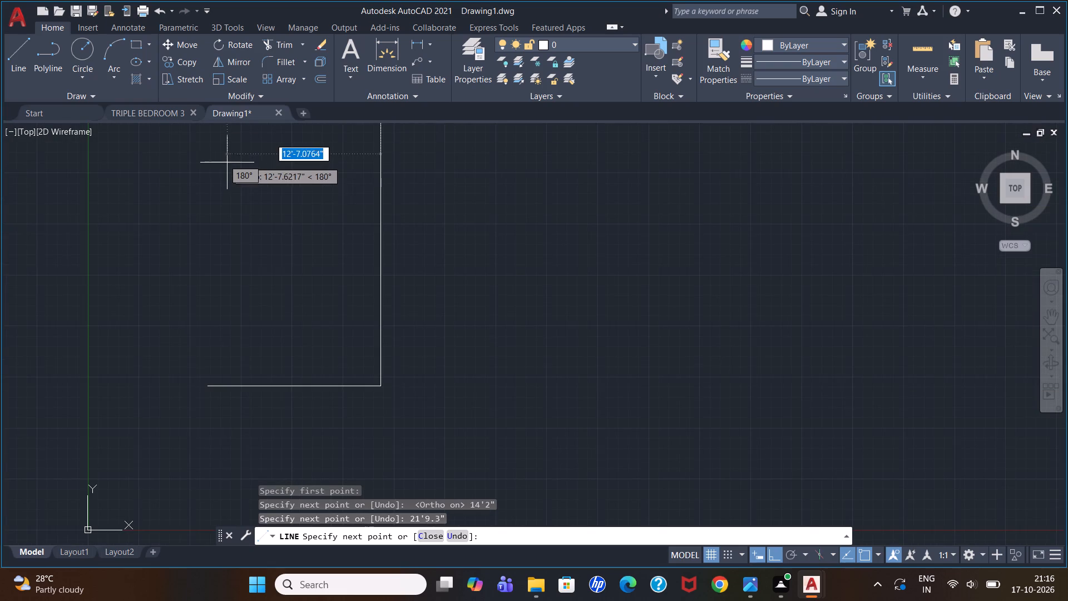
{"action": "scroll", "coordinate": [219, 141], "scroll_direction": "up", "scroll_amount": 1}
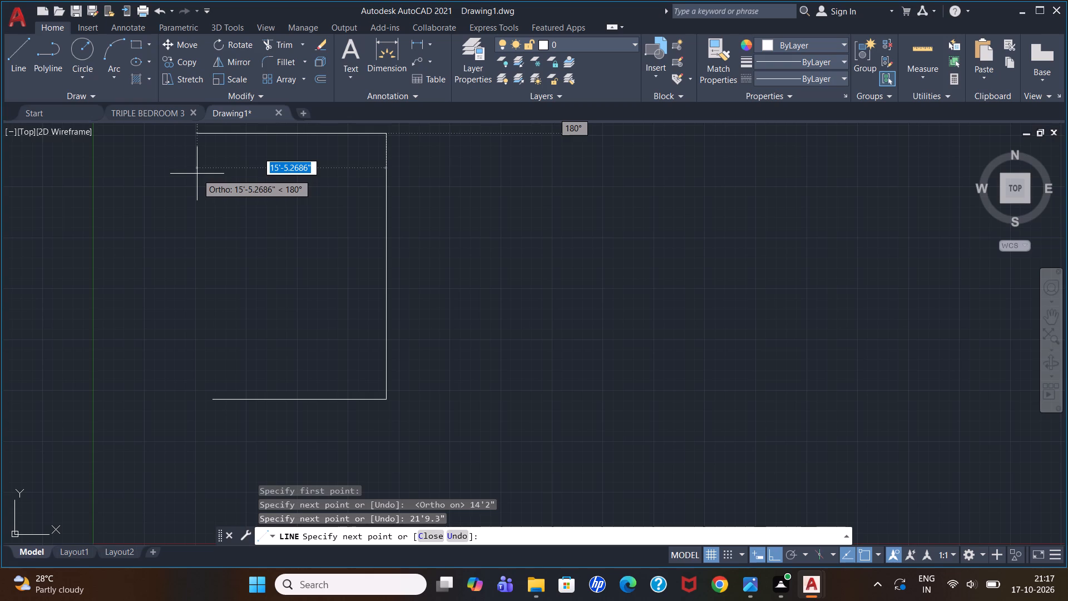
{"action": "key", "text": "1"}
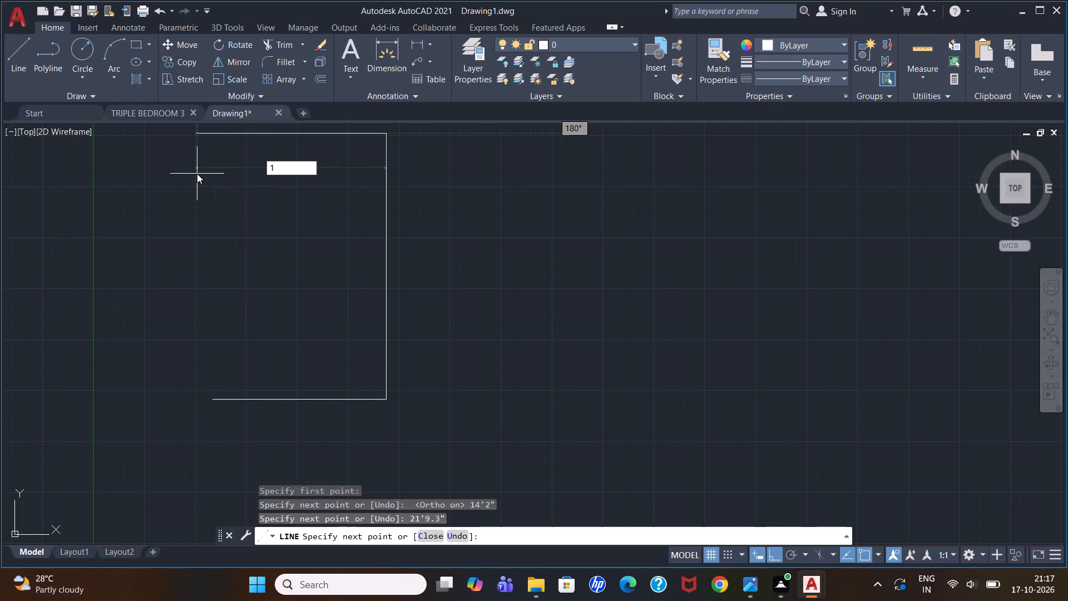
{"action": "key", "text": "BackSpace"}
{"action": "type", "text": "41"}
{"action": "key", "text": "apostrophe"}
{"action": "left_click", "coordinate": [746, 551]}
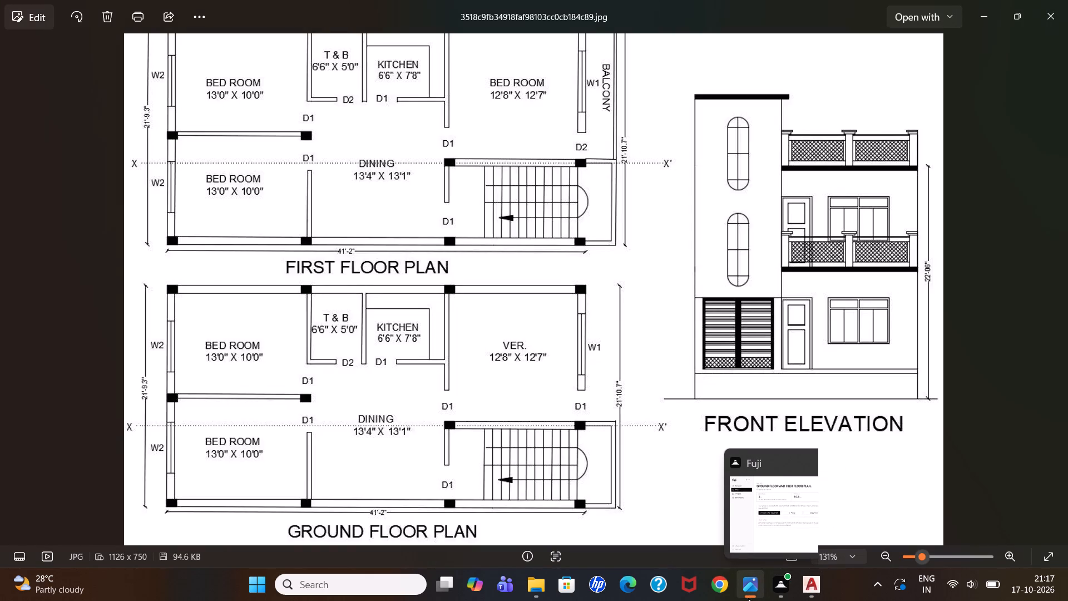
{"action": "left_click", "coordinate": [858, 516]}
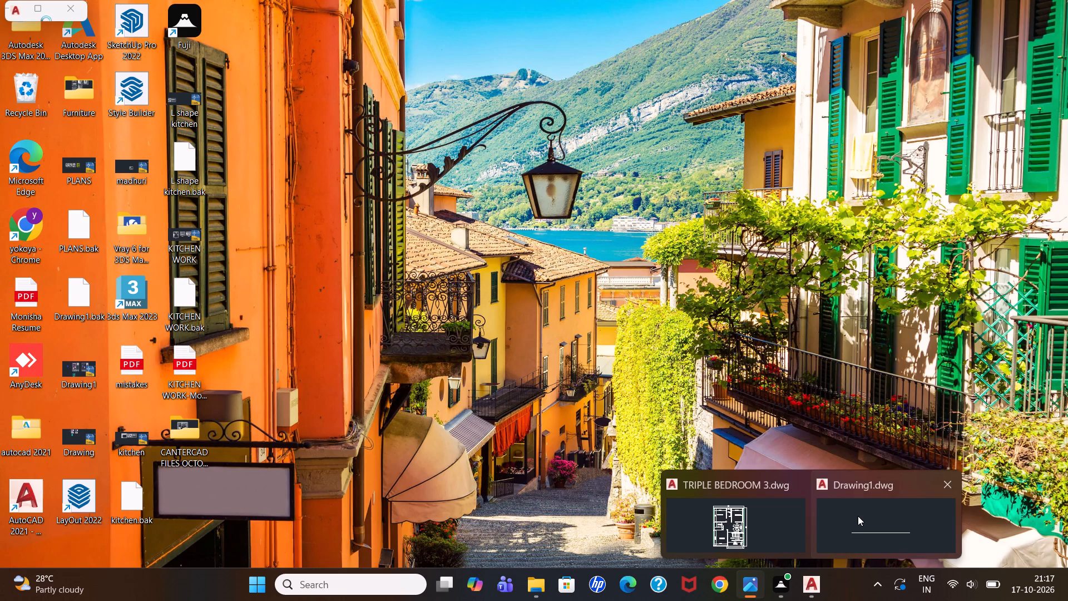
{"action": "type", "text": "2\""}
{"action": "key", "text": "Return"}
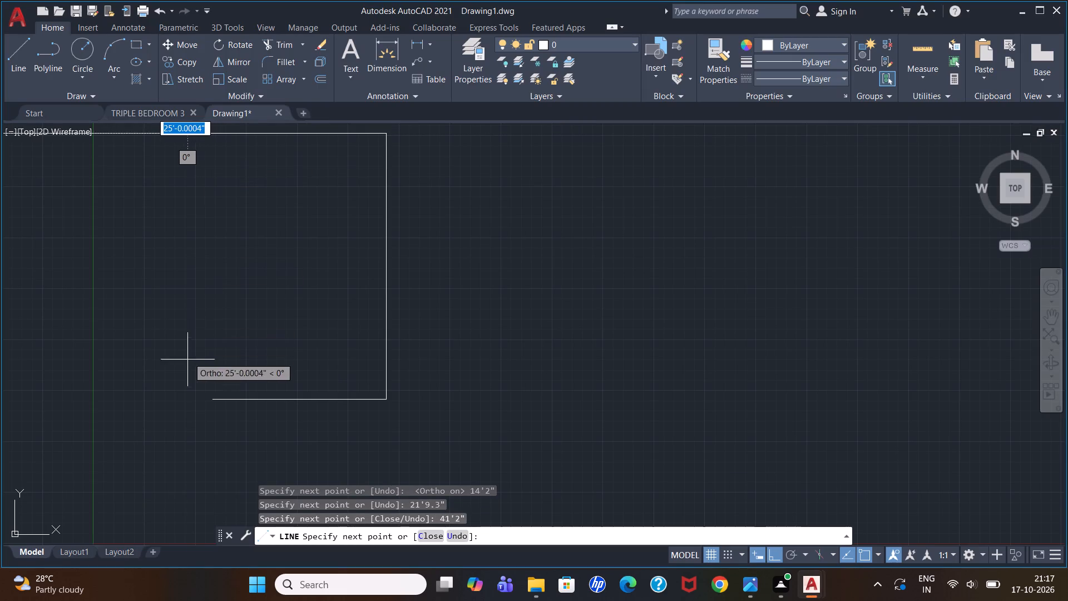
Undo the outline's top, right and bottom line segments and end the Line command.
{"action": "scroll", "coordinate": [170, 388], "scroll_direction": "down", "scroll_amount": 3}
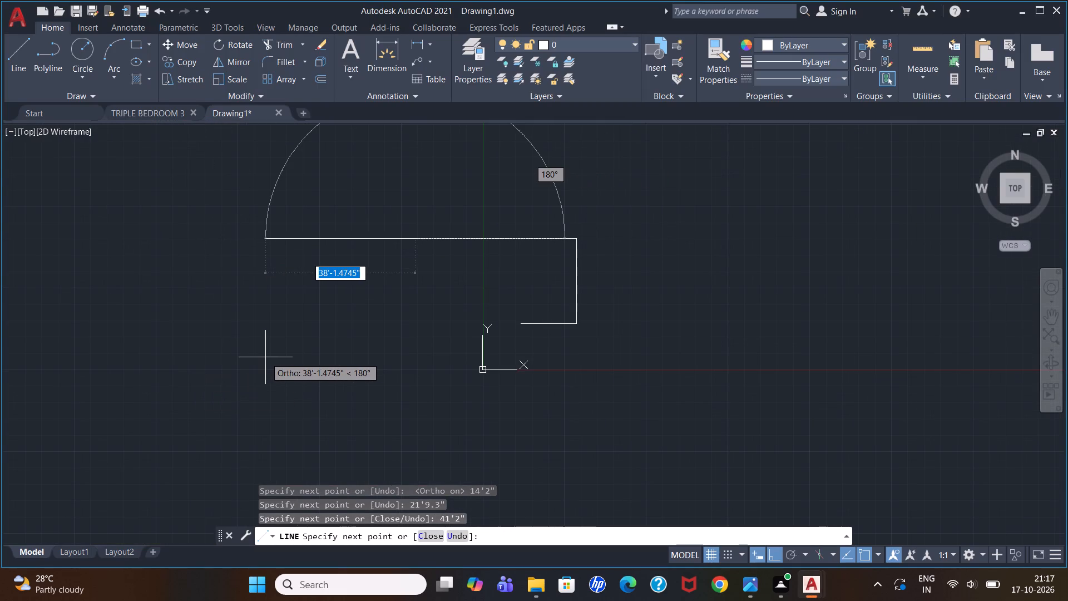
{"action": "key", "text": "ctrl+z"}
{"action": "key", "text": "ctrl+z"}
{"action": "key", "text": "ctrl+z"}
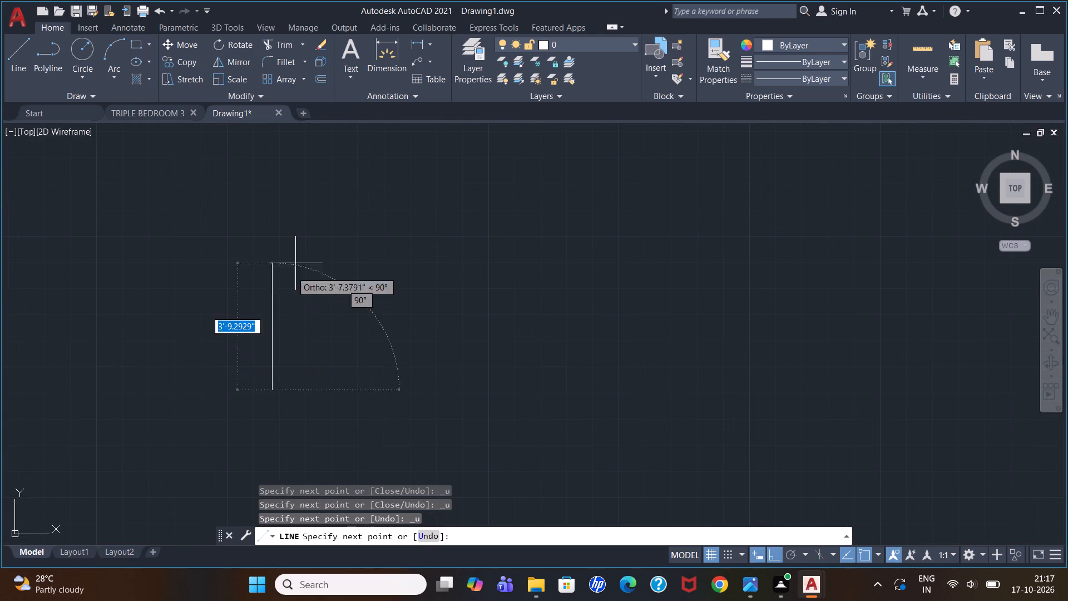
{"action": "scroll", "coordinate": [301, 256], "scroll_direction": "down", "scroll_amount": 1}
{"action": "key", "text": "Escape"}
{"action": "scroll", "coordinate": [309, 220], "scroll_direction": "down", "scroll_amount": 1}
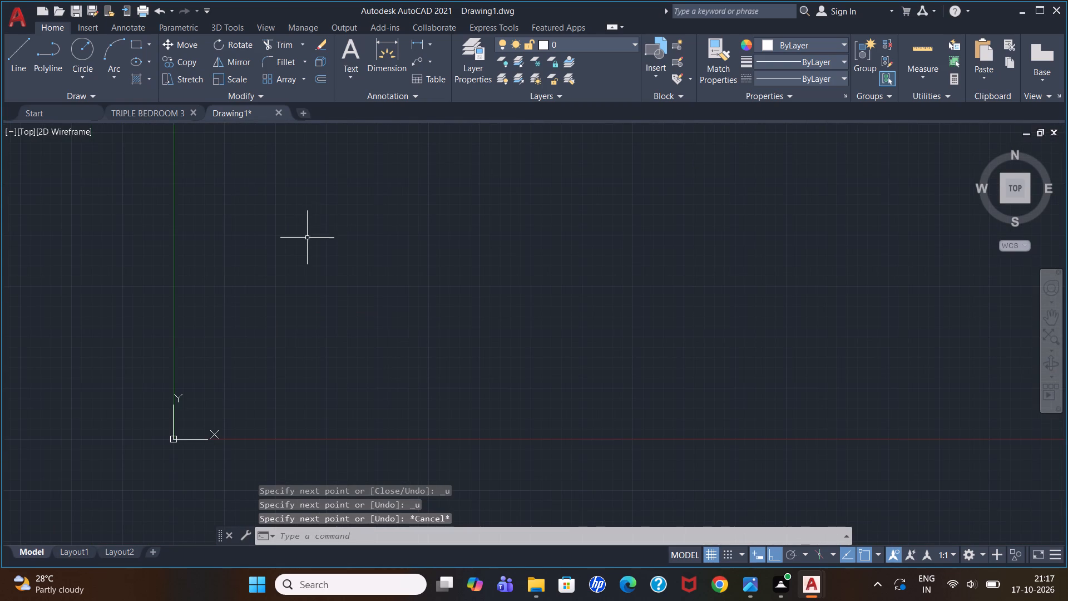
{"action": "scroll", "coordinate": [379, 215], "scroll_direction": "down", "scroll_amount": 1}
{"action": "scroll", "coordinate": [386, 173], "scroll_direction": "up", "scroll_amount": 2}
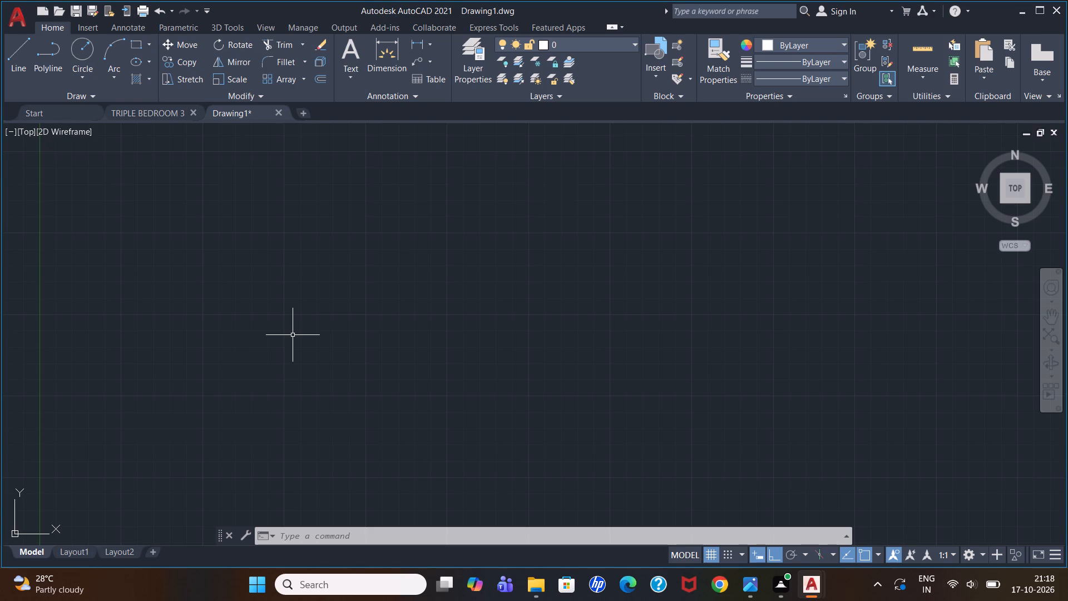
Check the ground floor plan in the Photos reference, then draw a horizontal line 41'2" long as the outline's bottom edge in AutoCAD.
{"action": "left_click", "coordinate": [711, 480]}
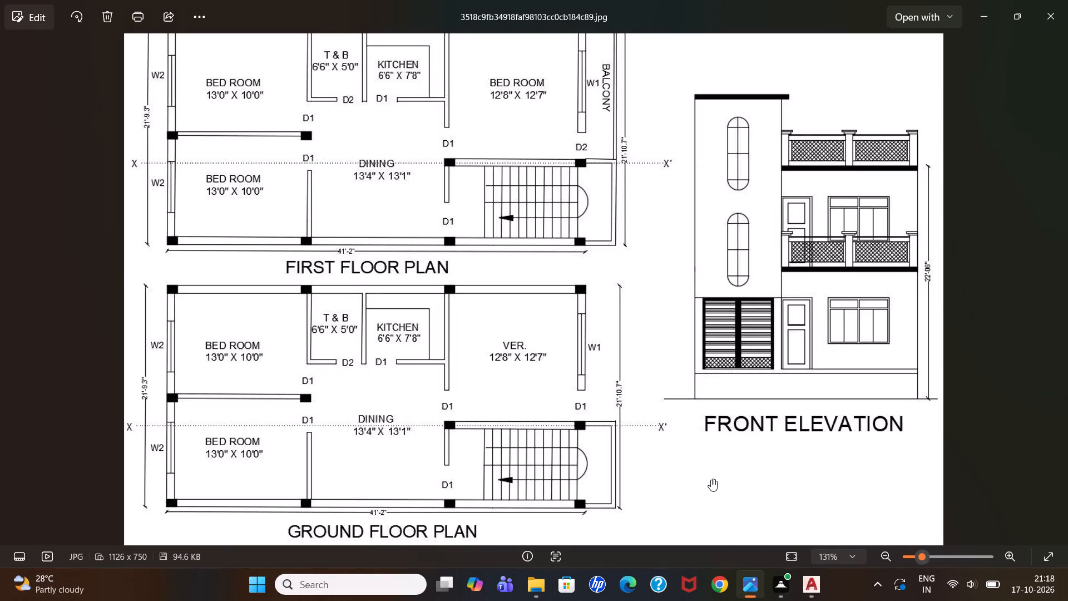
{"action": "scroll", "coordinate": [400, 424], "scroll_direction": "up", "scroll_amount": 1}
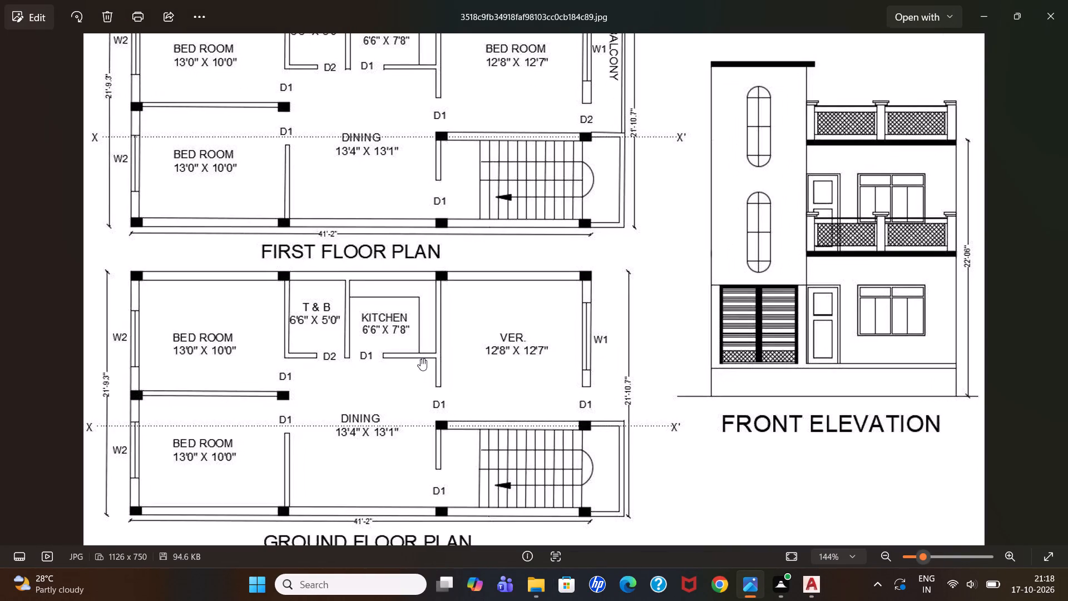
{"action": "scroll", "coordinate": [413, 392], "scroll_direction": "down", "scroll_amount": 1}
{"action": "scroll", "coordinate": [345, 436], "scroll_direction": "up", "scroll_amount": 3}
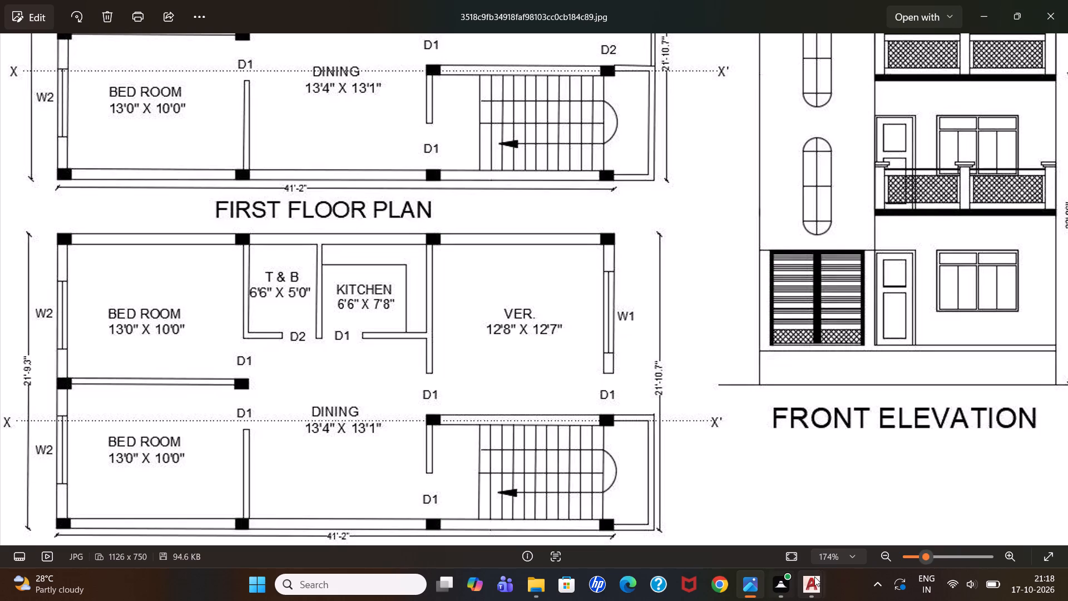
{"action": "left_click", "coordinate": [844, 525]}
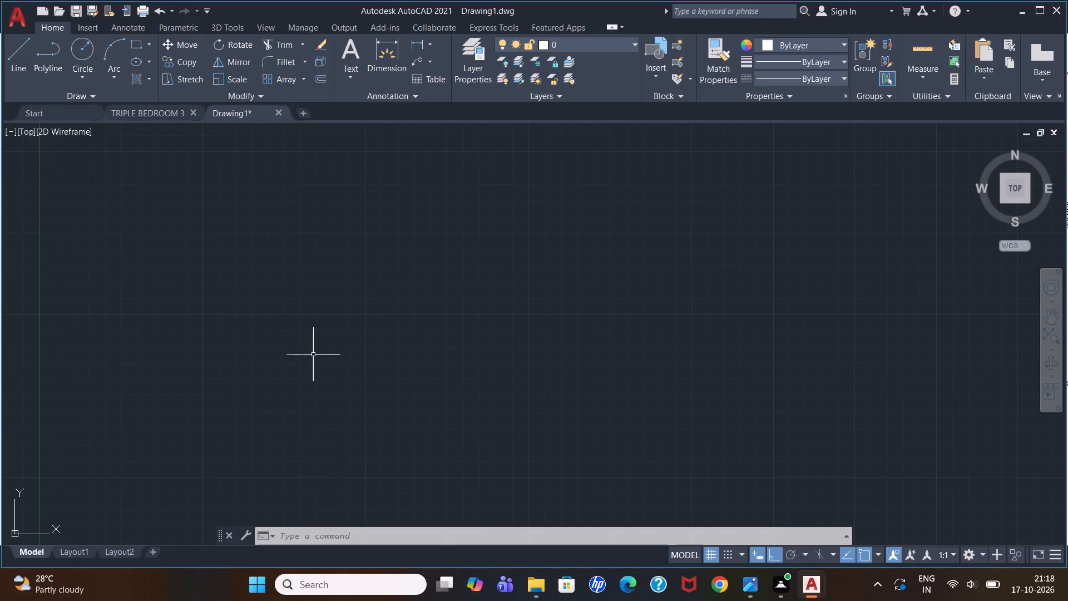
{"action": "key", "text": "l"}
{"action": "key", "text": "Return"}
{"action": "left_click", "coordinate": [293, 377]}
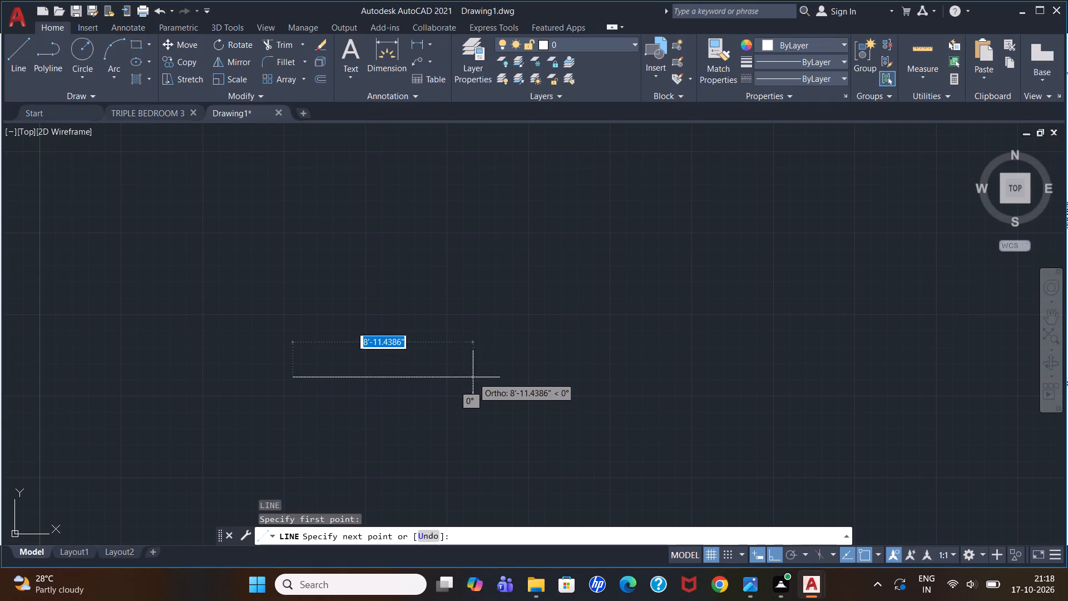
{"action": "type", "text": "41'2\""}
{"action": "key", "text": "Return"}
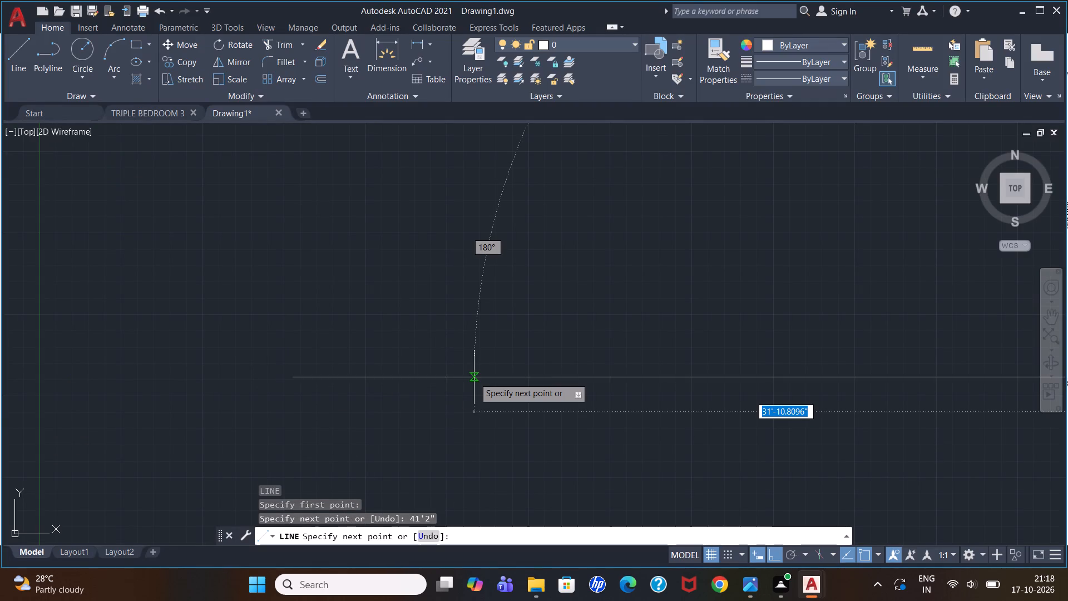
Complete the rectangular outline with a 21'9.3" right edge, a 41'2" top edge and a left edge closing at the starting corner.
{"action": "scroll", "coordinate": [474, 377], "scroll_direction": "down", "scroll_amount": 3}
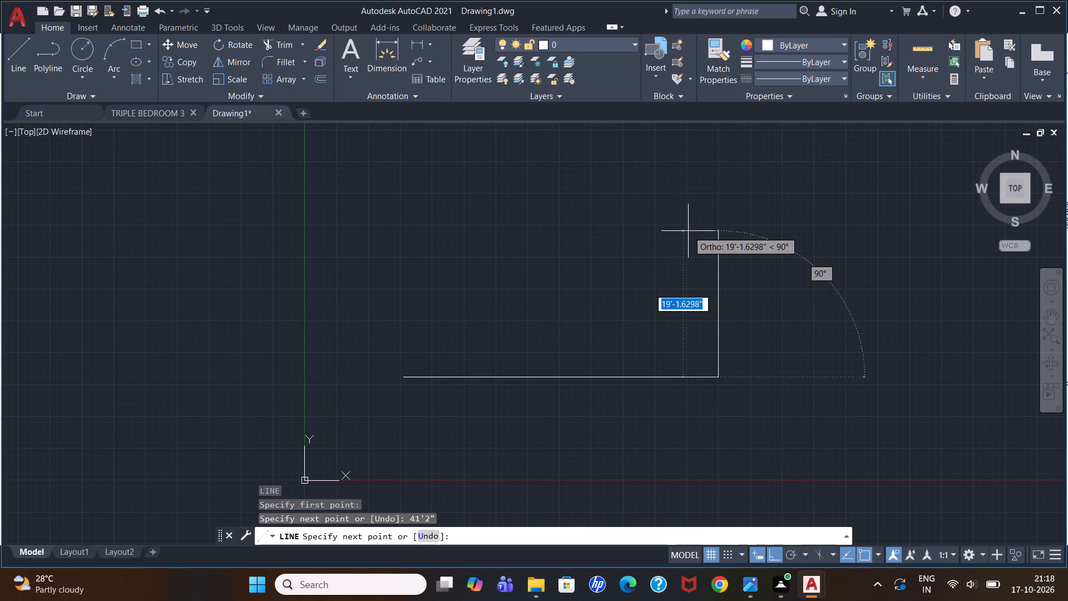
{"action": "type", "text": "21'9.3"}
{"action": "key", "text": "shift+quotedbl"}
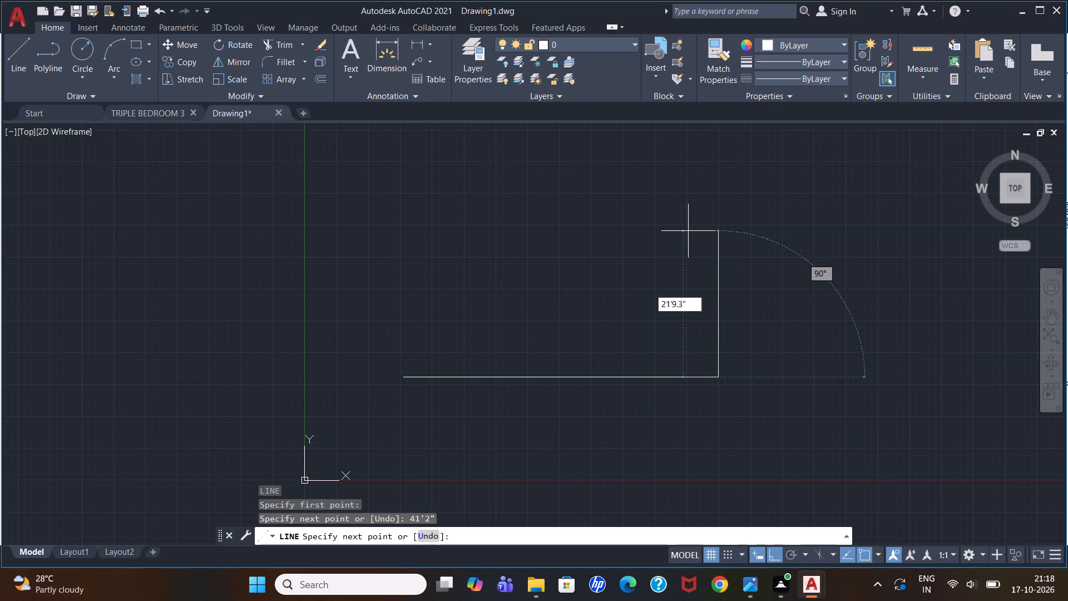
{"action": "key", "text": "Return"}
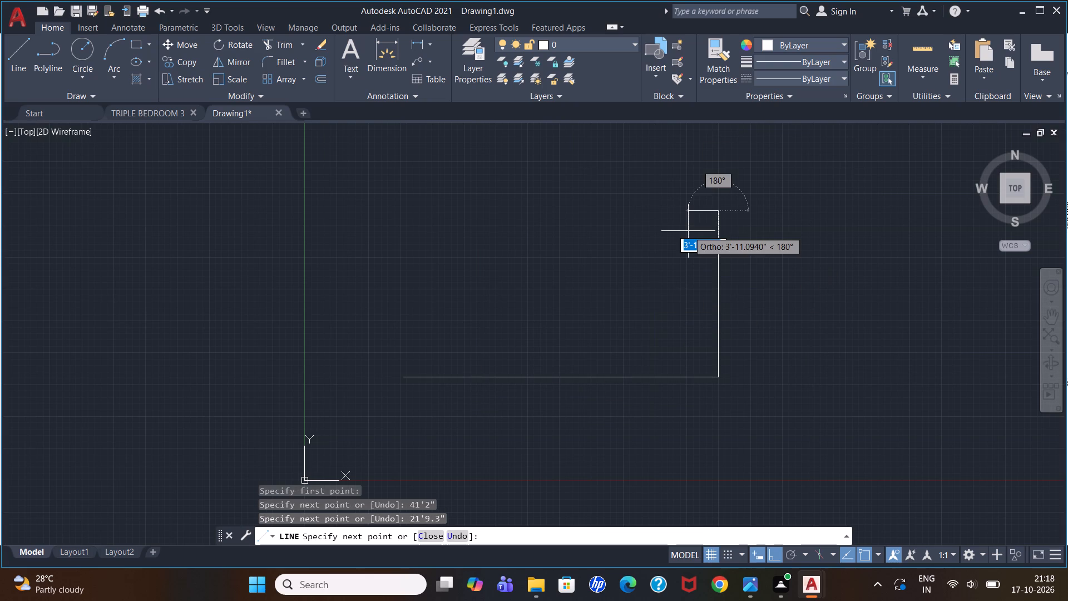
{"action": "type", "text": "41'2\""}
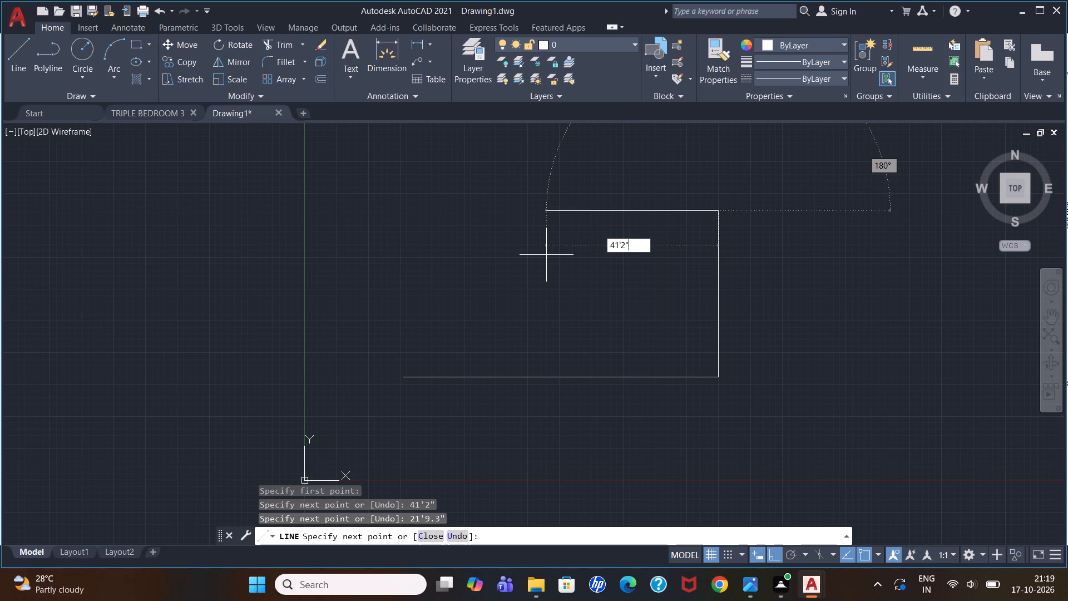
{"action": "key", "text": "Return"}
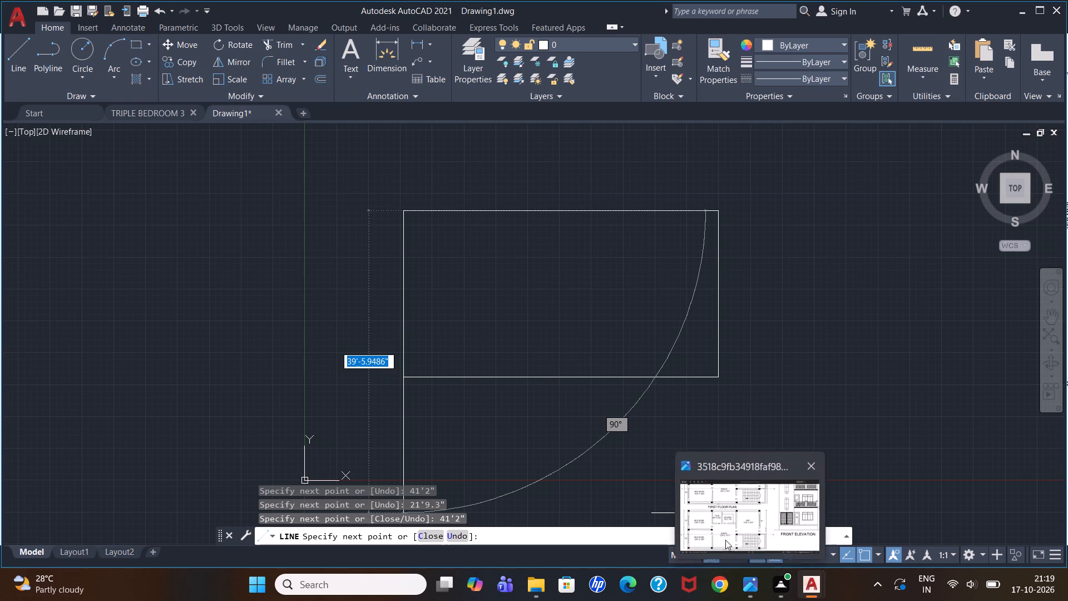
{"action": "left_click", "coordinate": [723, 532]}
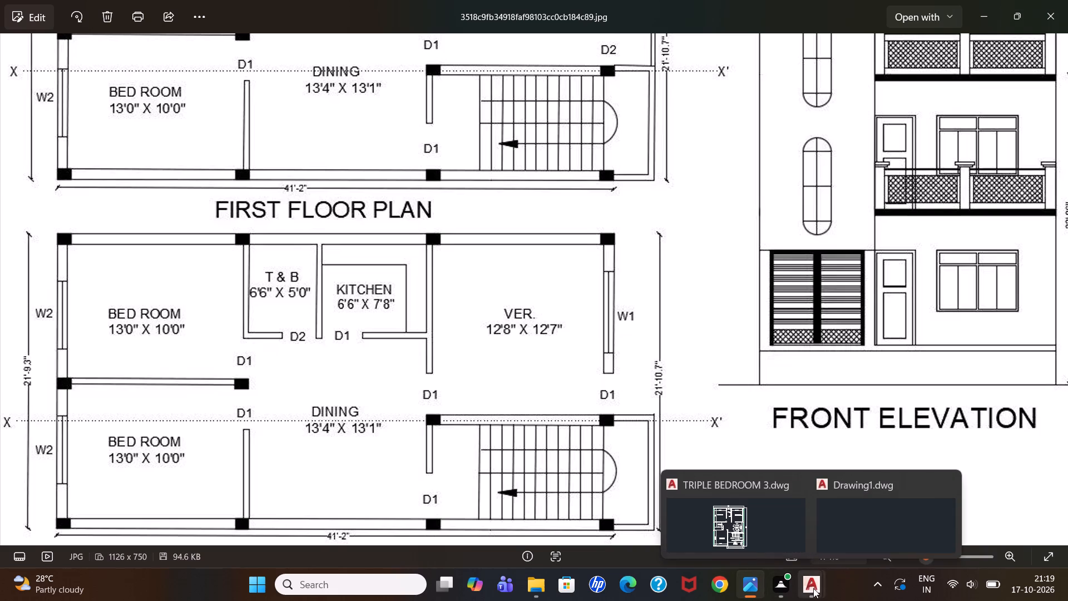
{"action": "left_click", "coordinate": [887, 531]}
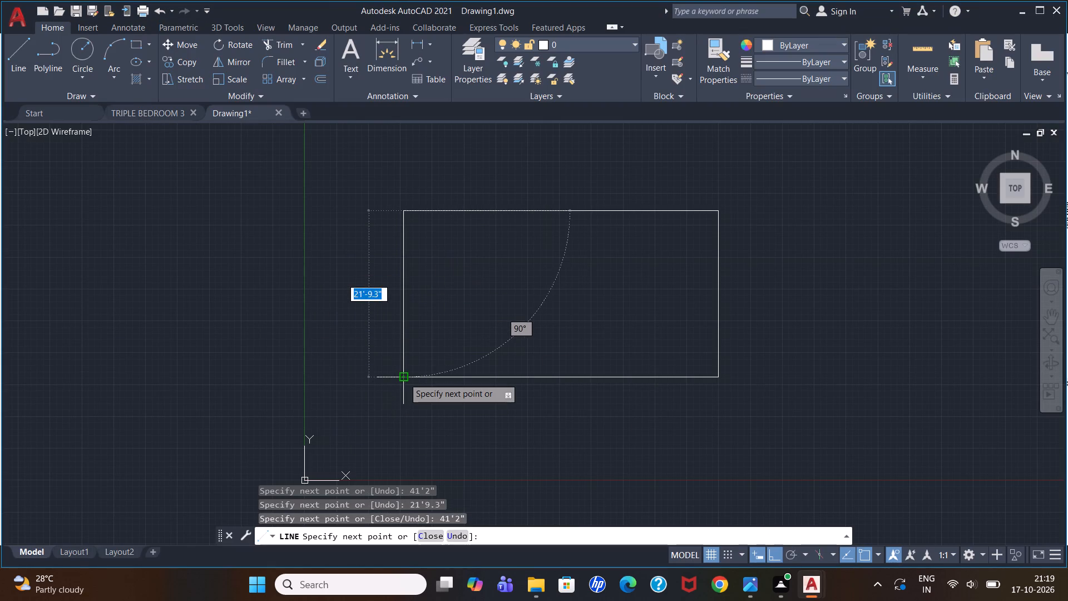
{"action": "left_click", "coordinate": [404, 378]}
{"action": "key", "text": "Escape"}
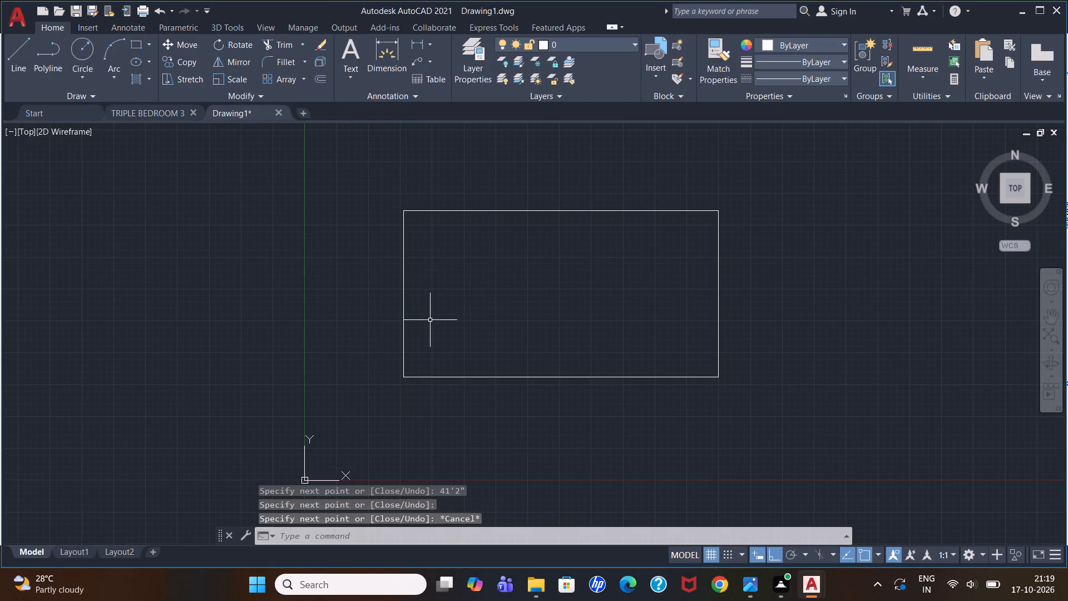
Offset all four edges of the rectangular outline 9" inward to form the outer walls.
{"action": "key", "text": "o"}
{"action": "key", "text": "Return"}
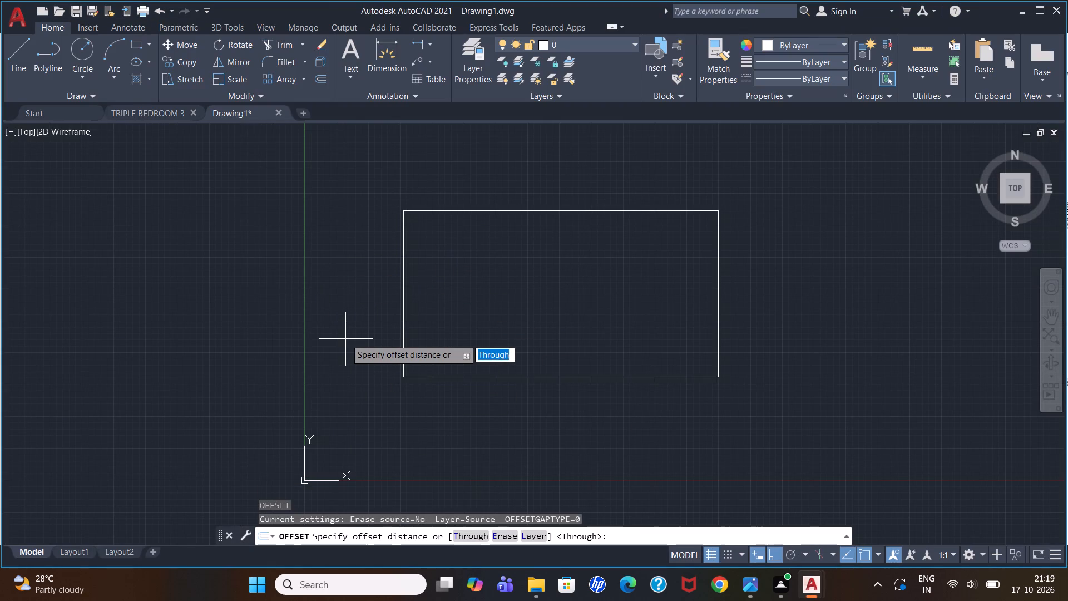
{"action": "key", "text": "9"}
{"action": "key", "text": "shift+quotedbl"}
{"action": "key", "text": "Return"}
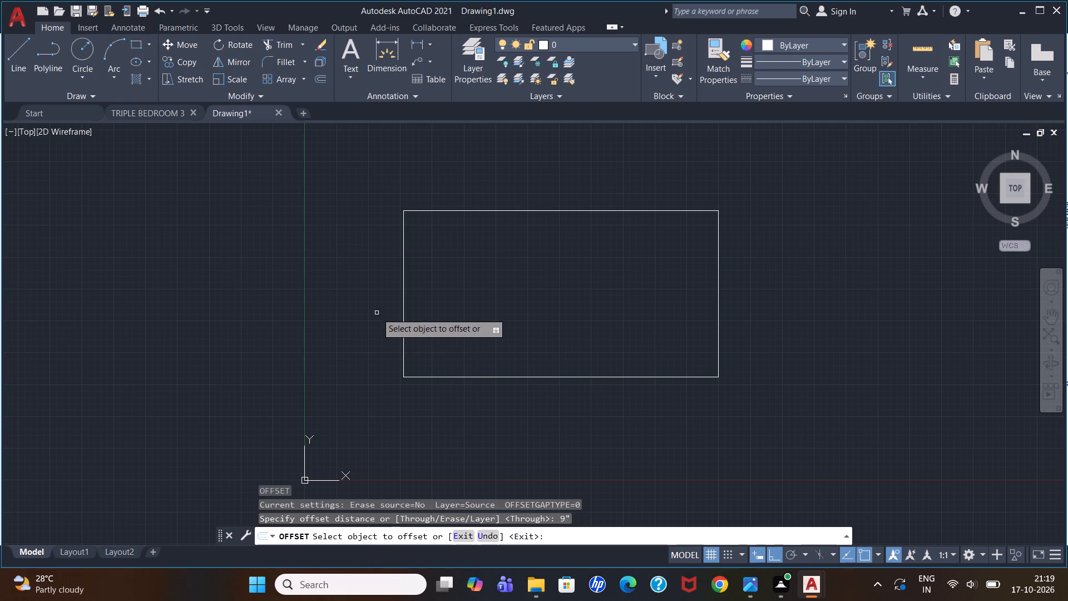
{"action": "left_click", "coordinate": [404, 330]}
{"action": "left_click", "coordinate": [444, 330]}
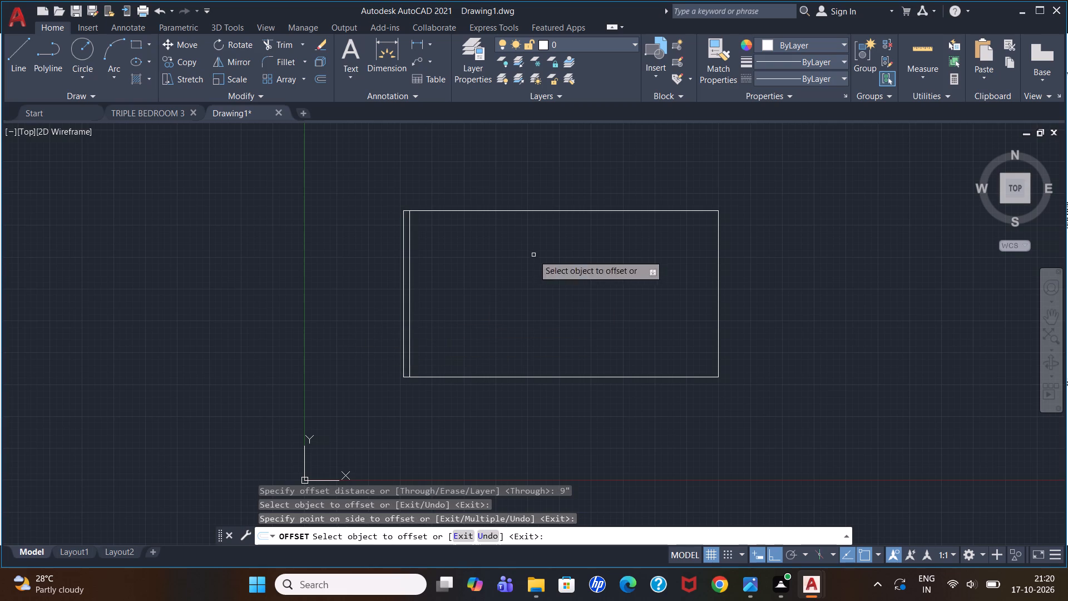
{"action": "left_click", "coordinate": [550, 211]}
{"action": "left_click", "coordinate": [546, 250]}
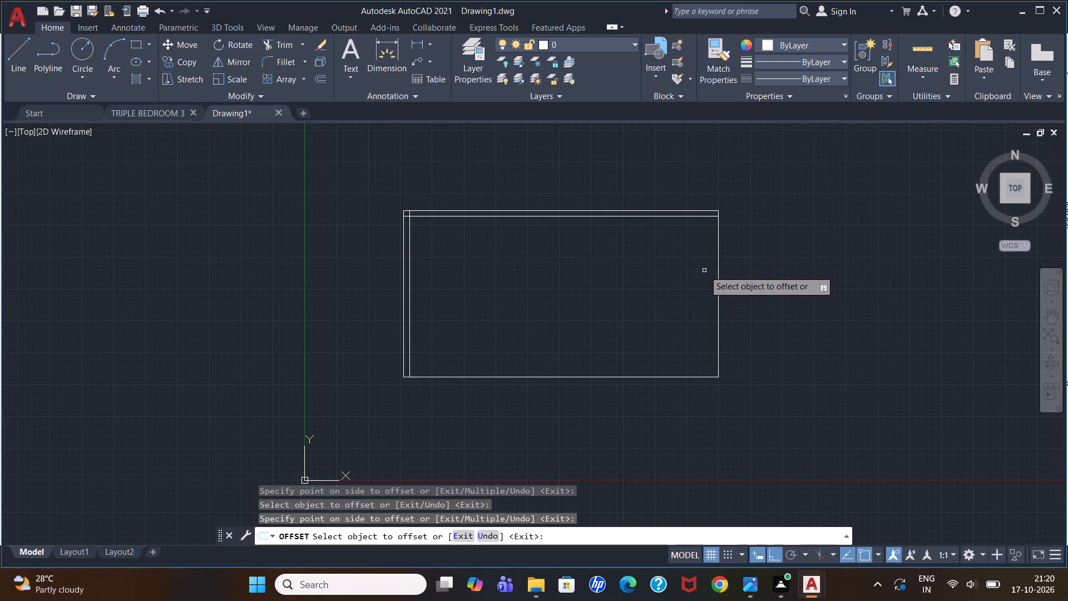
{"action": "left_click", "coordinate": [717, 283]}
{"action": "left_click", "coordinate": [699, 285]}
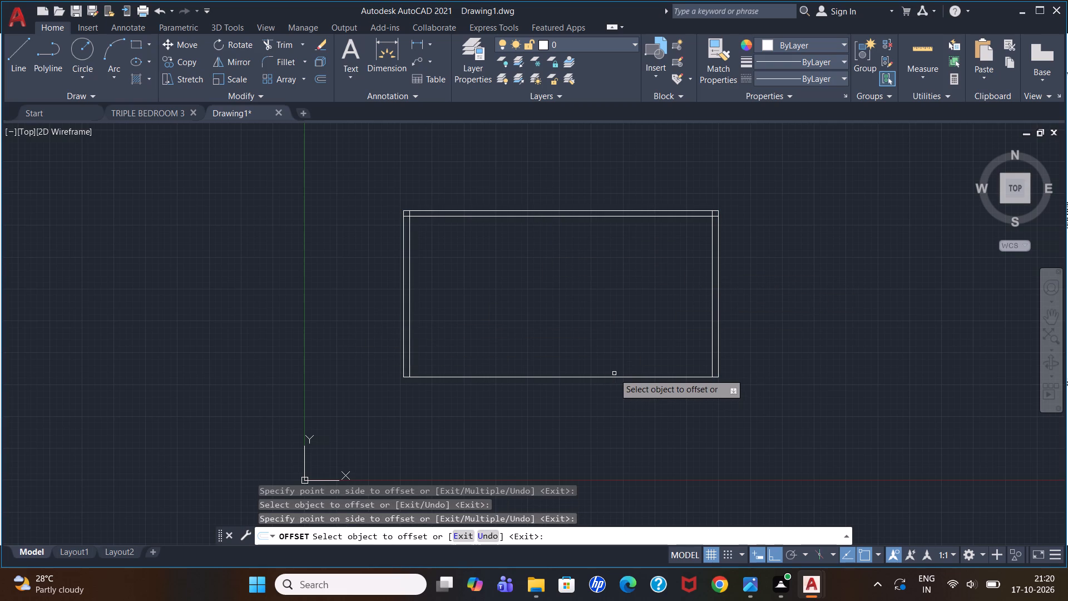
{"action": "left_click", "coordinate": [616, 377]}
{"action": "left_click", "coordinate": [617, 345]}
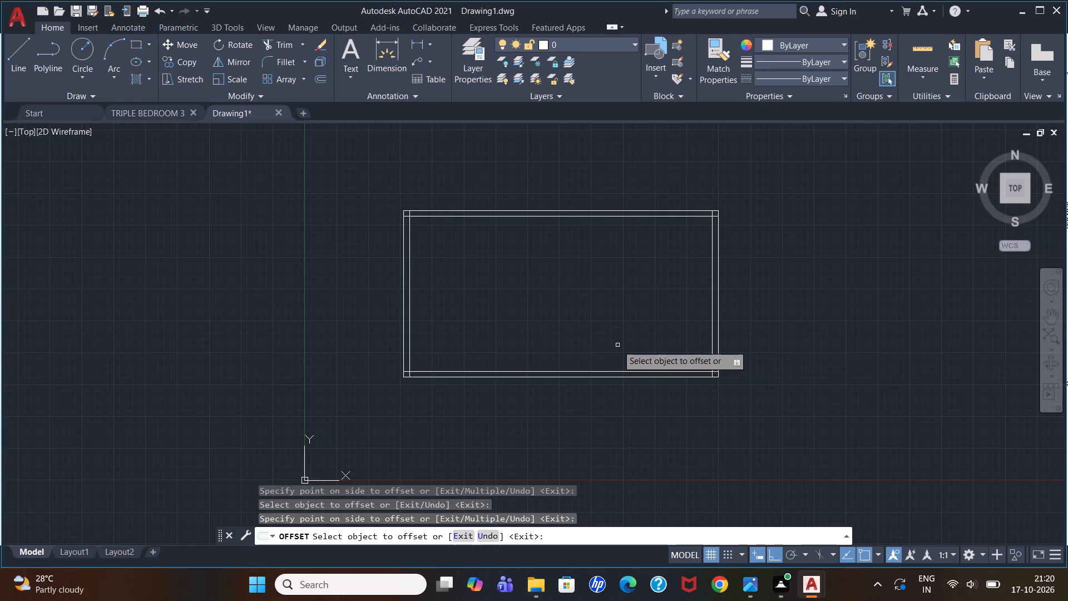
{"action": "key", "text": "Escape"}
{"action": "key", "text": "Escape"}
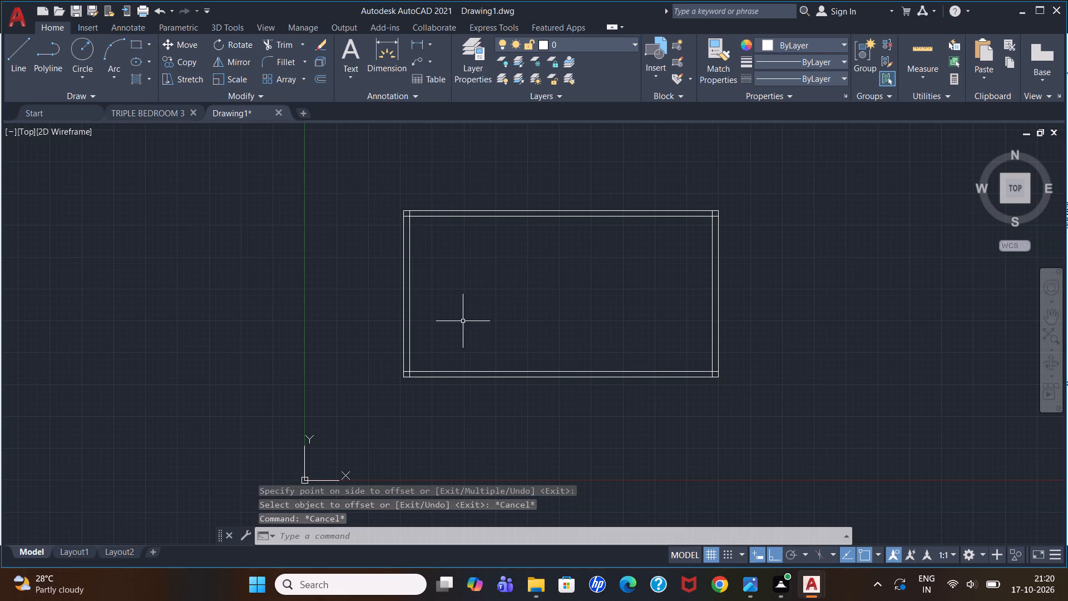
{"action": "scroll", "coordinate": [499, 302], "scroll_direction": "up", "scroll_amount": 1}
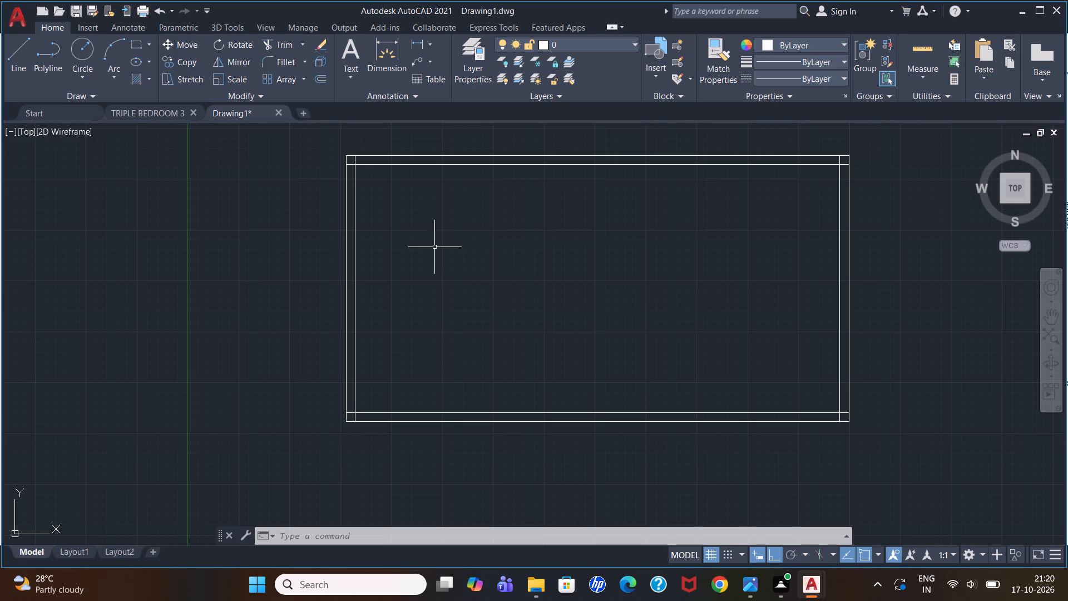
Offset the left wall's inner line 13' to the right across the plan's interior.
{"action": "key", "text": "o"}
{"action": "key", "text": "Return"}
{"action": "type", "text": "13'"}
{"action": "key", "text": "Return"}
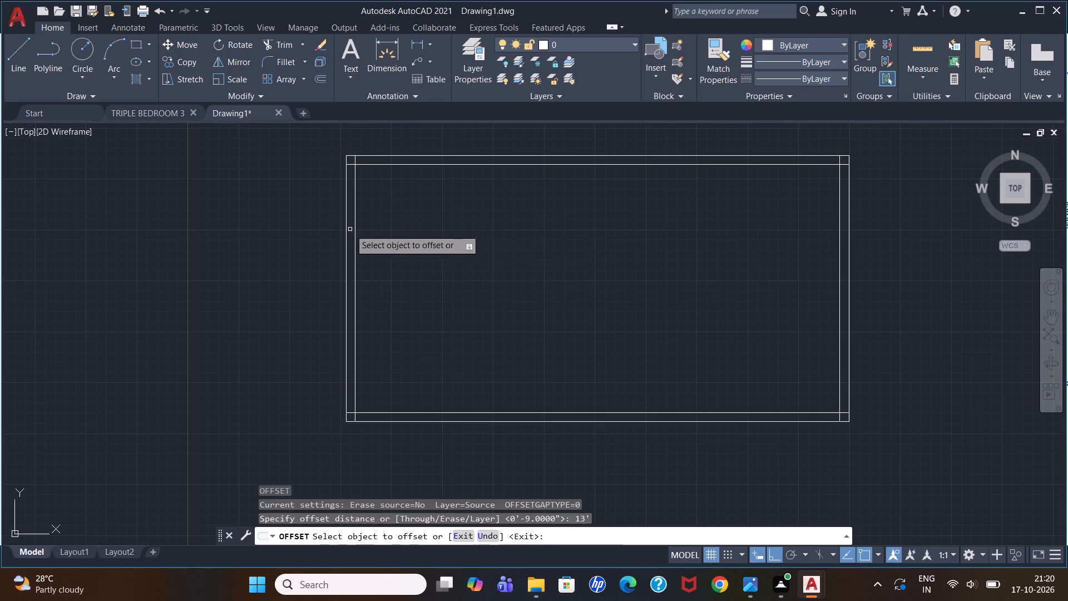
{"action": "left_click", "coordinate": [358, 230]}
{"action": "left_click", "coordinate": [355, 229]}
{"action": "left_click", "coordinate": [421, 232]}
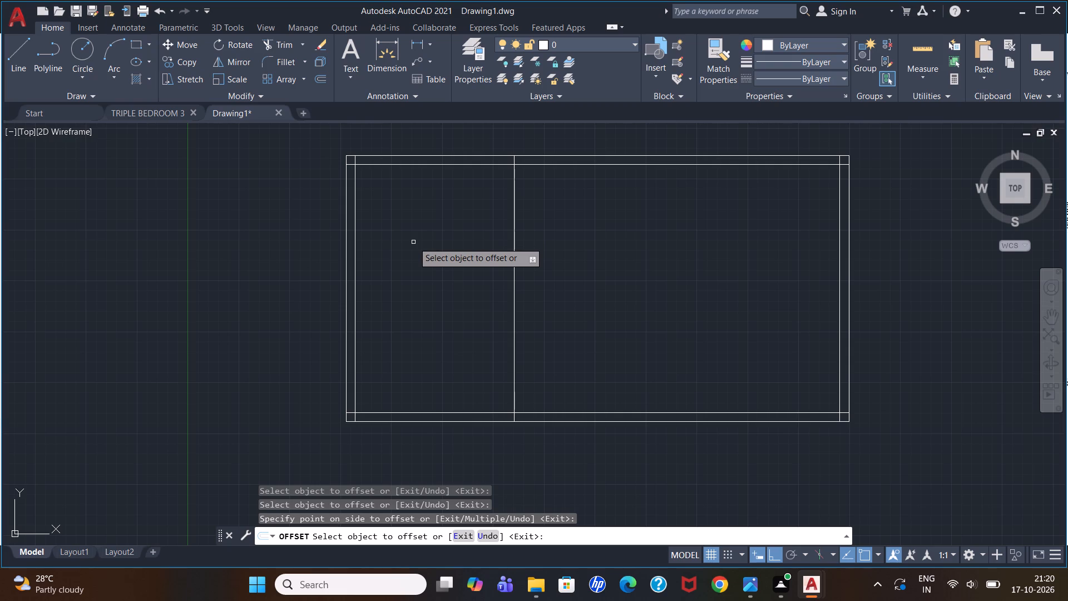
{"action": "key", "text": "Escape"}
Offset the new vertical line 4" to the right to form the first partition wall.
{"action": "key", "text": "o"}
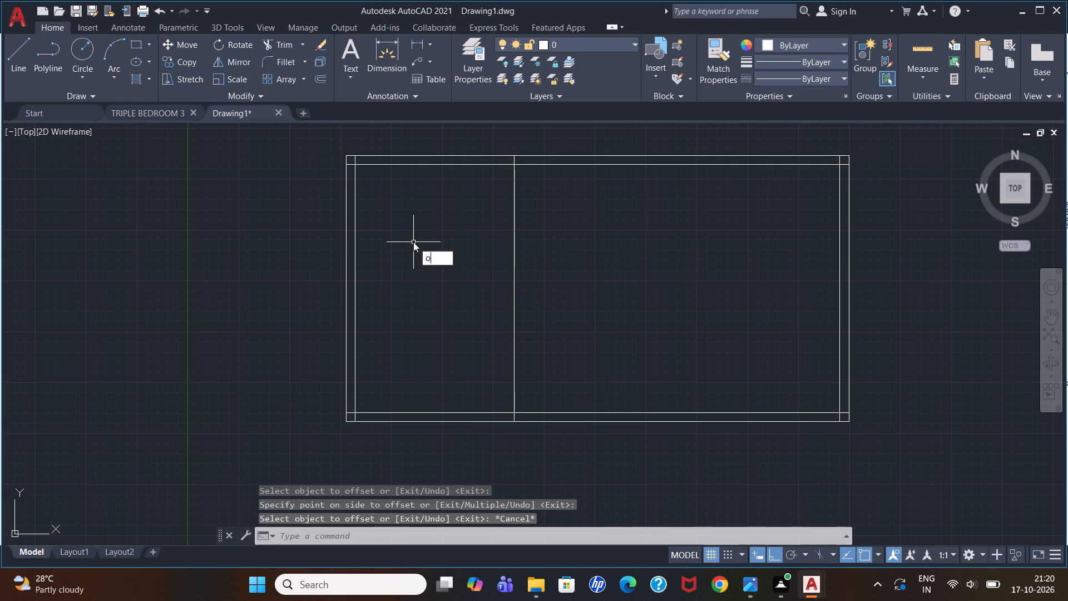
{"action": "key", "text": "Return"}
{"action": "type", "text": "4\""}
{"action": "key", "text": "Return"}
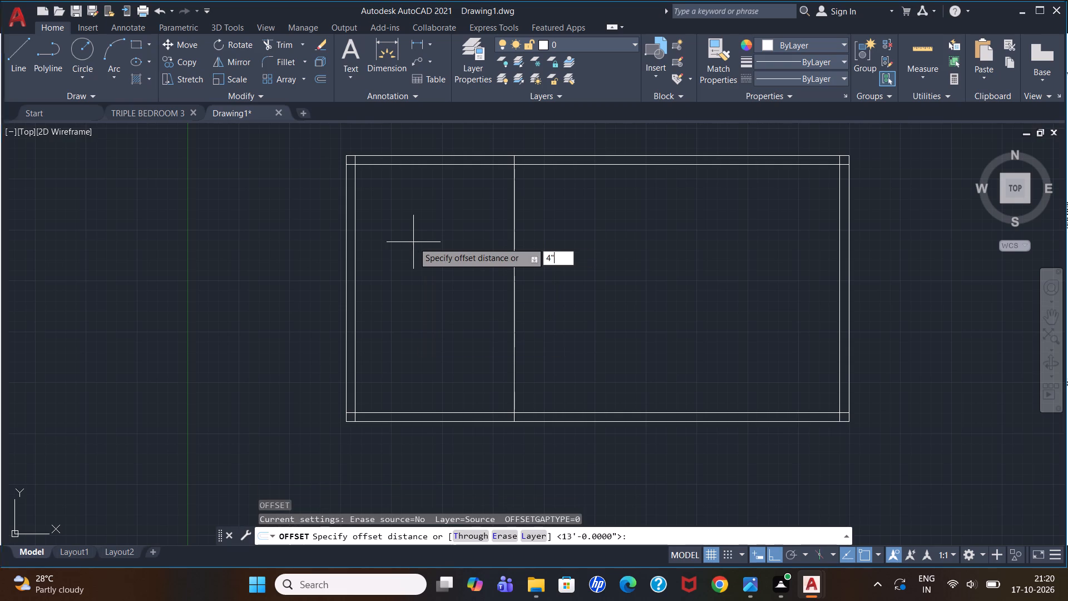
{"action": "left_click", "coordinate": [515, 264]}
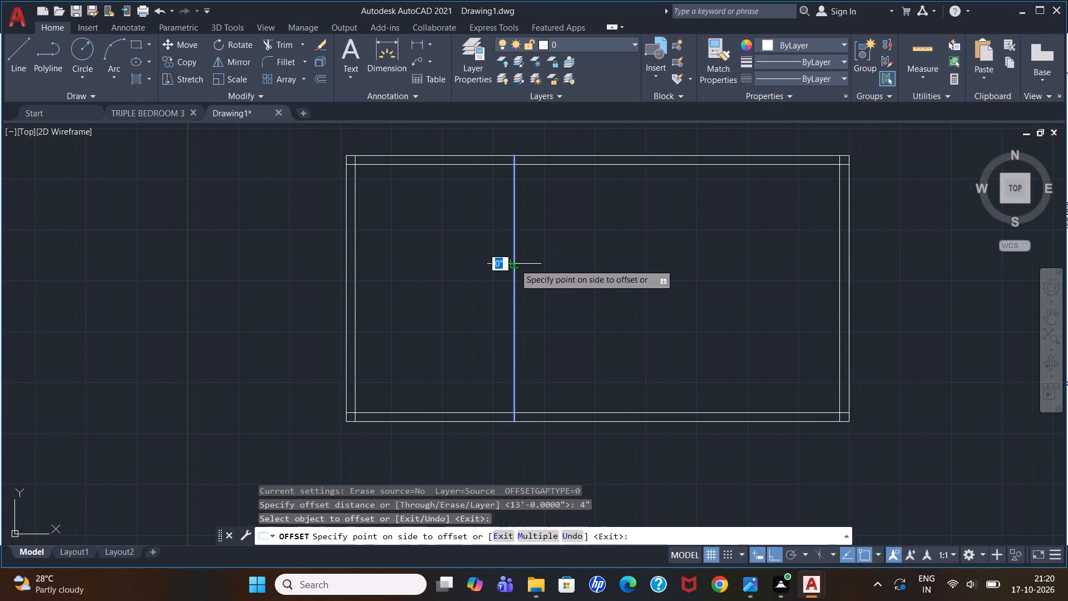
{"action": "left_click", "coordinate": [593, 267]}
{"action": "key", "text": "Return"}
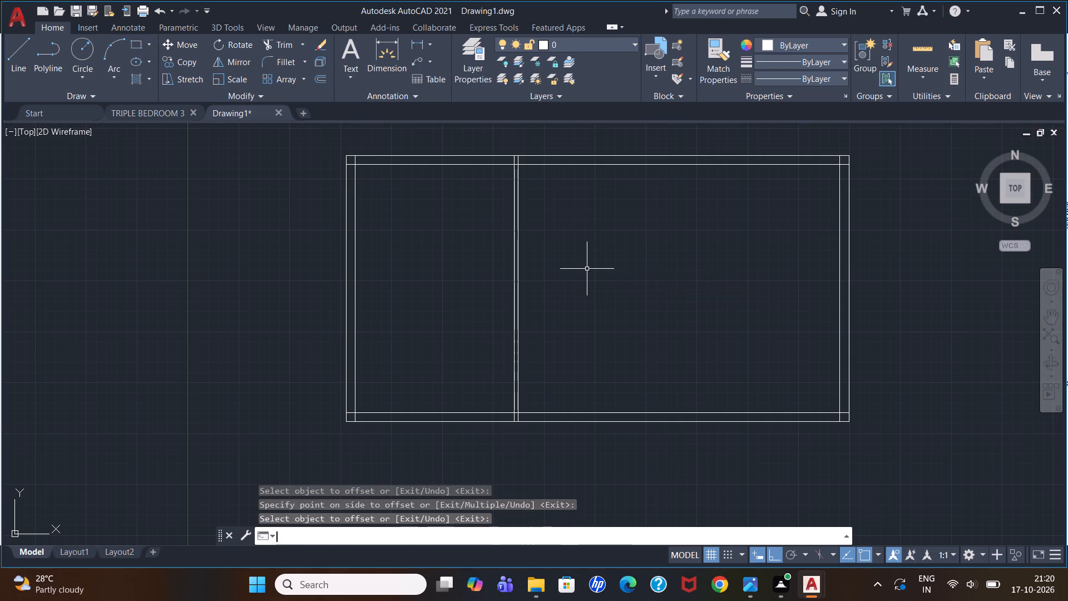
Offset the first partition wall's right line 6'6" to the right.
{"action": "key", "text": "Return"}
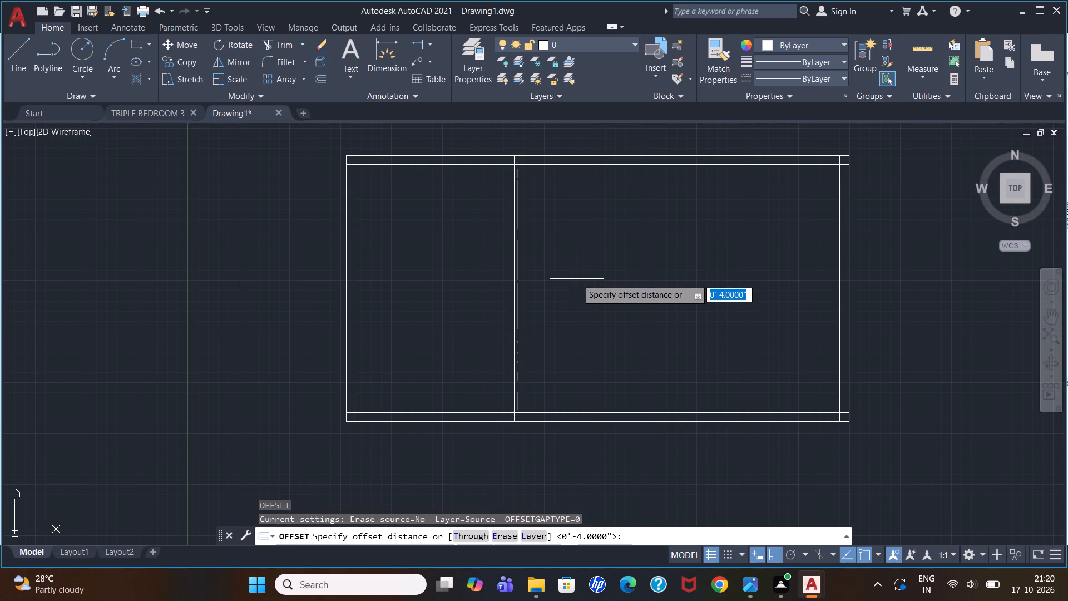
{"action": "key", "text": "6"}
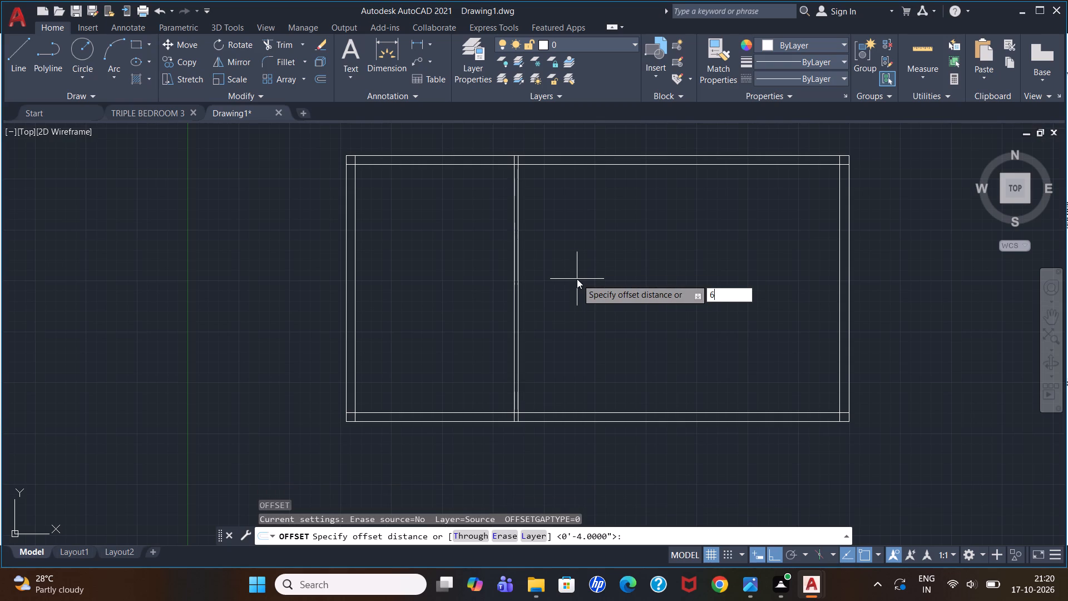
{"action": "type", "text": "'6"}
{"action": "key", "text": "shift+quotedbl"}
{"action": "key", "text": "Return"}
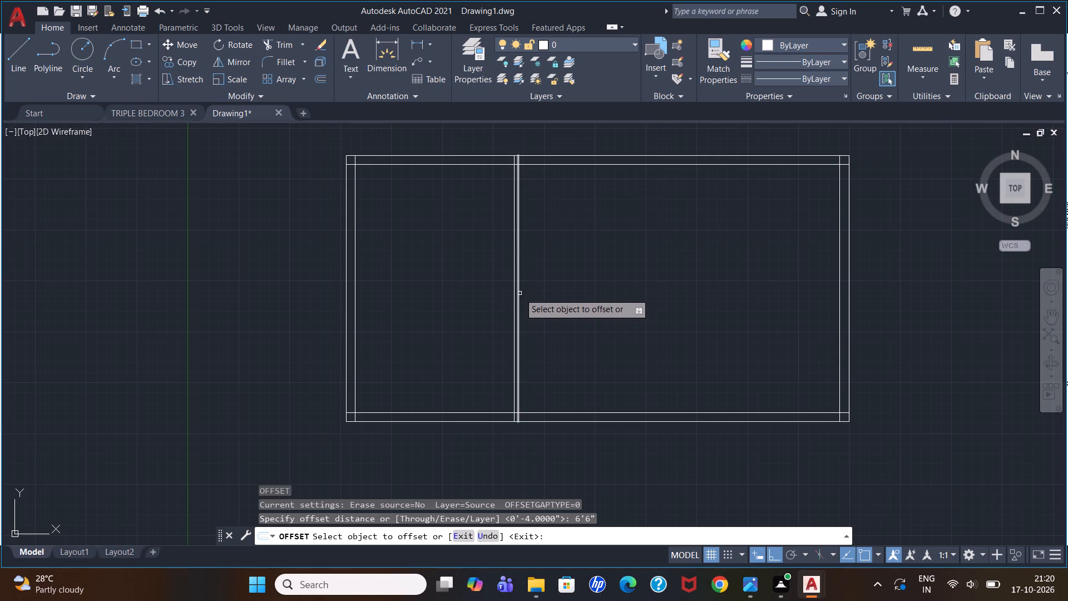
{"action": "left_click", "coordinate": [520, 293]}
{"action": "left_click", "coordinate": [563, 283]}
{"action": "key", "text": "Return"}
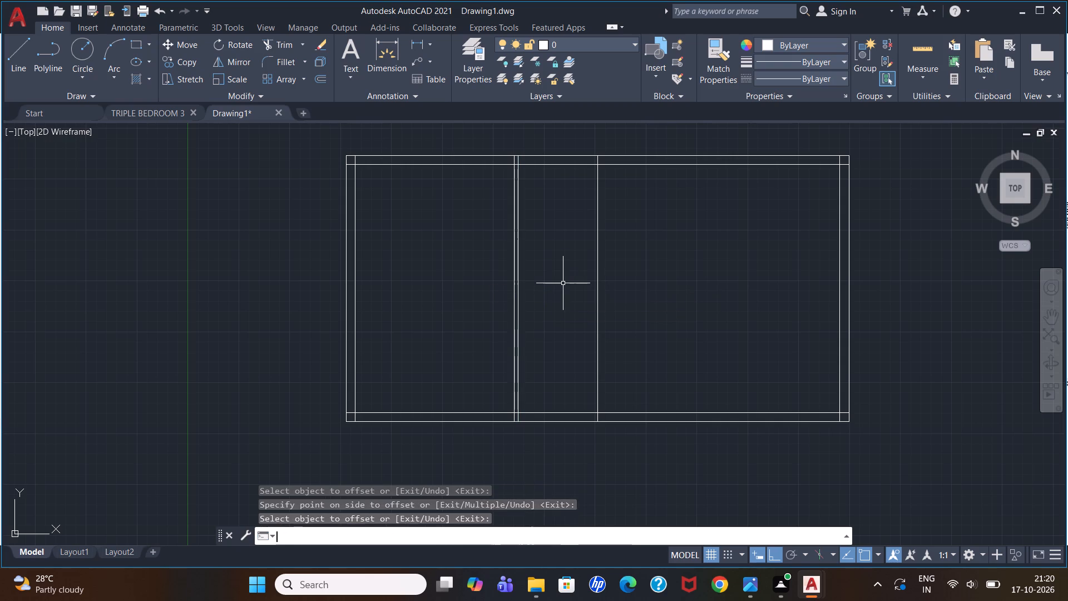
Offset that new vertical line 4" to the right to form the second partition wall.
{"action": "key", "text": "Return"}
{"action": "type", "text": "4\""}
{"action": "key", "text": "Return"}
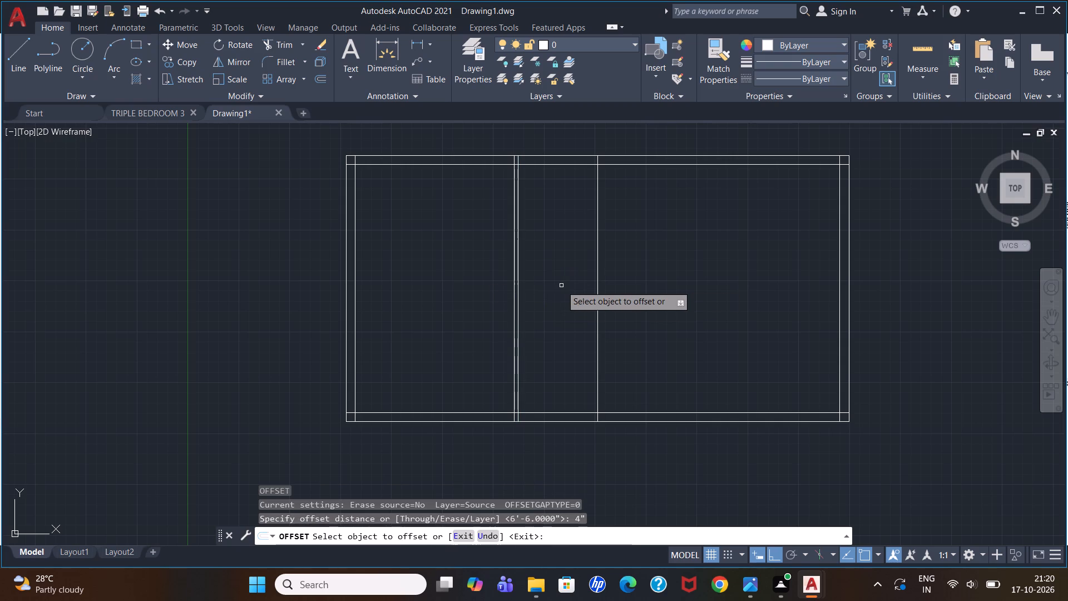
{"action": "left_click", "coordinate": [597, 282]}
{"action": "left_click", "coordinate": [627, 276]}
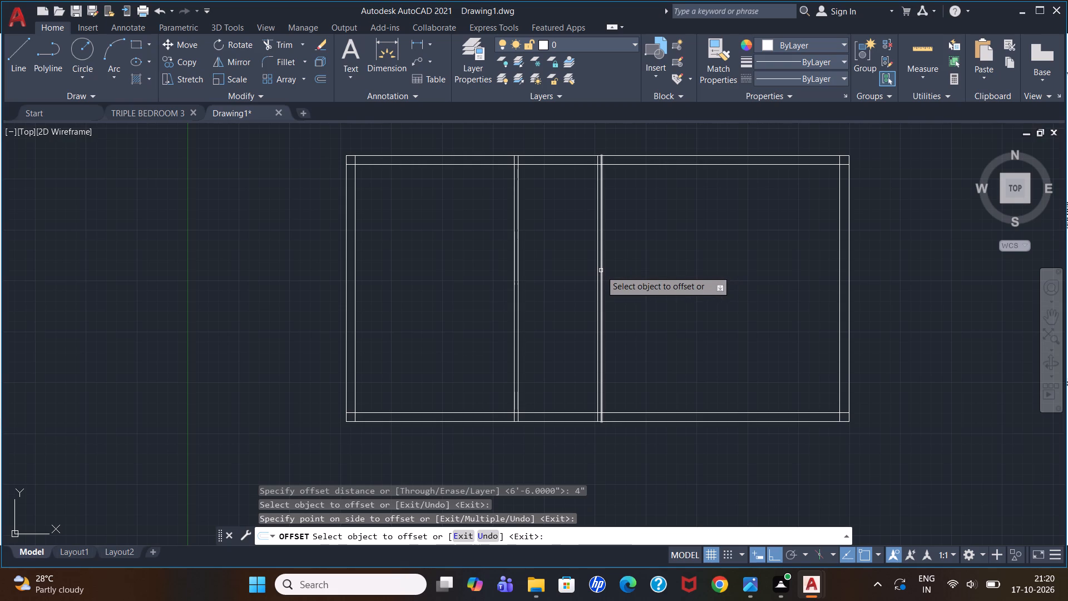
{"action": "key", "text": "Return"}
Offset the second partition wall's right line 6'6" to the right.
{"action": "key", "text": "Return"}
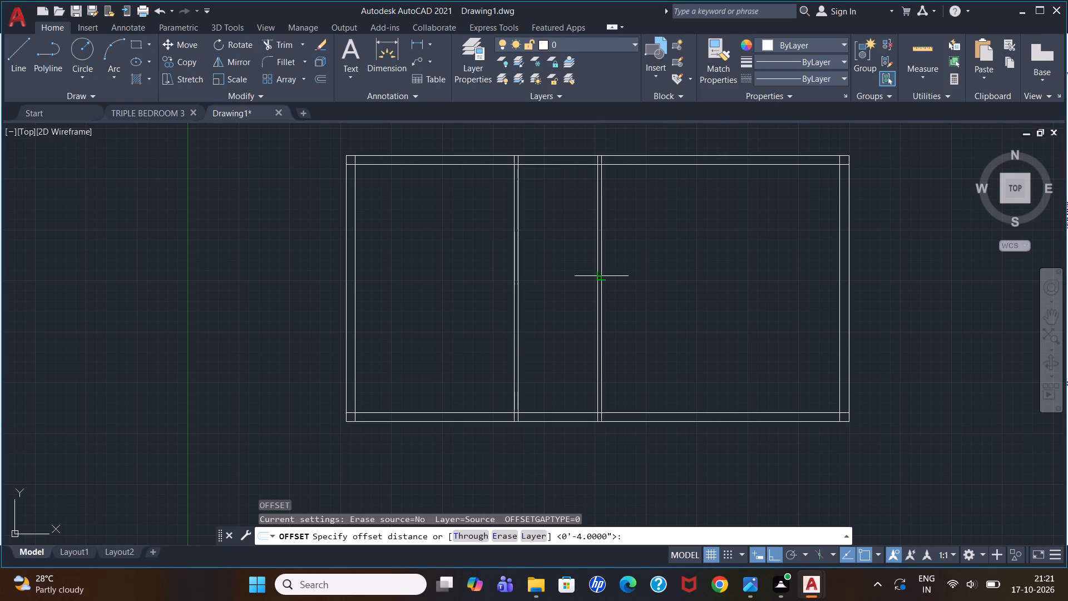
{"action": "type", "text": "6'6"}
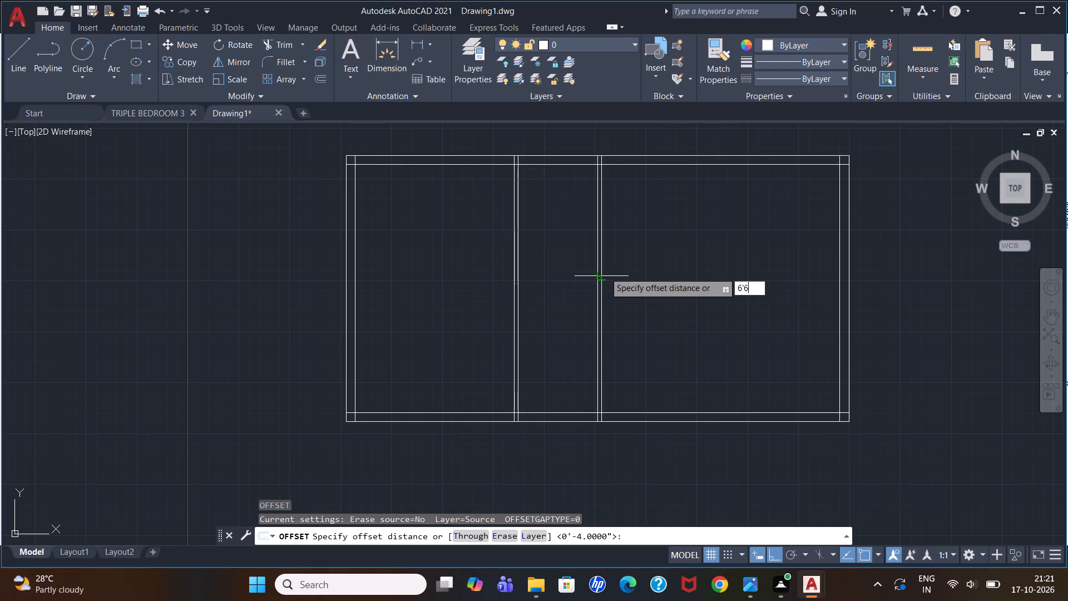
{"action": "key", "text": "shift+quotedbl"}
{"action": "key", "text": "Return"}
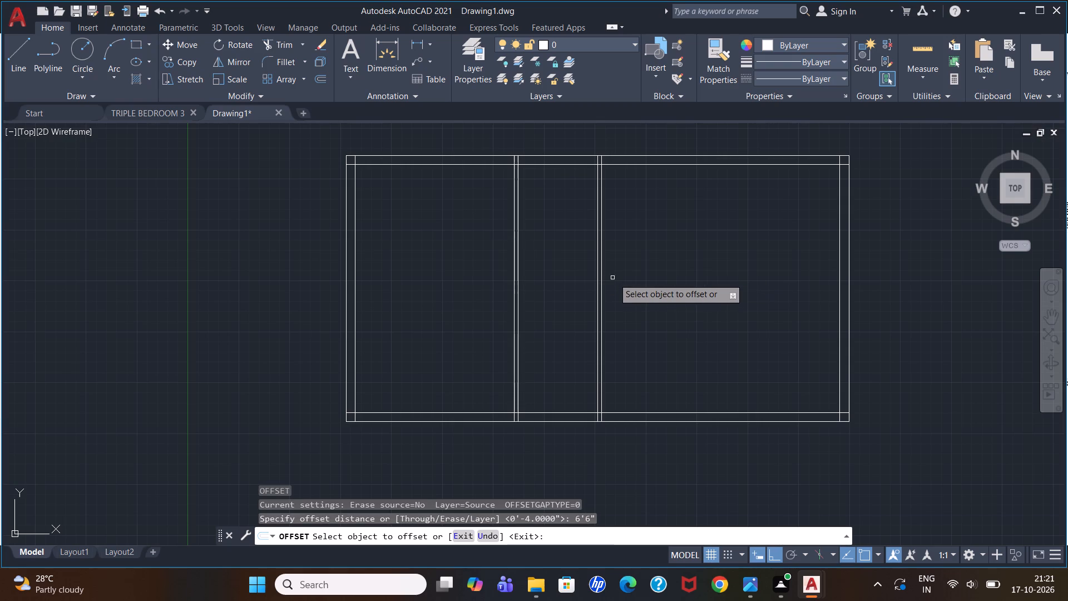
{"action": "left_click", "coordinate": [602, 279]}
{"action": "left_click", "coordinate": [651, 279]}
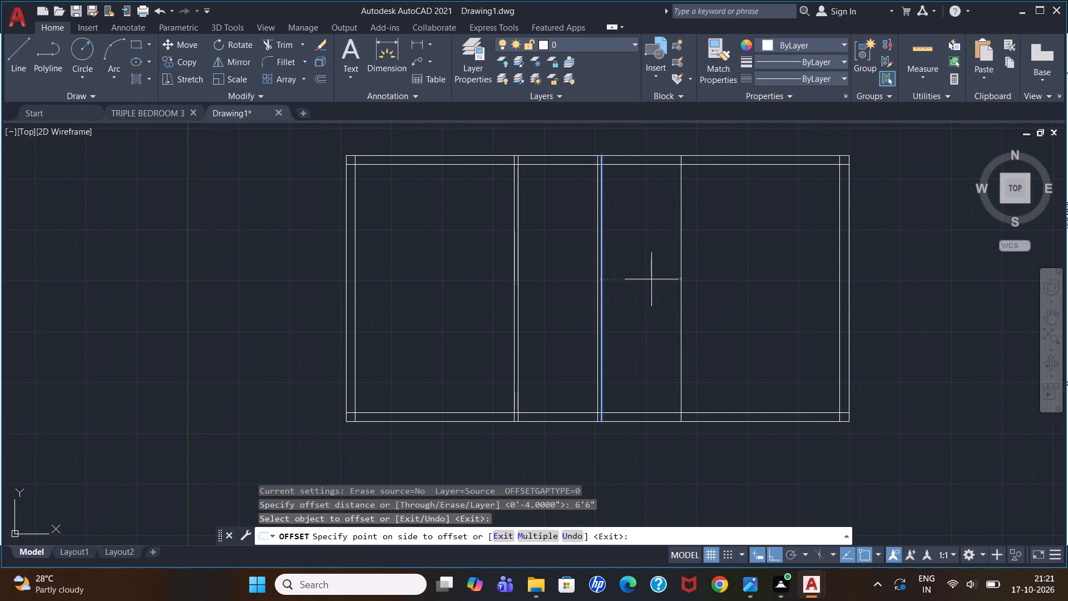
{"action": "key", "text": "Return"}
Offset the newest vertical line 4" to the right to form the third partition wall.
{"action": "key", "text": "Return"}
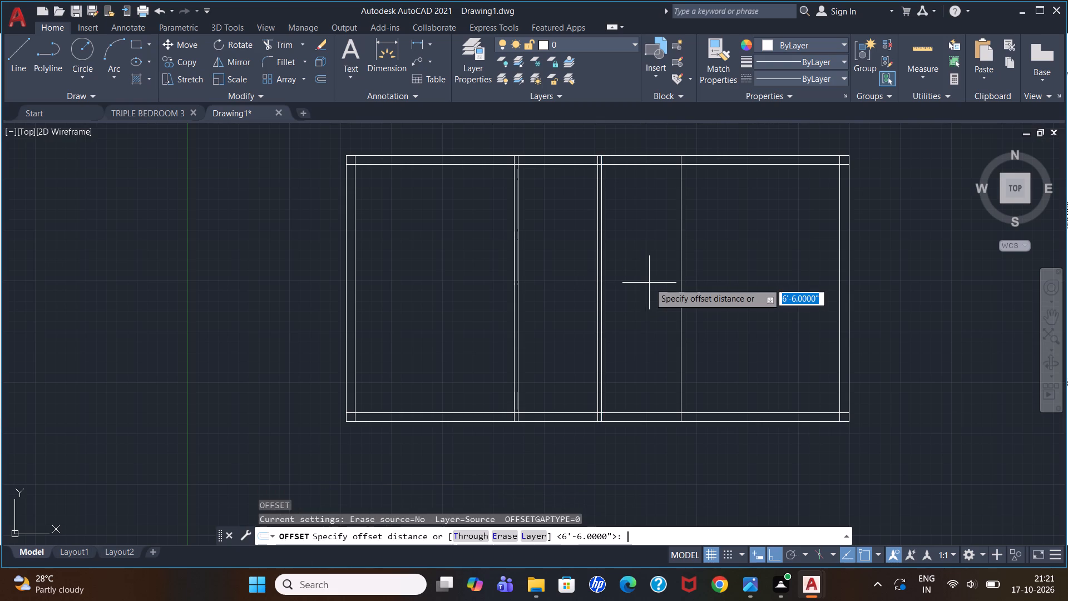
{"action": "type", "text": "4\""}
{"action": "key", "text": "Return"}
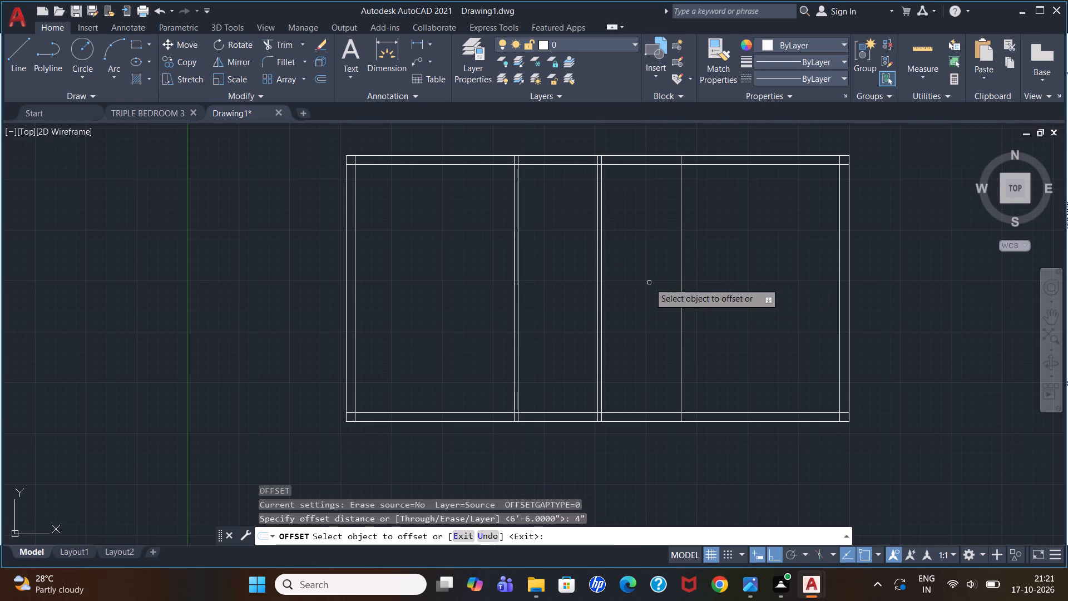
{"action": "left_click", "coordinate": [682, 289]}
{"action": "left_click", "coordinate": [720, 288]}
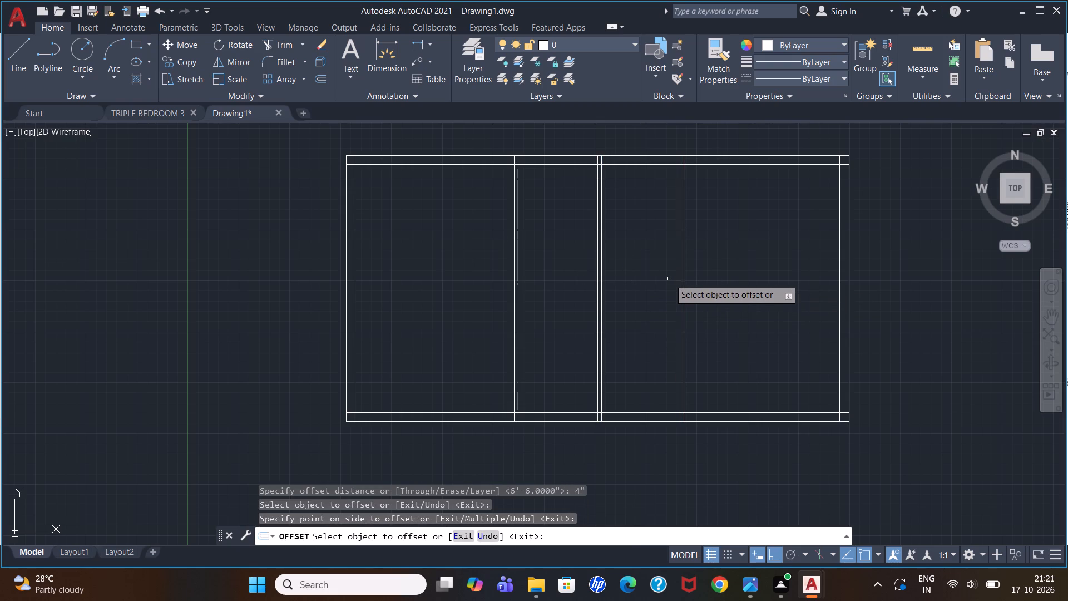
{"action": "key", "text": "Escape"}
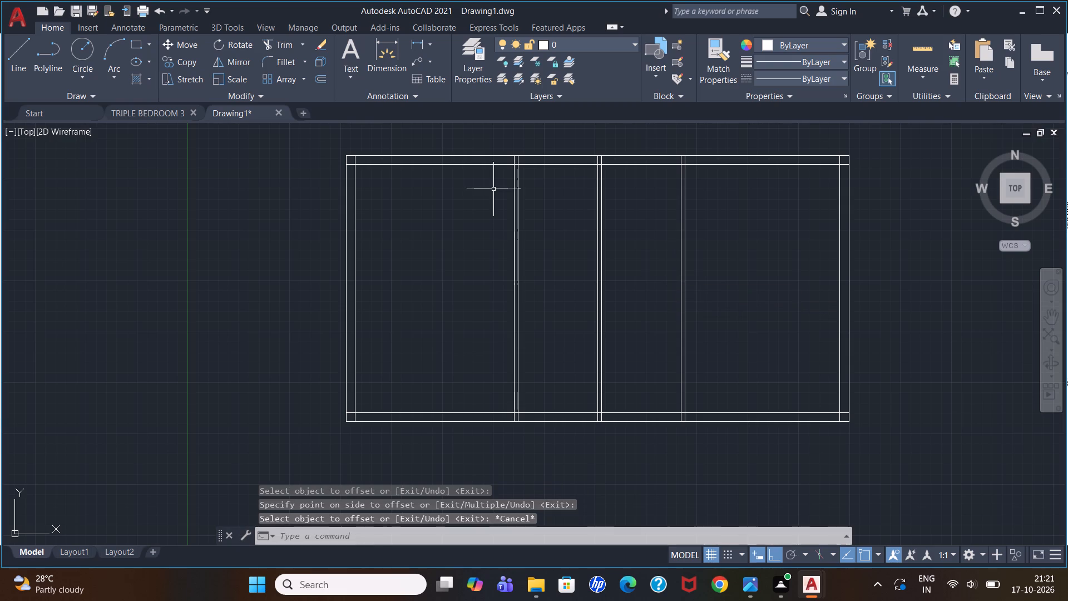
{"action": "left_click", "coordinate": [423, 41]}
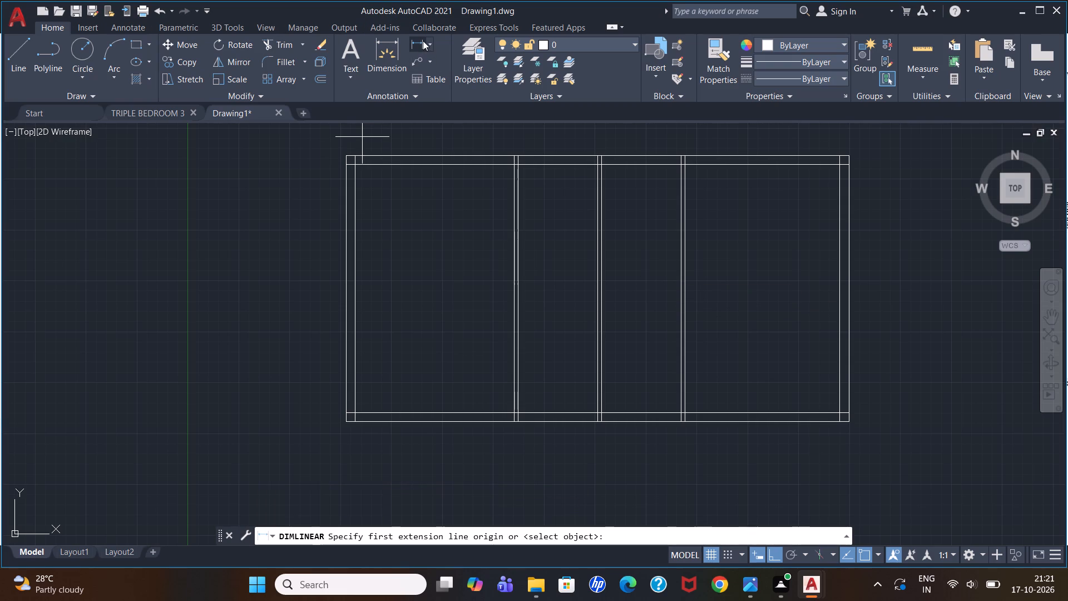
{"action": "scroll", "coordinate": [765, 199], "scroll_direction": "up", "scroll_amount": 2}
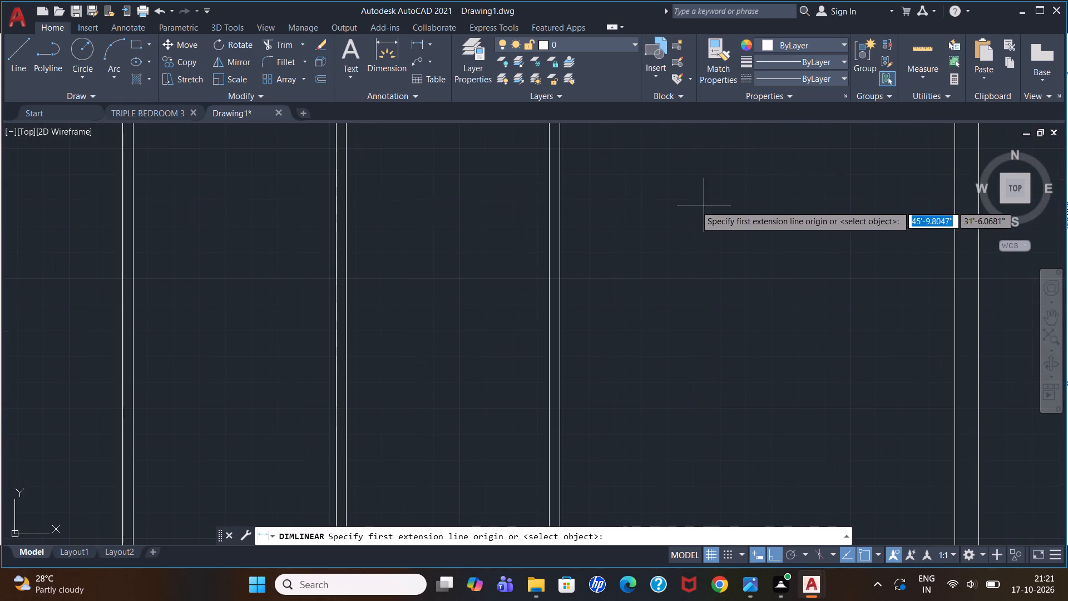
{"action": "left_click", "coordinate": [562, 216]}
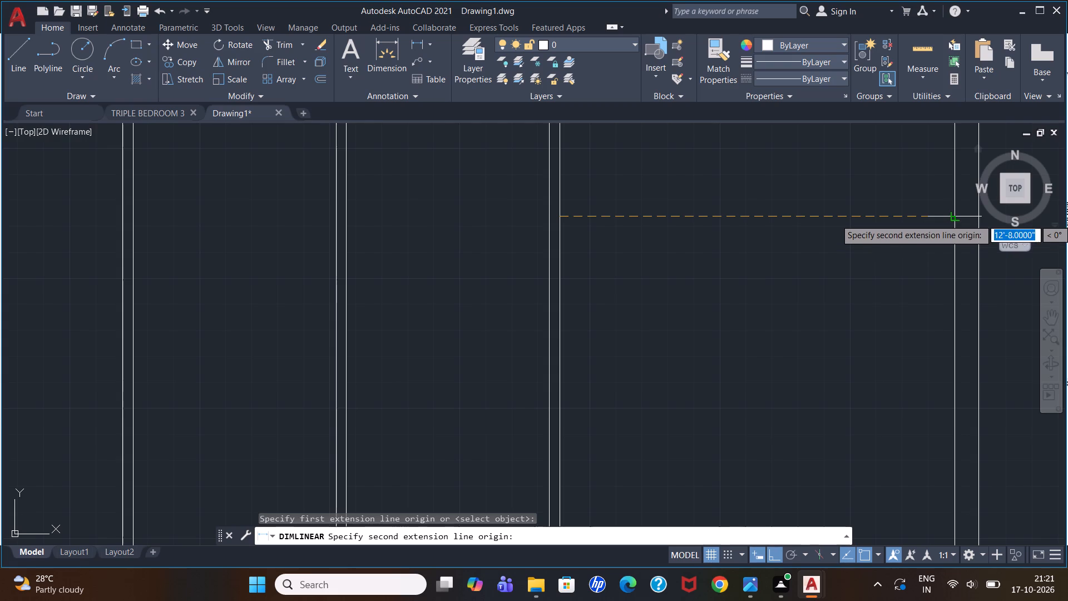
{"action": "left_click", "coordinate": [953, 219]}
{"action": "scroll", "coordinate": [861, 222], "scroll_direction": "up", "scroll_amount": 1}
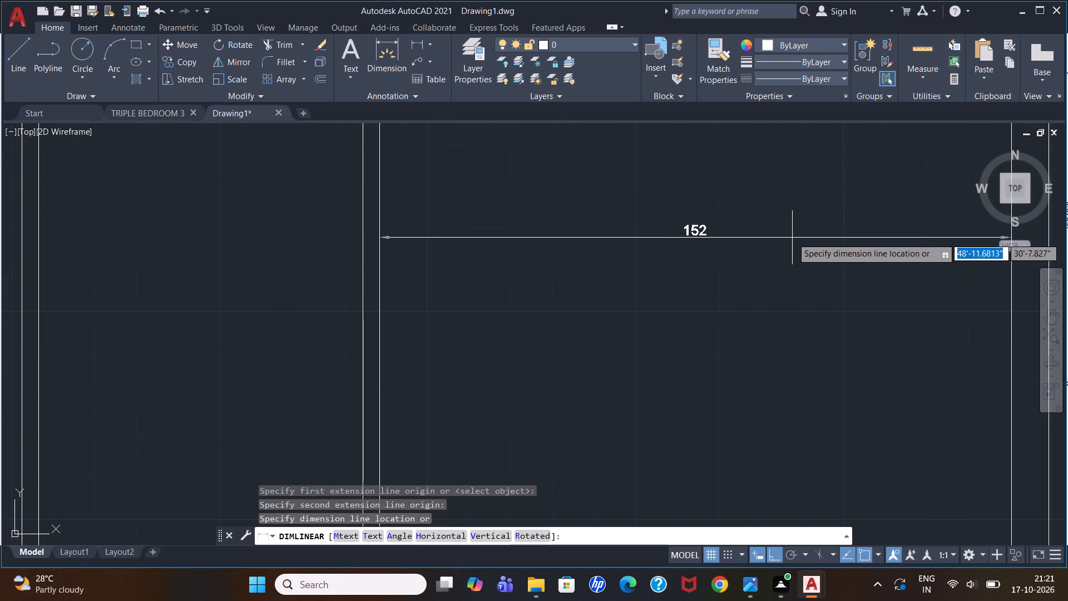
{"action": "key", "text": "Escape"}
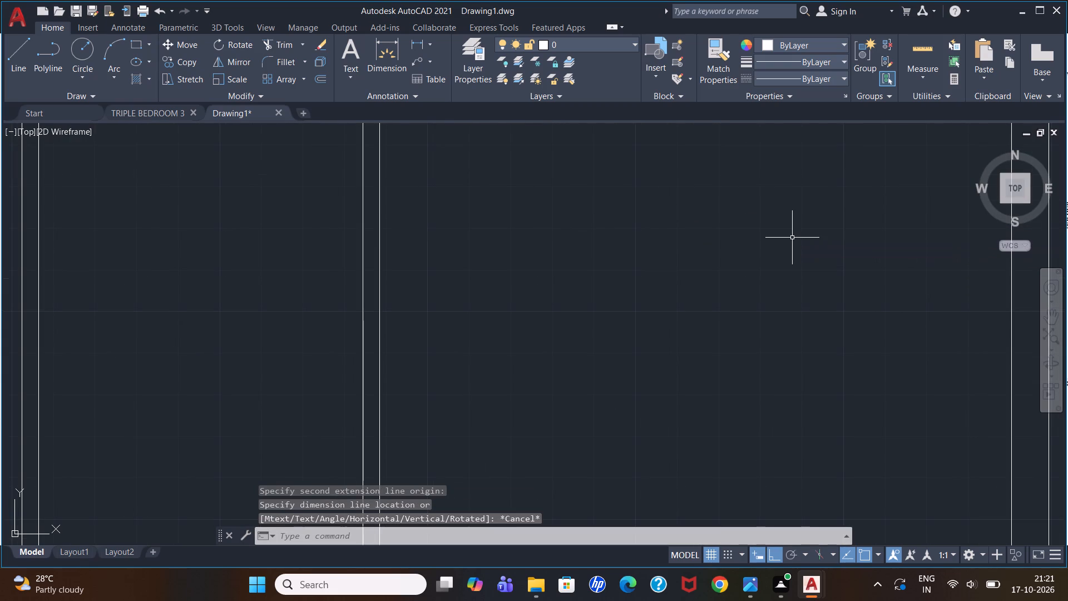
Modify the ISO-25 dimension style so its linear primary units use the Engineering format.
{"action": "type", "text": "di"}
{"action": "key", "text": "m"}
{"action": "type", "text": "sty"}
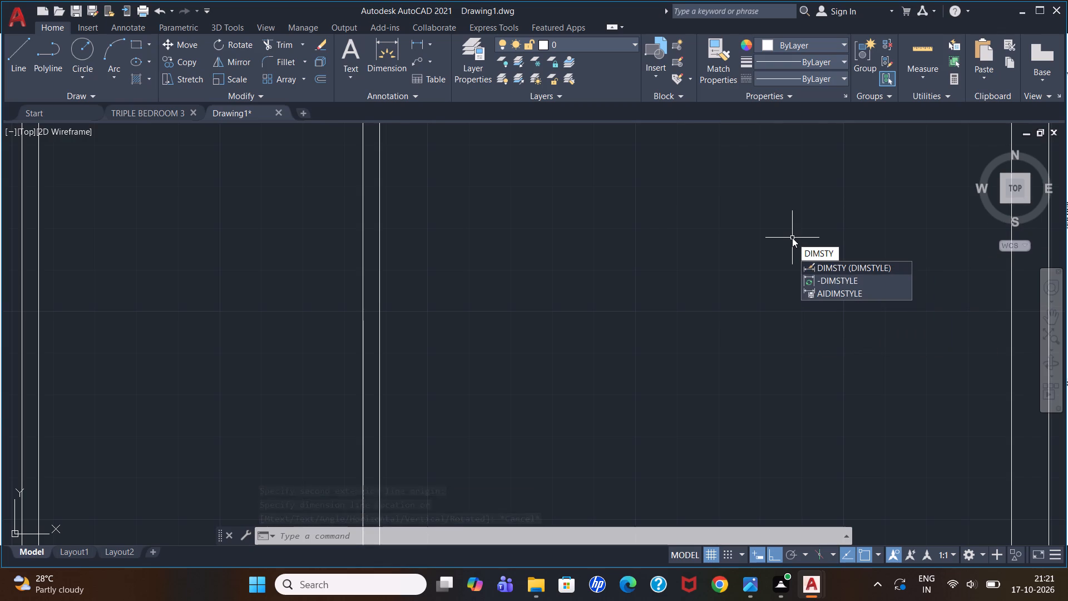
{"action": "key", "text": "Return"}
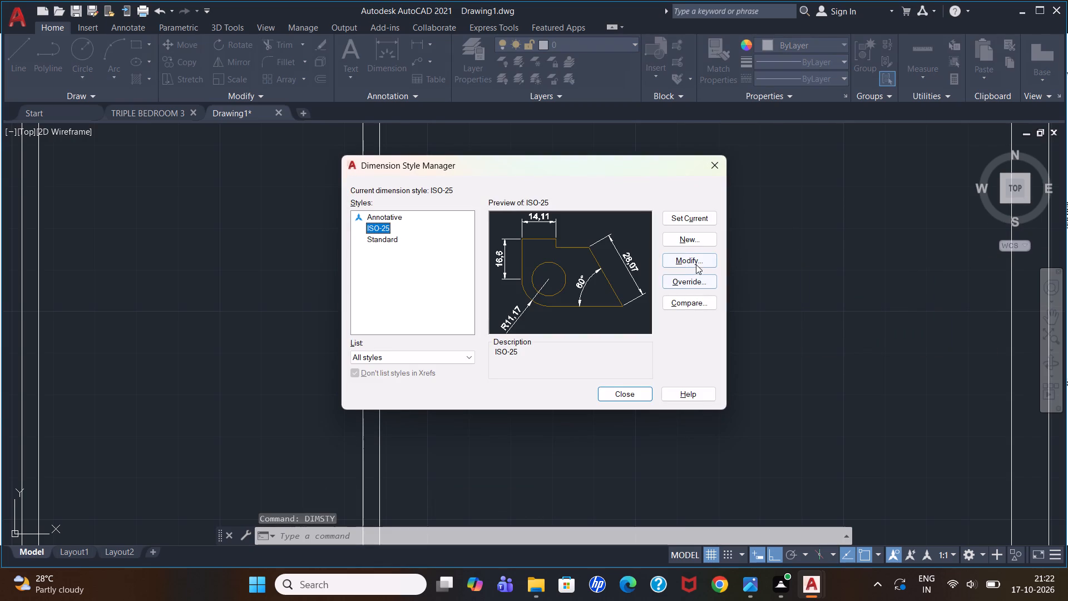
{"action": "left_click", "coordinate": [696, 263]}
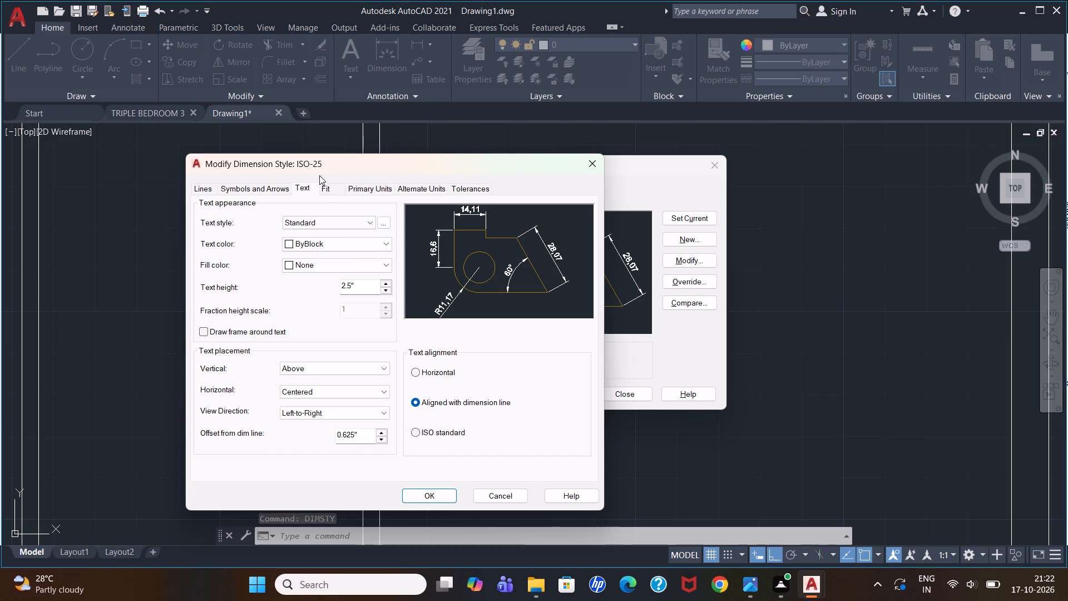
{"action": "left_click", "coordinate": [309, 183]}
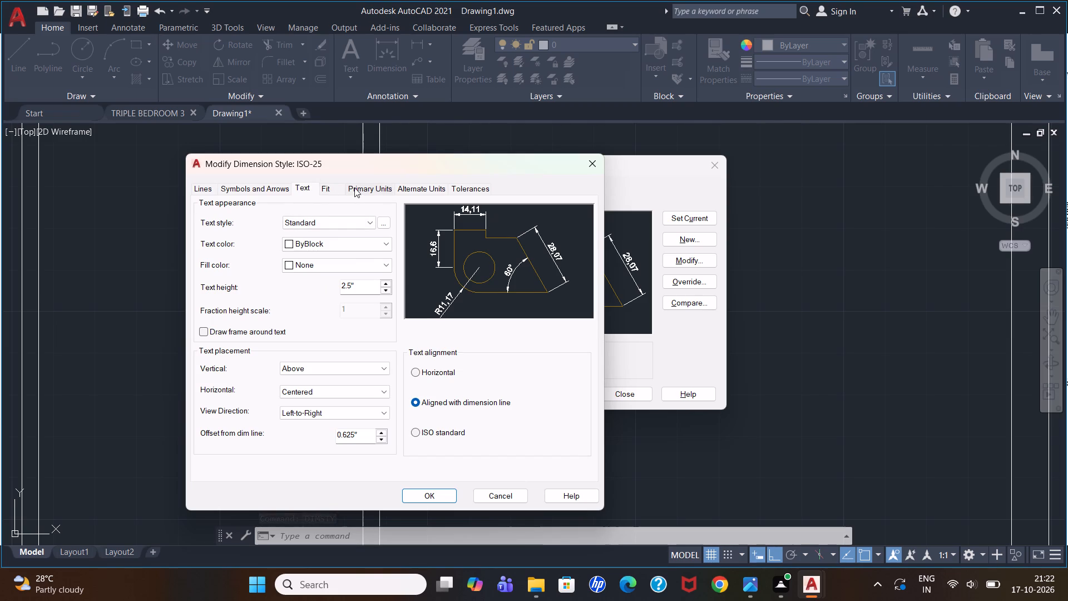
{"action": "left_click", "coordinate": [367, 191]}
{"action": "left_click", "coordinate": [366, 213]}
{"action": "left_click", "coordinate": [342, 247]}
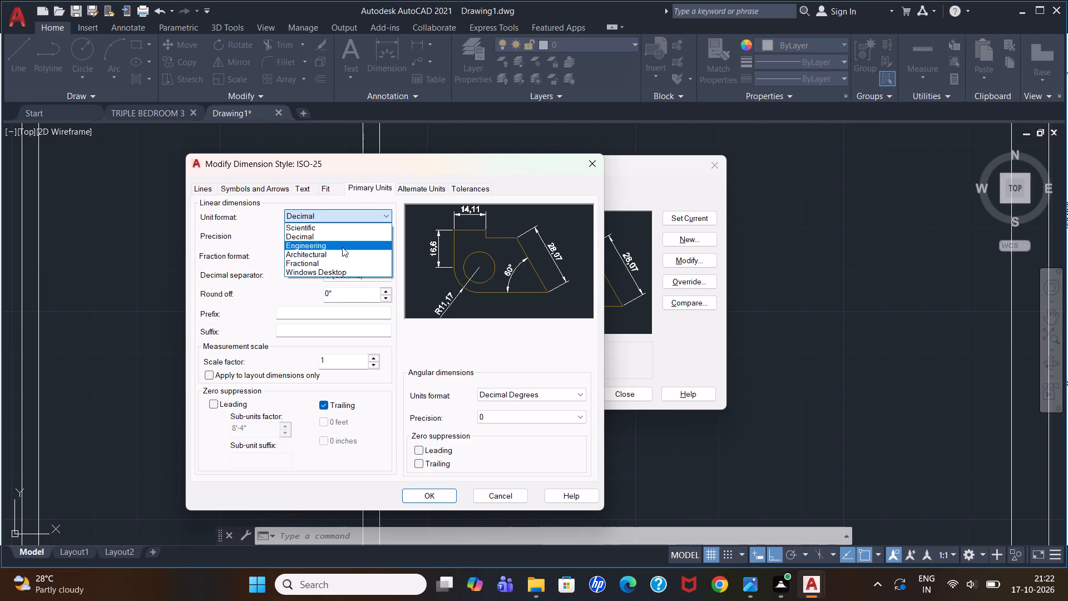
{"action": "left_click", "coordinate": [435, 497]}
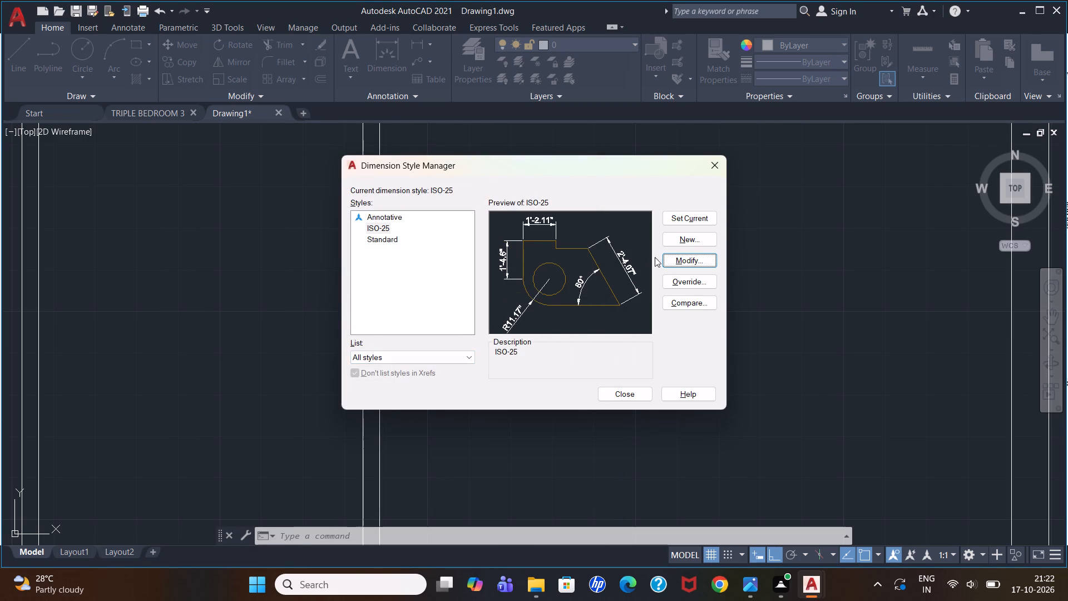
Set the ISO-25 dimension style's text height to 9".
{"action": "left_click", "coordinate": [666, 258]}
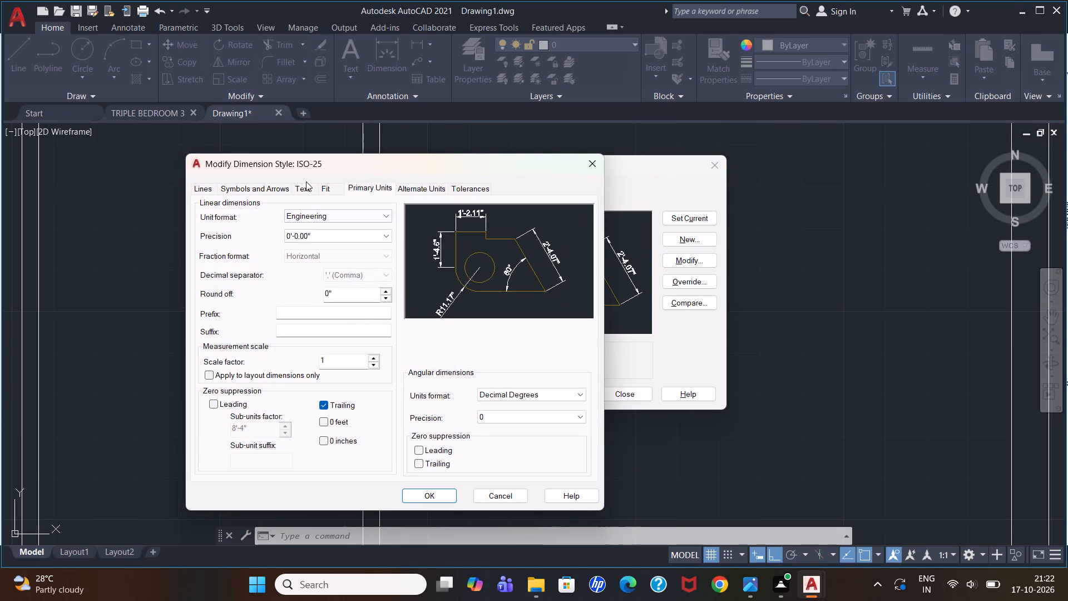
{"action": "left_click", "coordinate": [305, 186]}
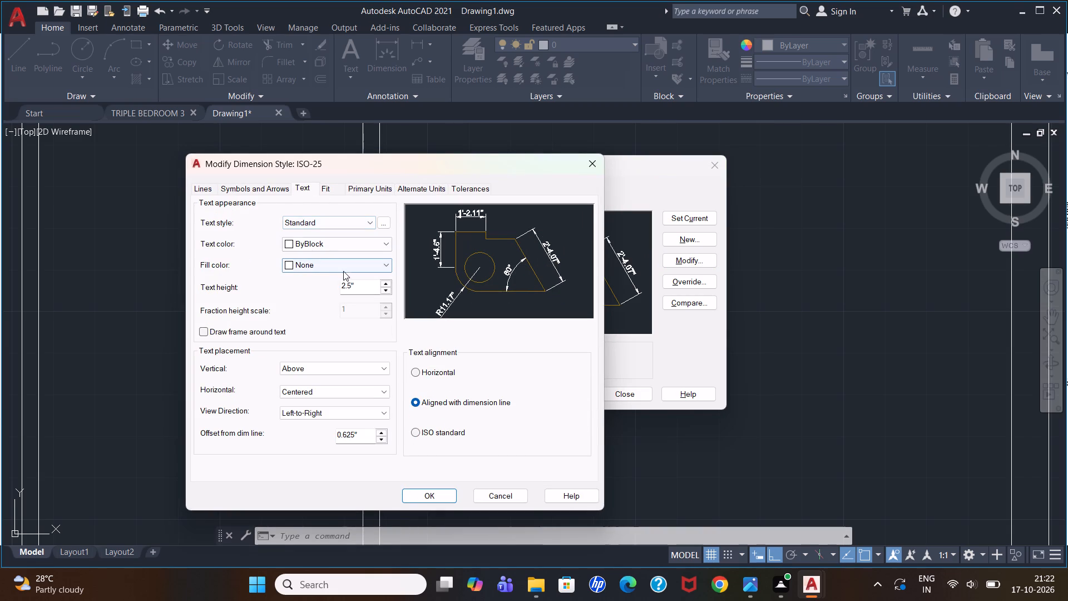
{"action": "left_click_drag", "start_coordinate": [370, 288], "coordinate": [362, 290]}
{"action": "left_click_drag", "start_coordinate": [361, 283], "coordinate": [334, 283]}
{"action": "left_click_drag", "start_coordinate": [334, 283], "coordinate": [334, 283]}
{"action": "type", "text": "9\""}
{"action": "key", "text": "Return"}
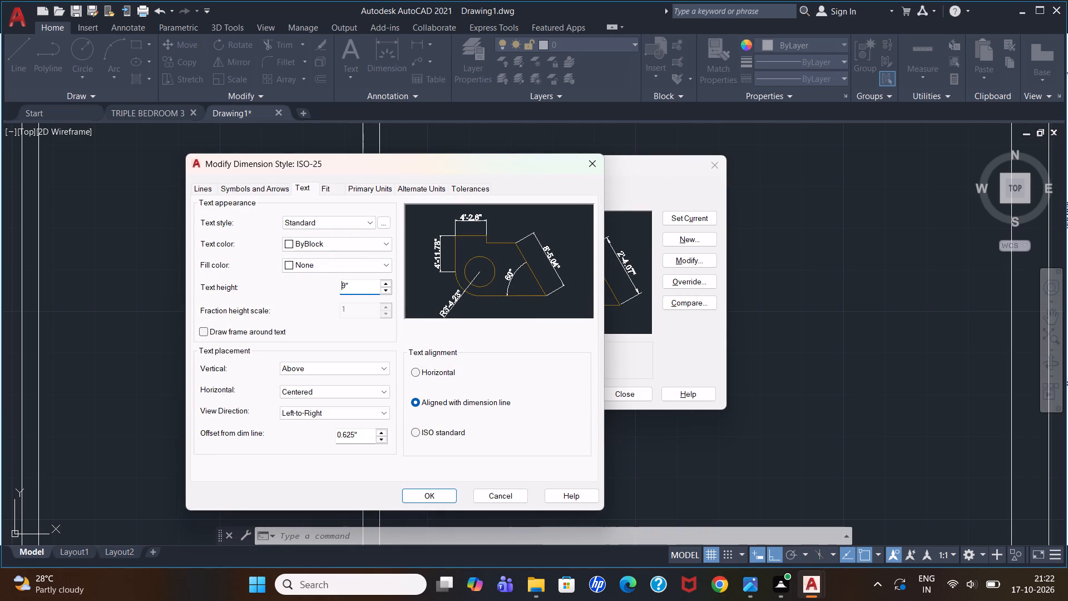
Apply the ISO-25 dimension style changes and close the Dimension Style Manager.
{"action": "left_click", "coordinate": [422, 499]}
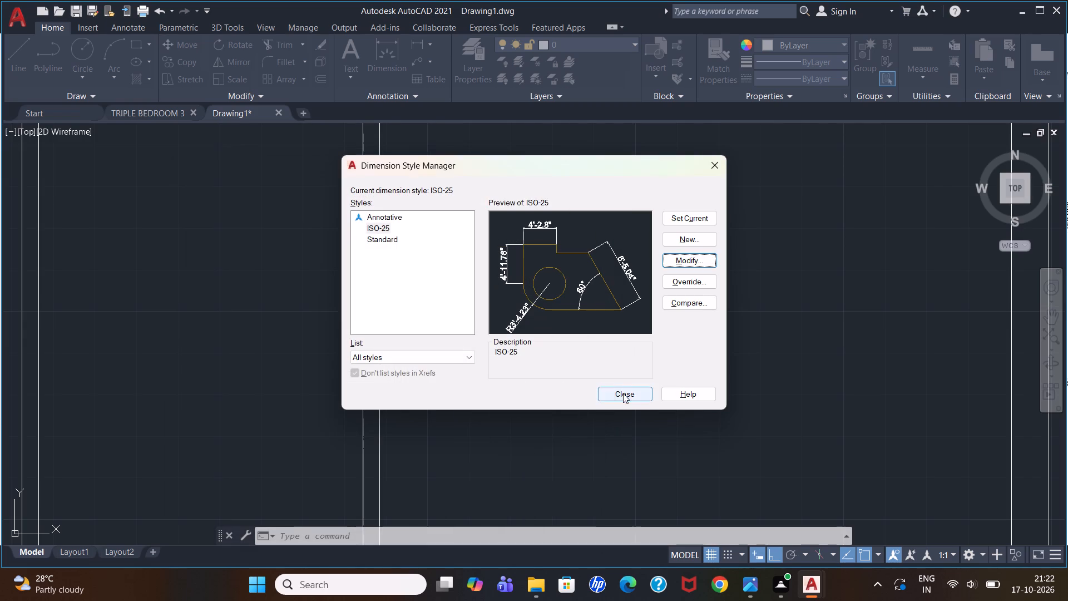
{"action": "left_click", "coordinate": [623, 393]}
Check the clear width between the third partition wall and the right outer wall with a temporary linear dimension.
{"action": "scroll", "coordinate": [525, 372], "scroll_direction": "down", "scroll_amount": 1}
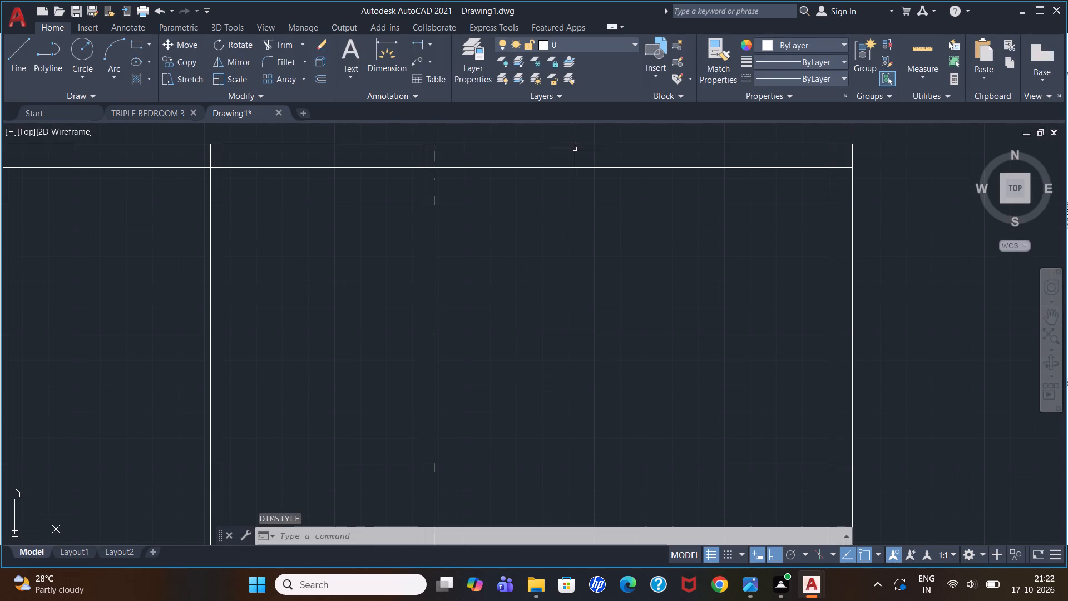
{"action": "scroll", "coordinate": [561, 169], "scroll_direction": "up", "scroll_amount": 1}
{"action": "left_click", "coordinate": [416, 48]}
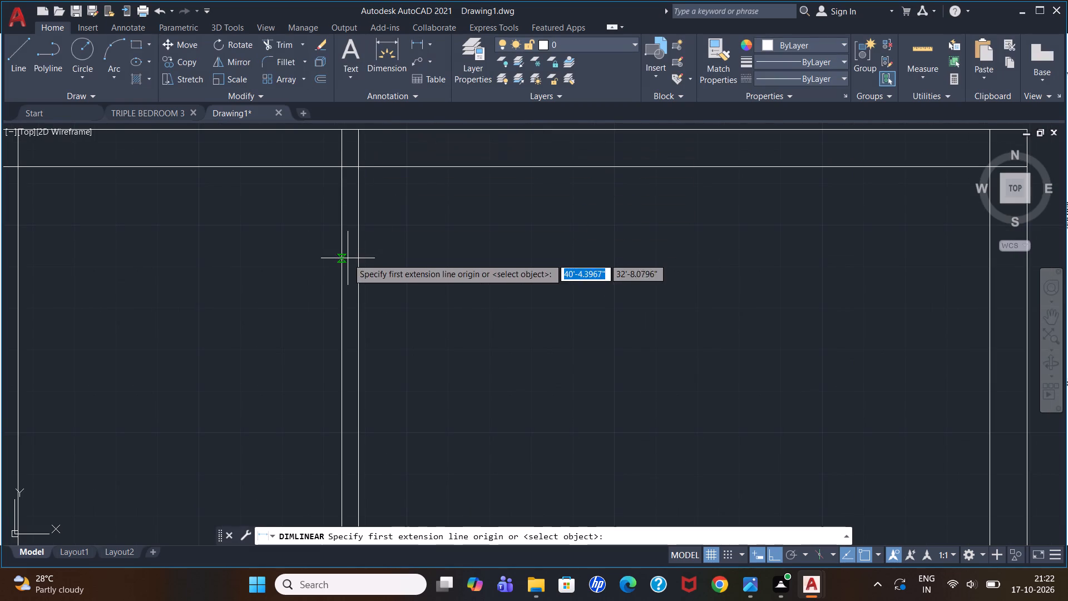
{"action": "left_click", "coordinate": [357, 262]}
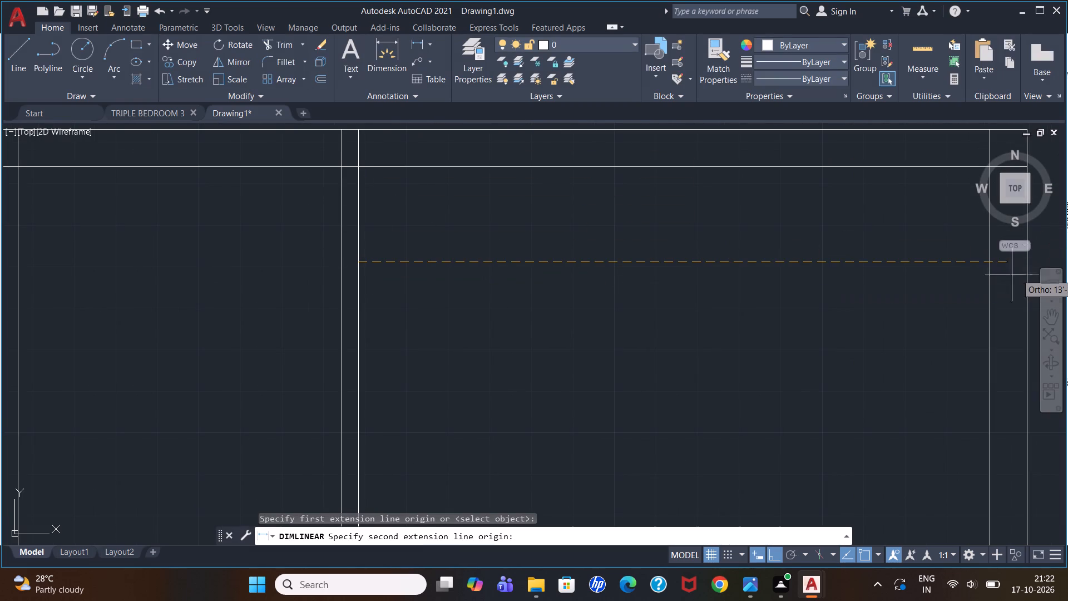
{"action": "left_click", "coordinate": [992, 266]}
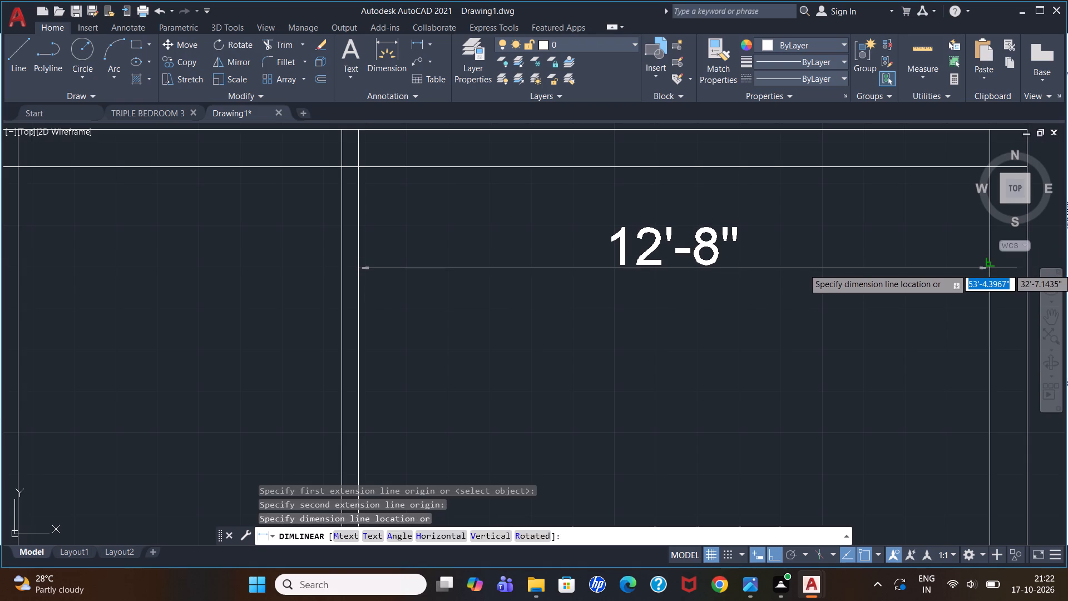
{"action": "key", "text": "Escape"}
Trim the first partition wall's lines inside the top outer wall and open the wall's inner line between them.
{"action": "scroll", "coordinate": [721, 273], "scroll_direction": "down", "scroll_amount": 4}
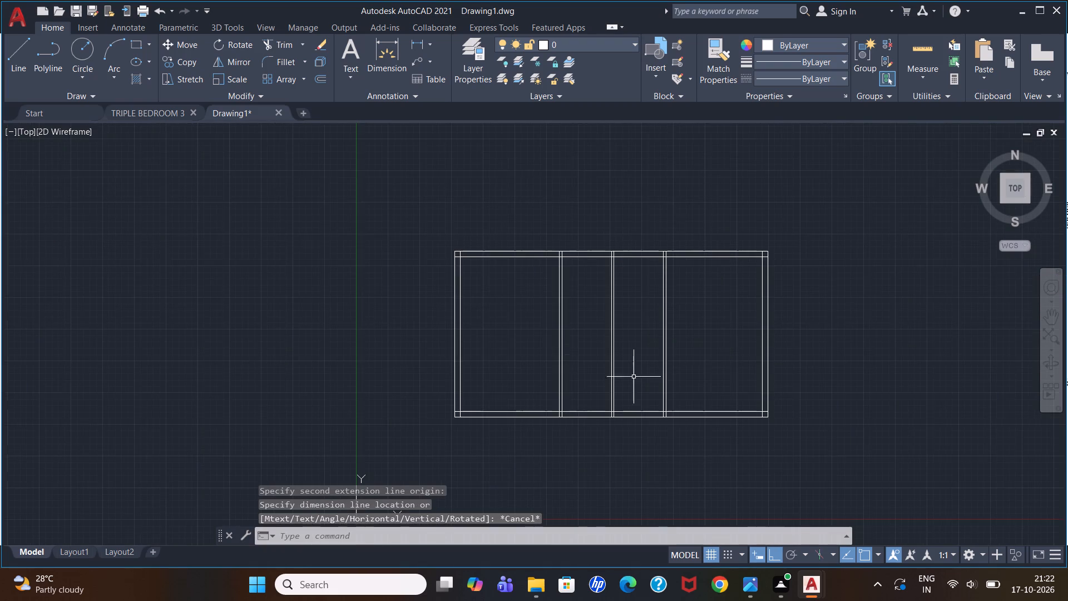
{"action": "scroll", "coordinate": [584, 390], "scroll_direction": "up", "scroll_amount": 1}
{"action": "scroll", "coordinate": [518, 193], "scroll_direction": "up", "scroll_amount": 2}
{"action": "scroll", "coordinate": [518, 193], "scroll_direction": "down", "scroll_amount": 1}
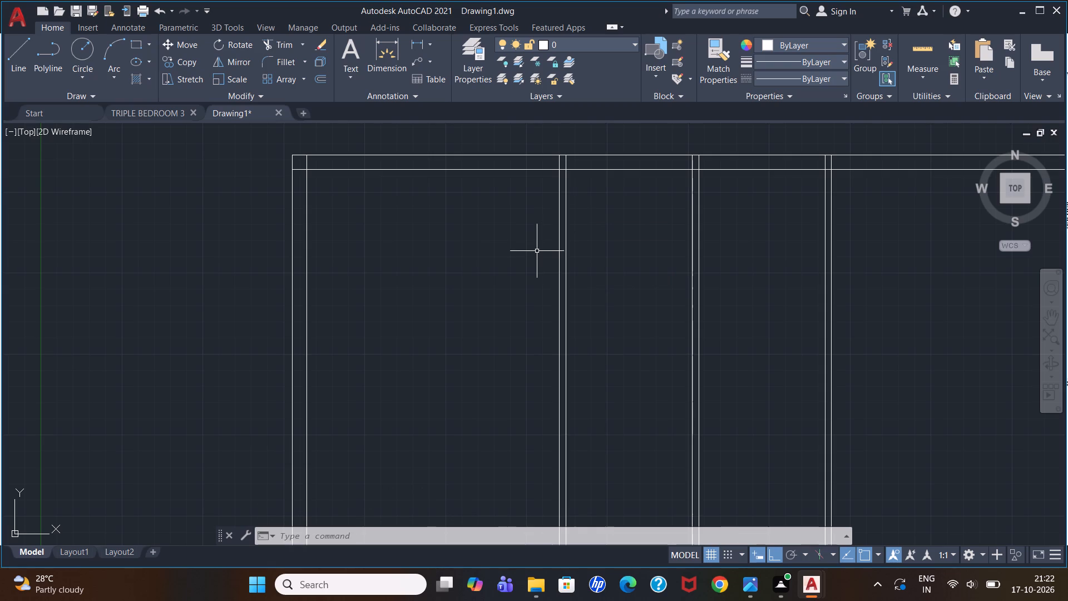
{"action": "type", "text": "re"}
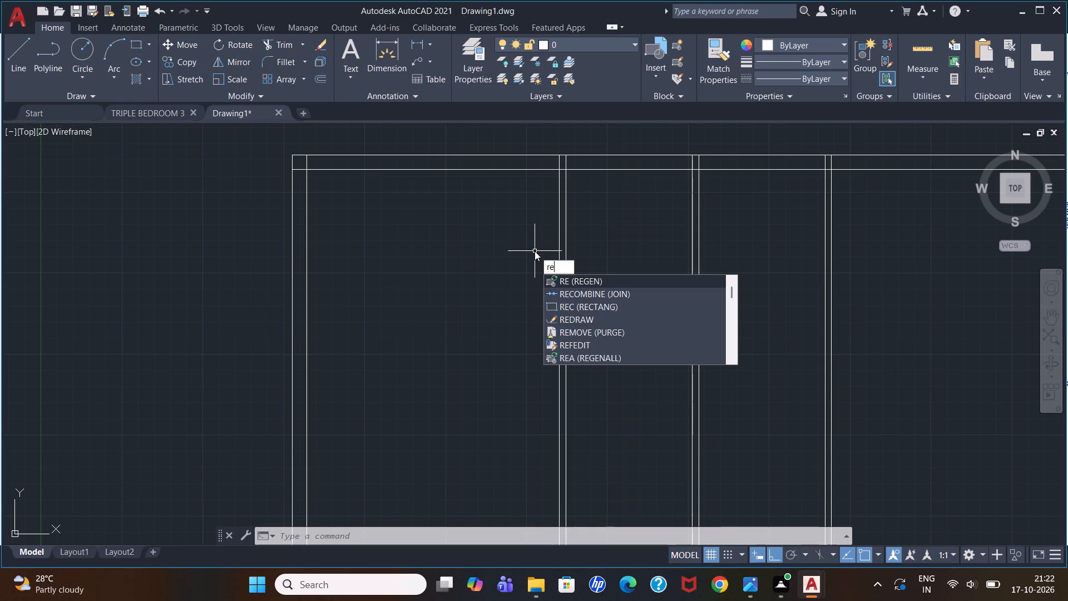
{"action": "key", "text": "Escape"}
{"action": "type", "text": "tr"}
{"action": "key", "text": "Return"}
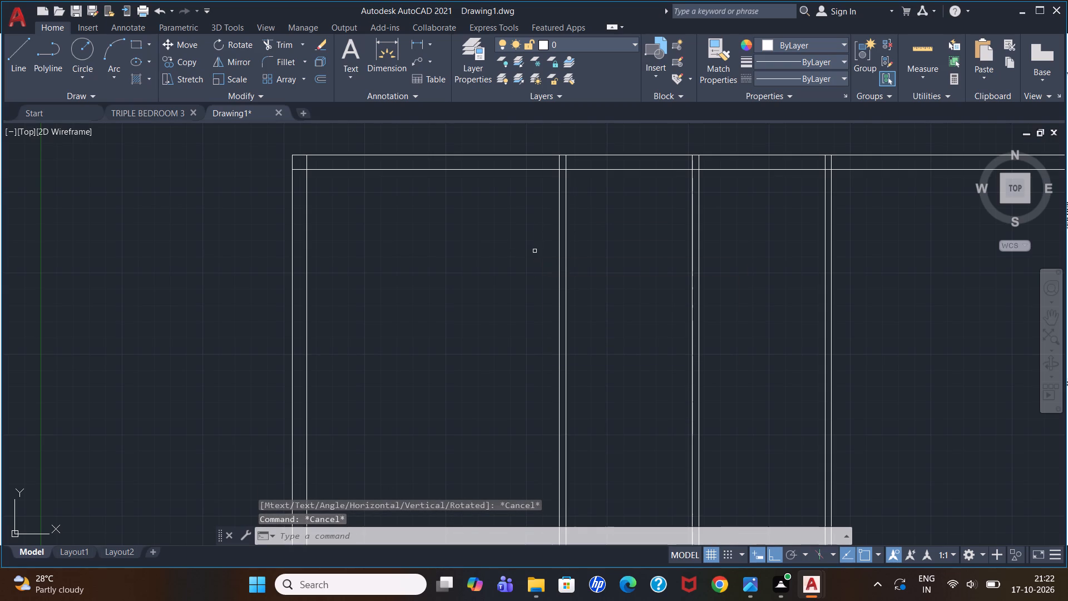
{"action": "scroll", "coordinate": [566, 163], "scroll_direction": "up", "scroll_amount": 2}
{"action": "left_click", "coordinate": [512, 160]}
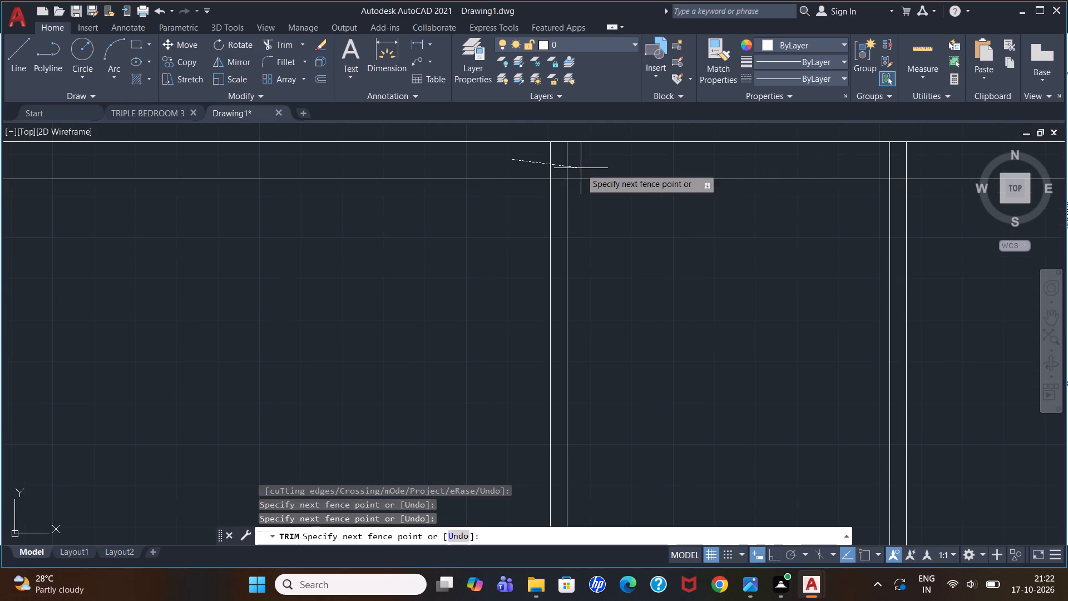
{"action": "left_click", "coordinate": [600, 165]}
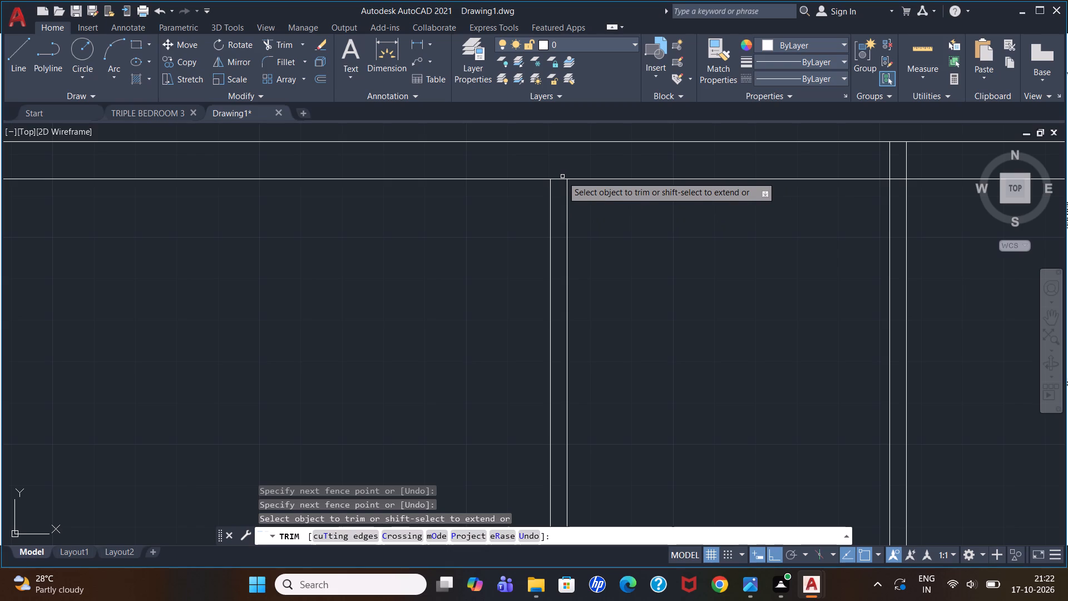
{"action": "left_click", "coordinate": [562, 180]}
{"action": "scroll", "coordinate": [592, 172], "scroll_direction": "down", "scroll_amount": 2}
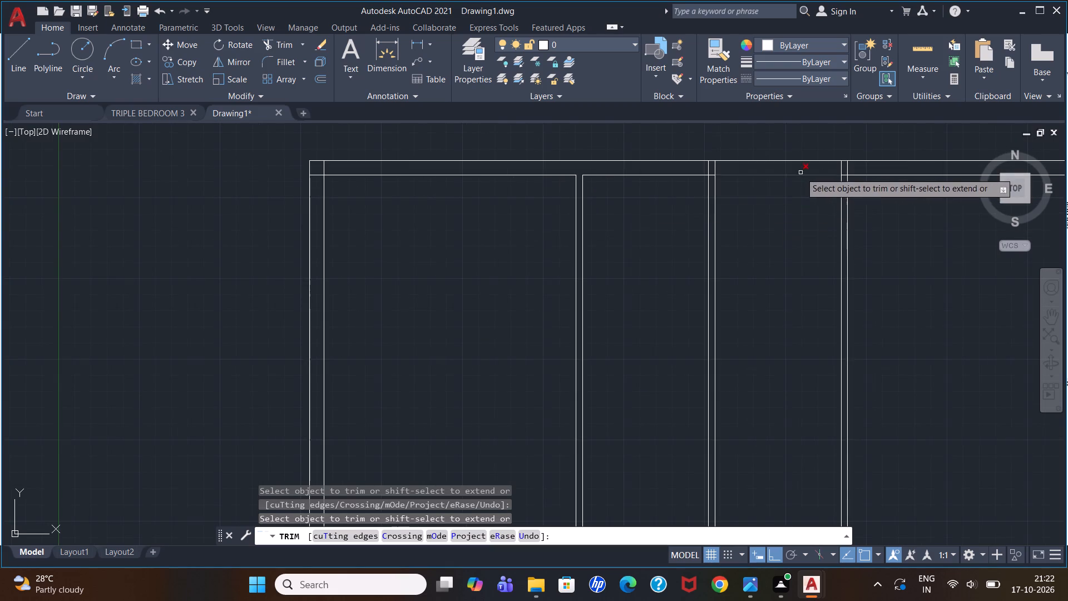
Trim the second and third partition walls' junctions with the top outer wall, removing the crossing segments.
{"action": "scroll", "coordinate": [800, 171], "scroll_direction": "up", "scroll_amount": 2}
{"action": "left_click", "coordinate": [515, 159]}
{"action": "left_click", "coordinate": [624, 158]}
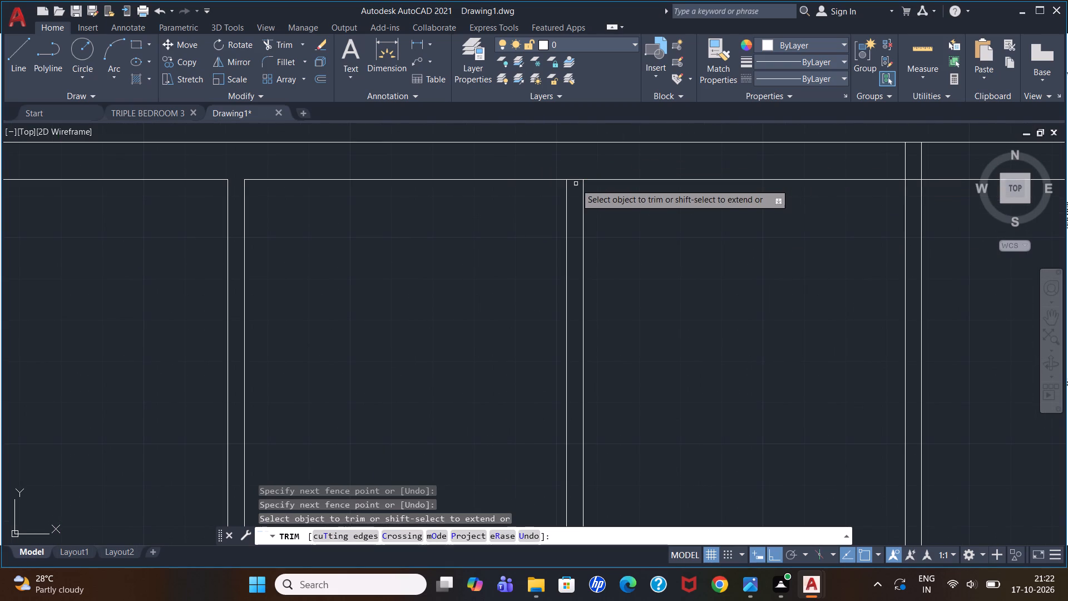
{"action": "left_click", "coordinate": [576, 181]}
{"action": "scroll", "coordinate": [586, 179], "scroll_direction": "down", "scroll_amount": 2}
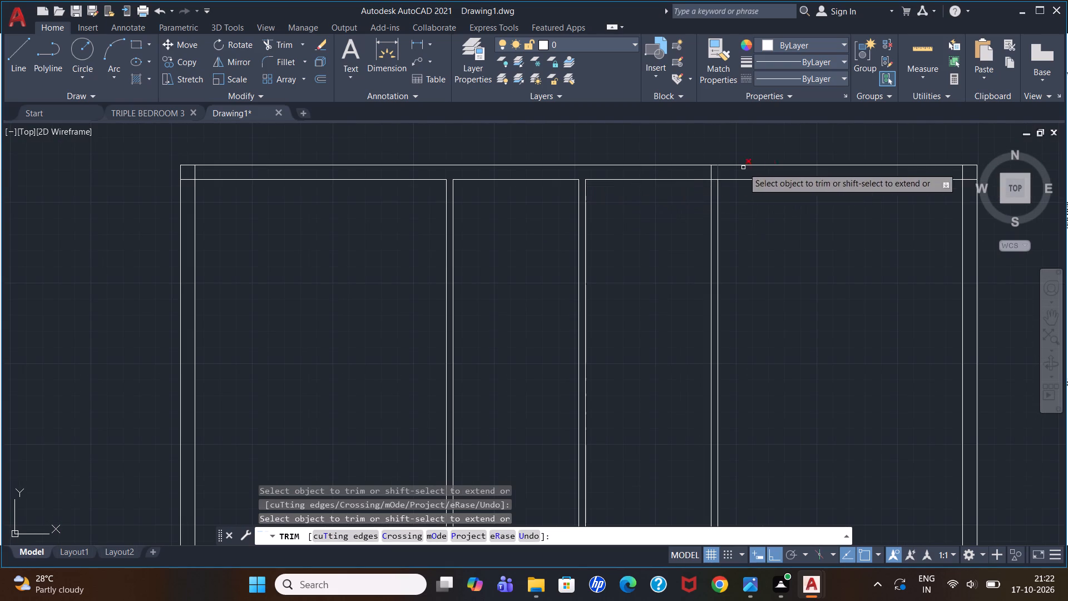
{"action": "left_click", "coordinate": [683, 168]}
{"action": "left_click", "coordinate": [753, 174]}
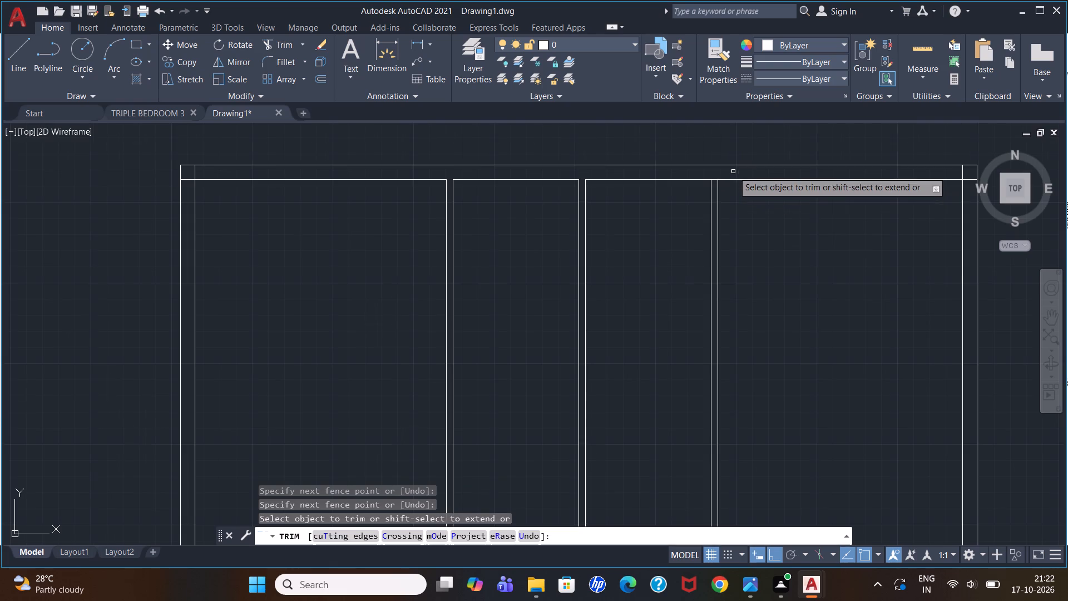
{"action": "scroll", "coordinate": [733, 171], "scroll_direction": "up", "scroll_amount": 2}
{"action": "left_click", "coordinate": [683, 190]}
{"action": "scroll", "coordinate": [692, 168], "scroll_direction": "down", "scroll_amount": 3}
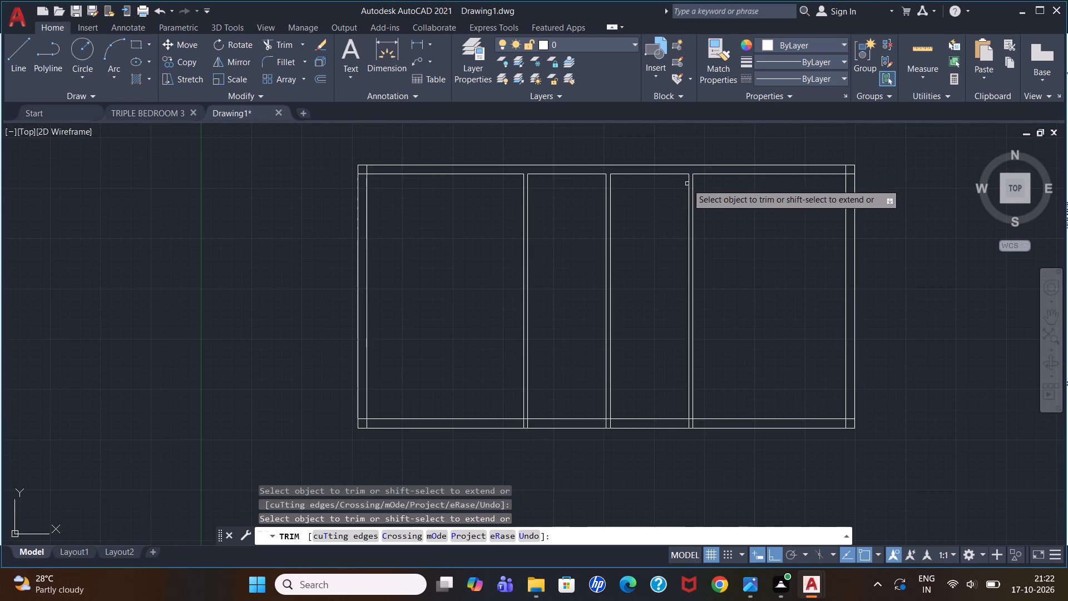
Trim the overlapping inner wall lines at the plan's upper-right and upper-left outer corners.
{"action": "left_click", "coordinate": [845, 169]}
{"action": "left_click", "coordinate": [852, 174]}
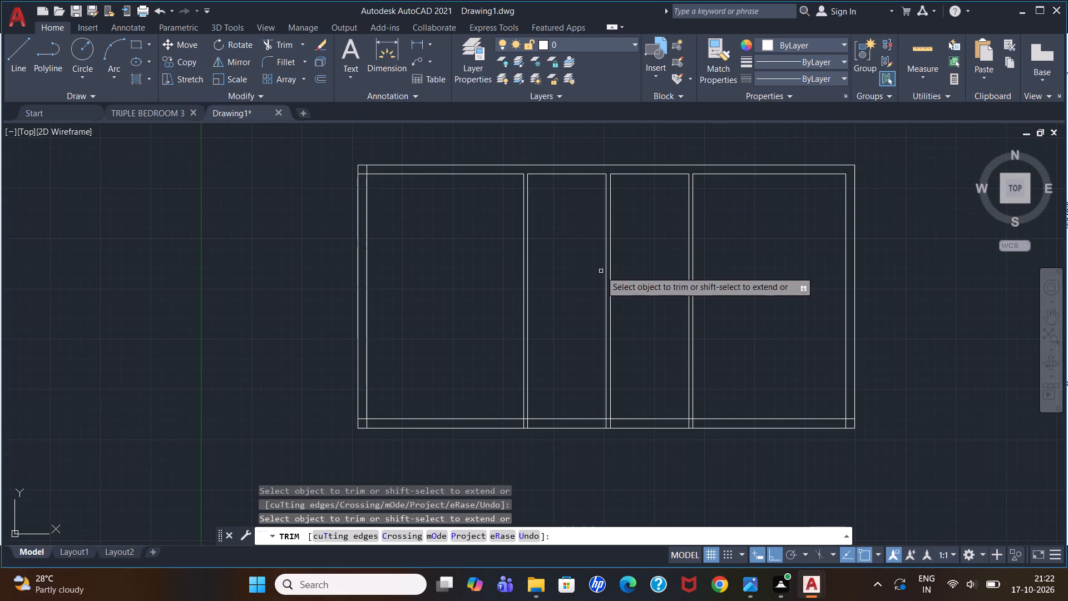
{"action": "scroll", "coordinate": [362, 156], "scroll_direction": "up", "scroll_amount": 1}
{"action": "left_click", "coordinate": [367, 178]}
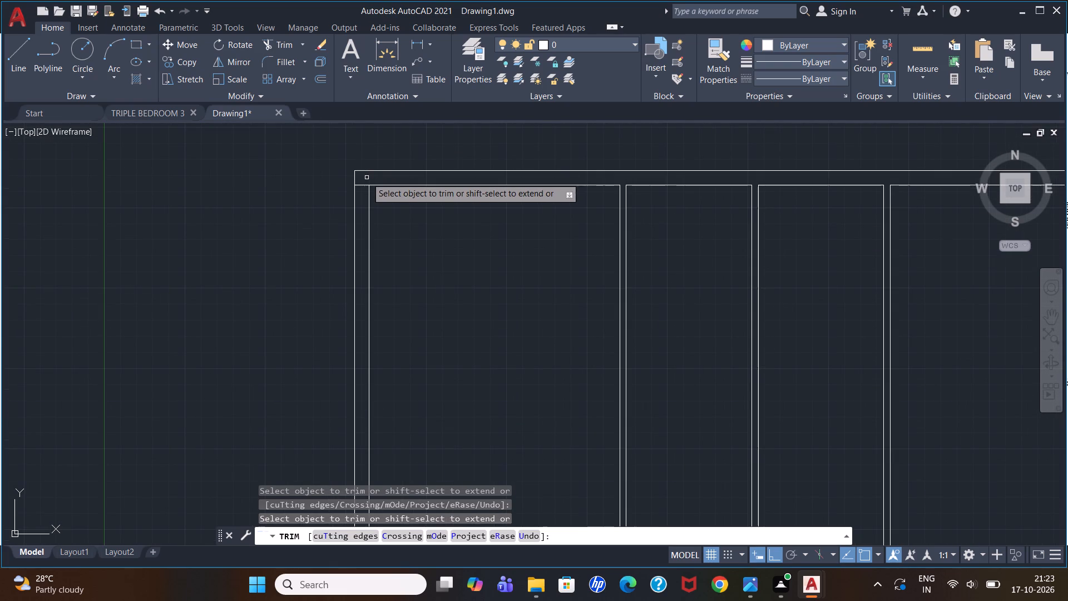
{"action": "left_click", "coordinate": [363, 185]}
{"action": "key", "text": "Escape"}
Offset the top wall's inner line in the leftmost room 10' downward.
{"action": "key", "text": "o"}
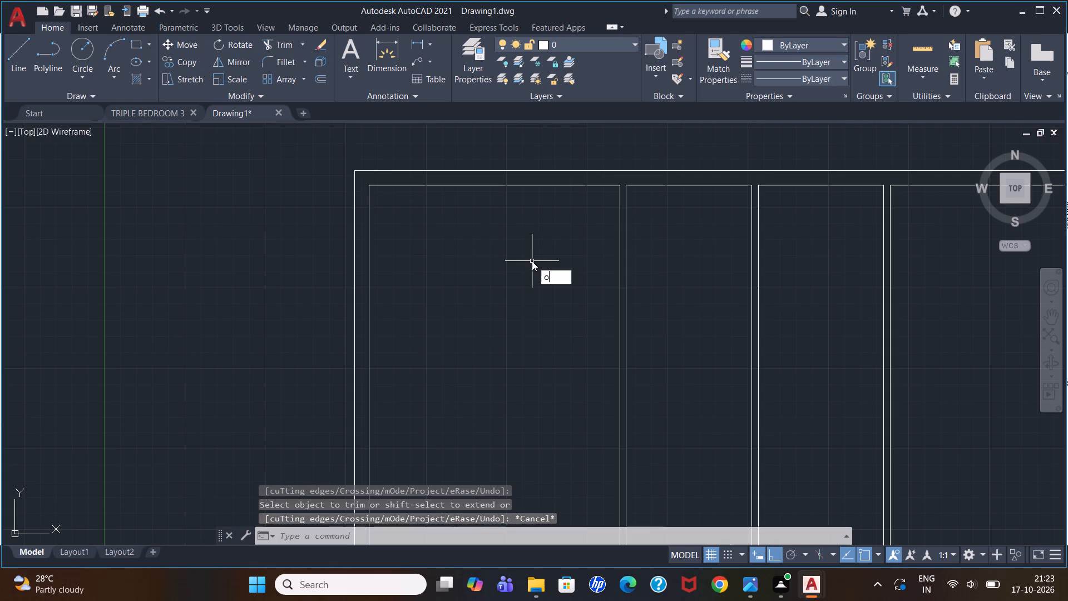
{"action": "key", "text": "Return"}
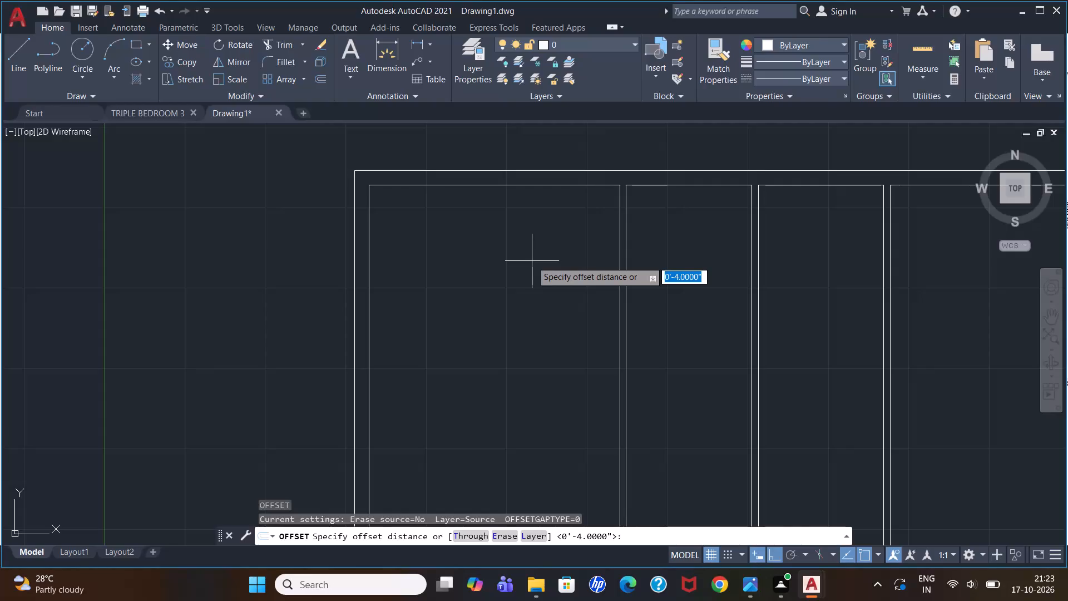
{"action": "type", "text": "10'"}
{"action": "key", "text": "Return"}
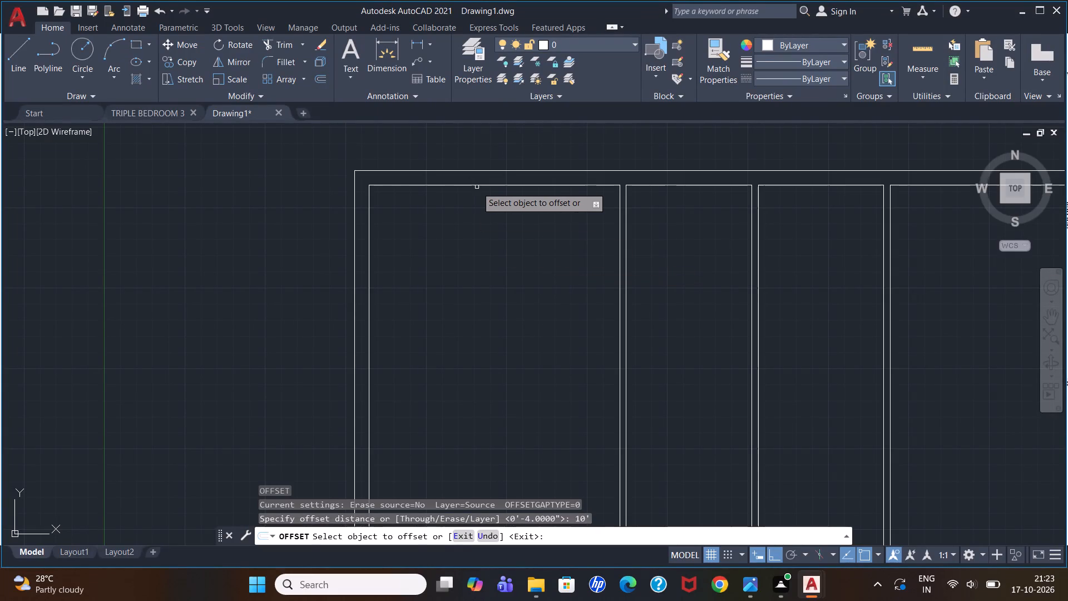
{"action": "left_click", "coordinate": [477, 187]}
{"action": "left_click", "coordinate": [458, 282]}
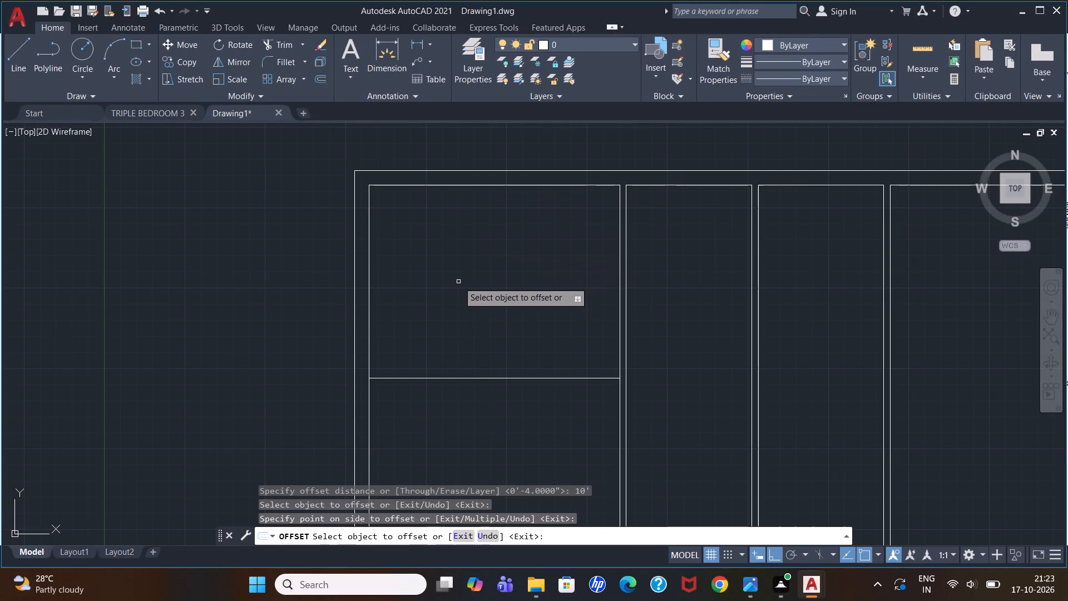
{"action": "key", "text": "Return"}
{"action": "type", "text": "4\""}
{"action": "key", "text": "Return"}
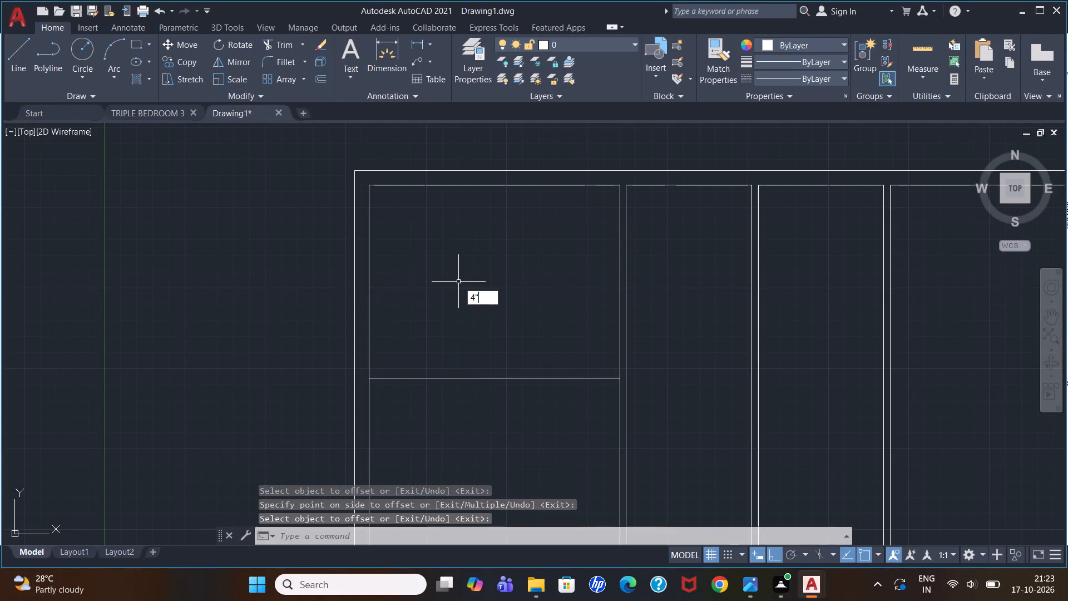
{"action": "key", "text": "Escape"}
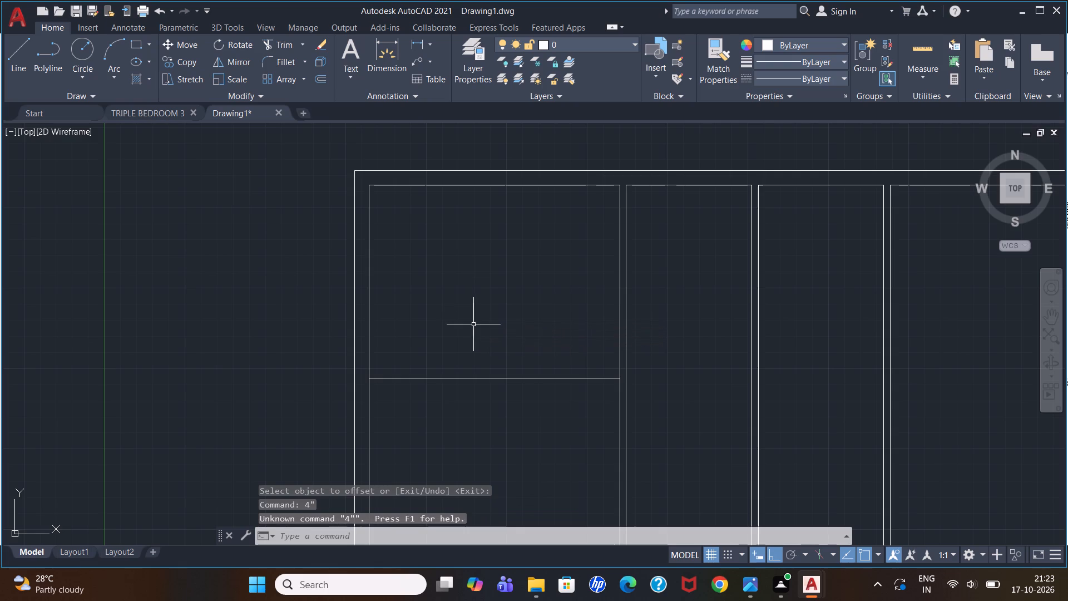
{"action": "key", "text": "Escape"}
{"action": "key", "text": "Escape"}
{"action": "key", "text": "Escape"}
Offset the leftmost room's new horizontal line 4" downward to form a cross wall.
{"action": "key", "text": "o"}
{"action": "key", "text": "Return"}
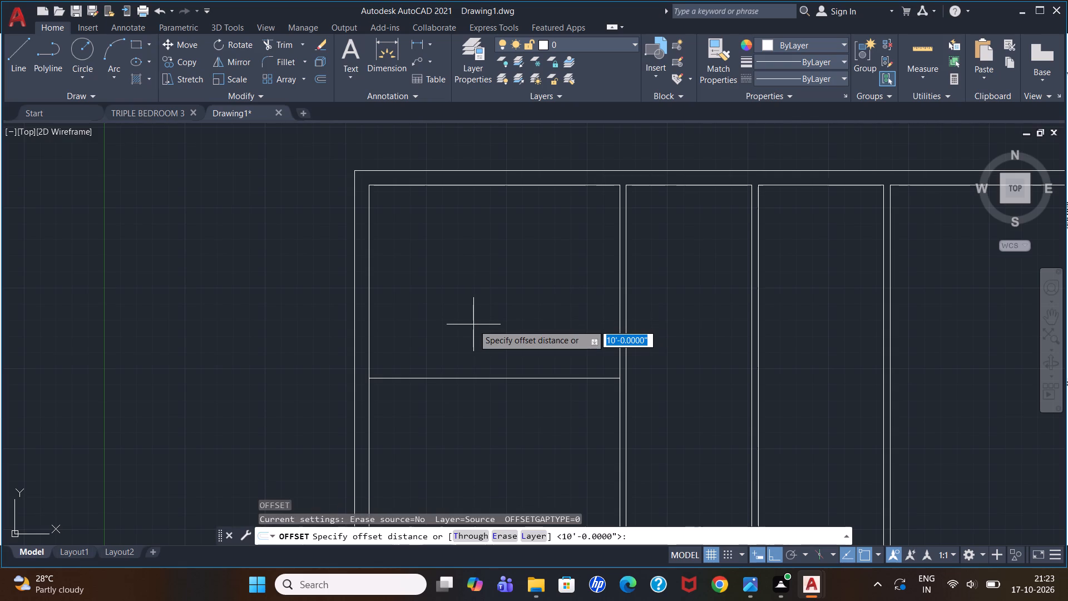
{"action": "type", "text": "4\""}
{"action": "key", "text": "Return"}
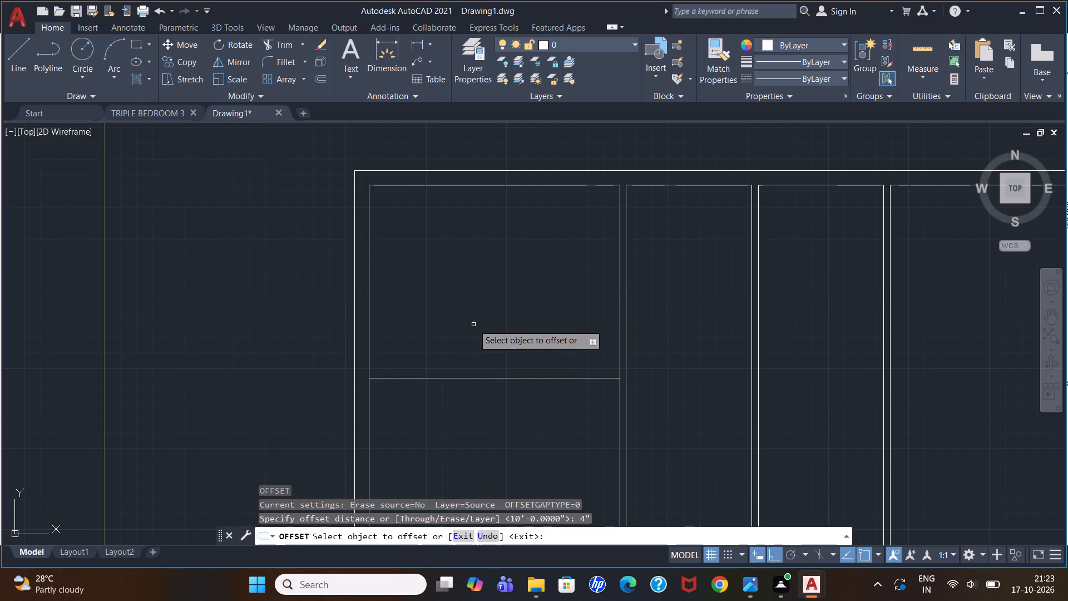
{"action": "left_click", "coordinate": [510, 377]}
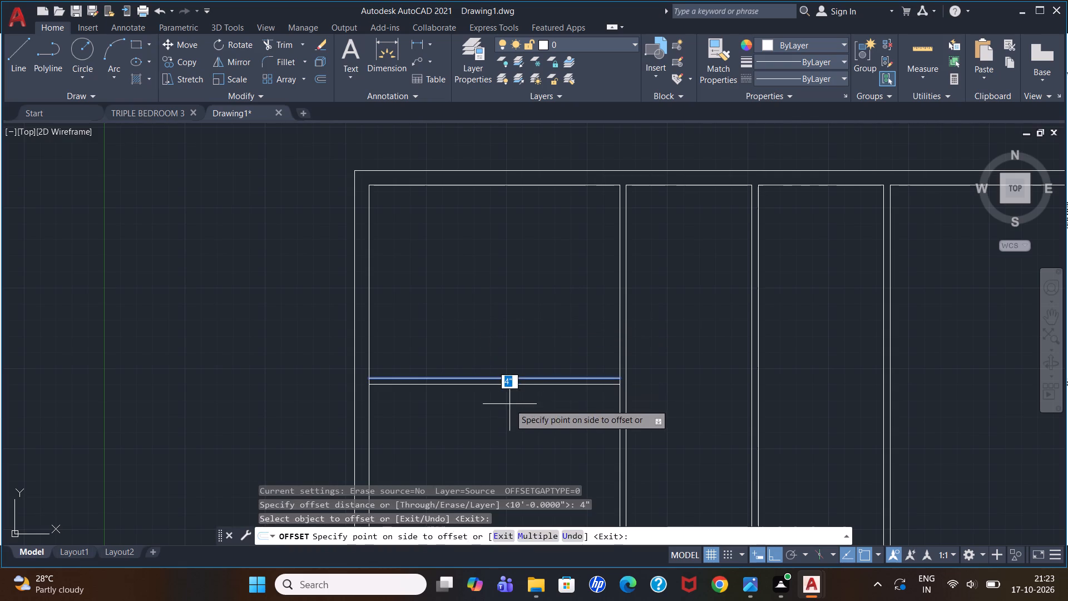
{"action": "left_click", "coordinate": [510, 404]}
{"action": "key", "text": "ctrl+z"}
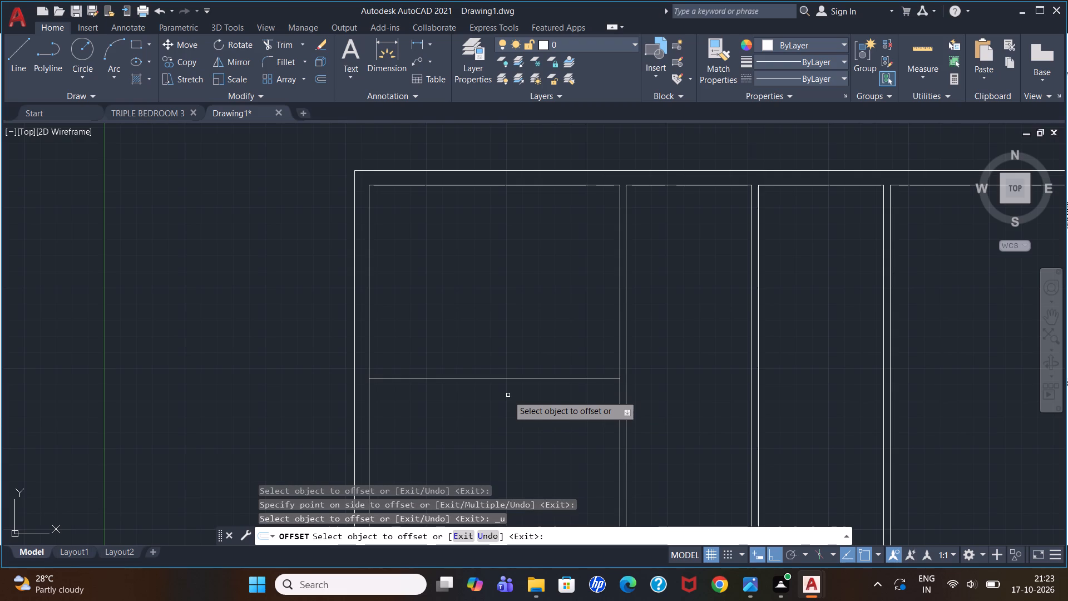
{"action": "left_click", "coordinate": [508, 380]}
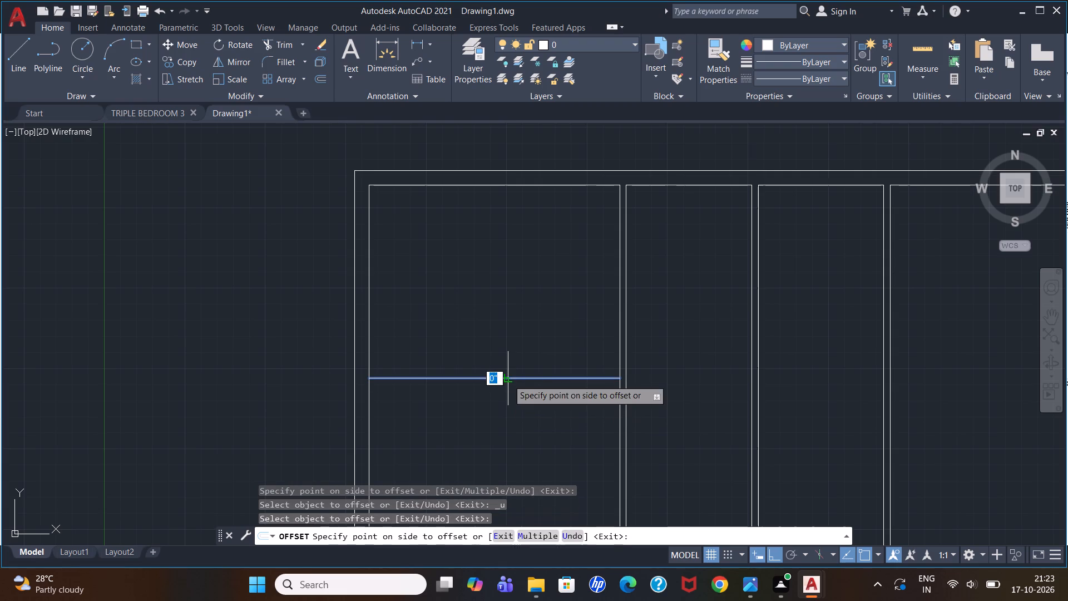
{"action": "left_click", "coordinate": [506, 403]}
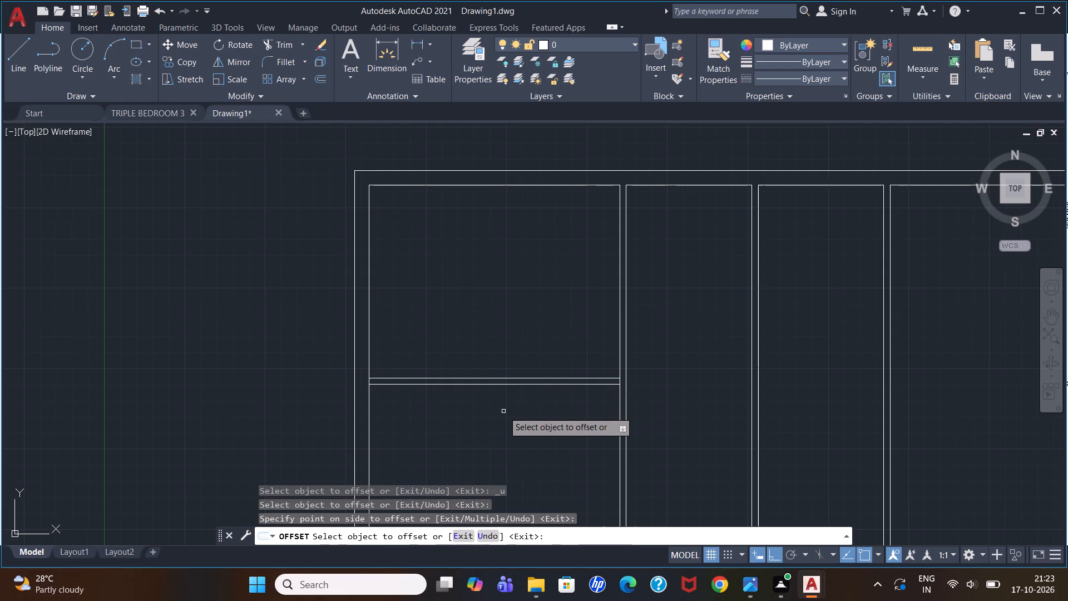
{"action": "key", "text": "Return"}
Offset the top wall's inner line between the first and second partition walls 5' downward.
{"action": "key", "text": "Return"}
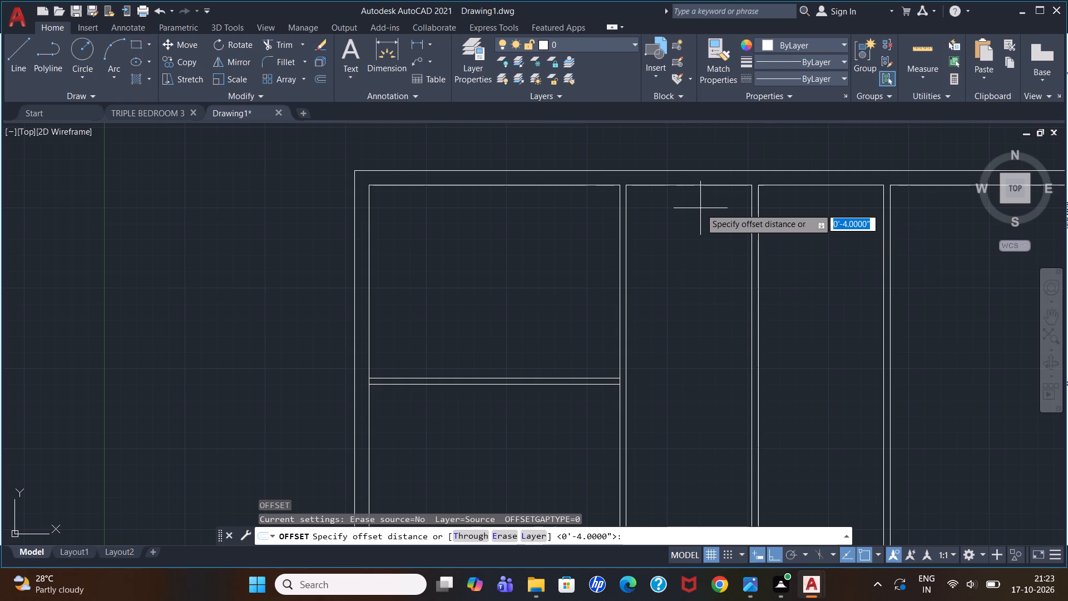
{"action": "type", "text": "5'"}
{"action": "key", "text": "Return"}
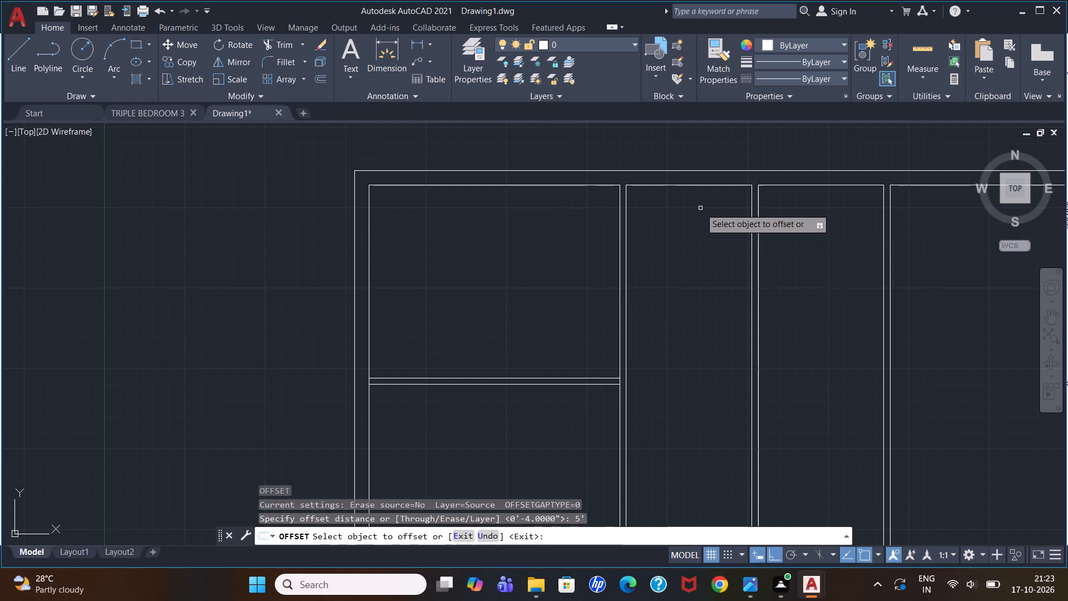
{"action": "left_click", "coordinate": [701, 185]}
{"action": "left_click", "coordinate": [694, 247]}
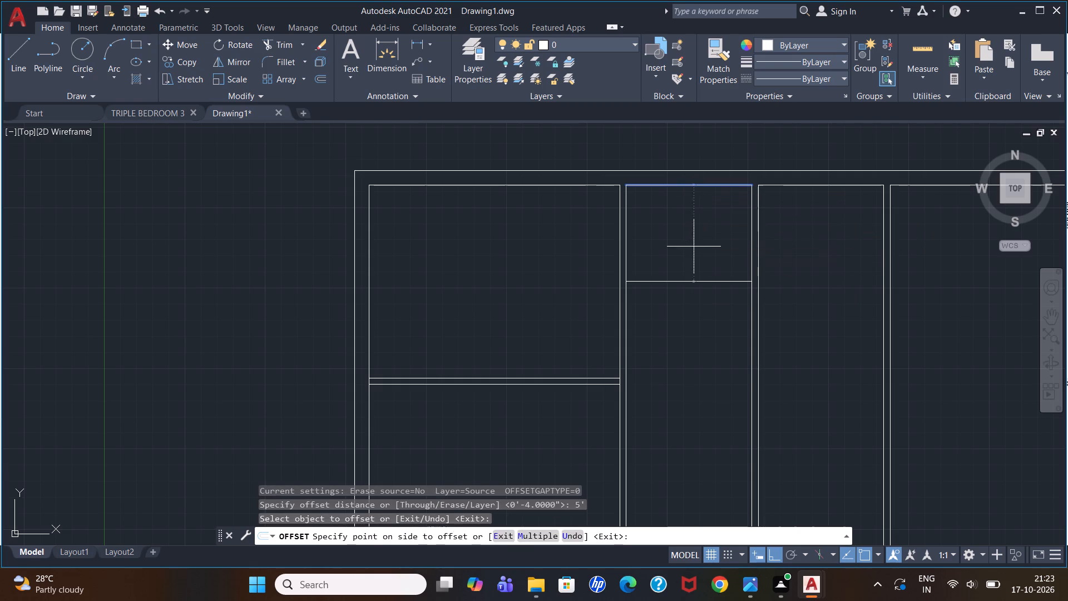
{"action": "key", "text": "Return"}
Offset the new line between the first and second partition walls 4" downward to form a cross wall.
{"action": "key", "text": "Return"}
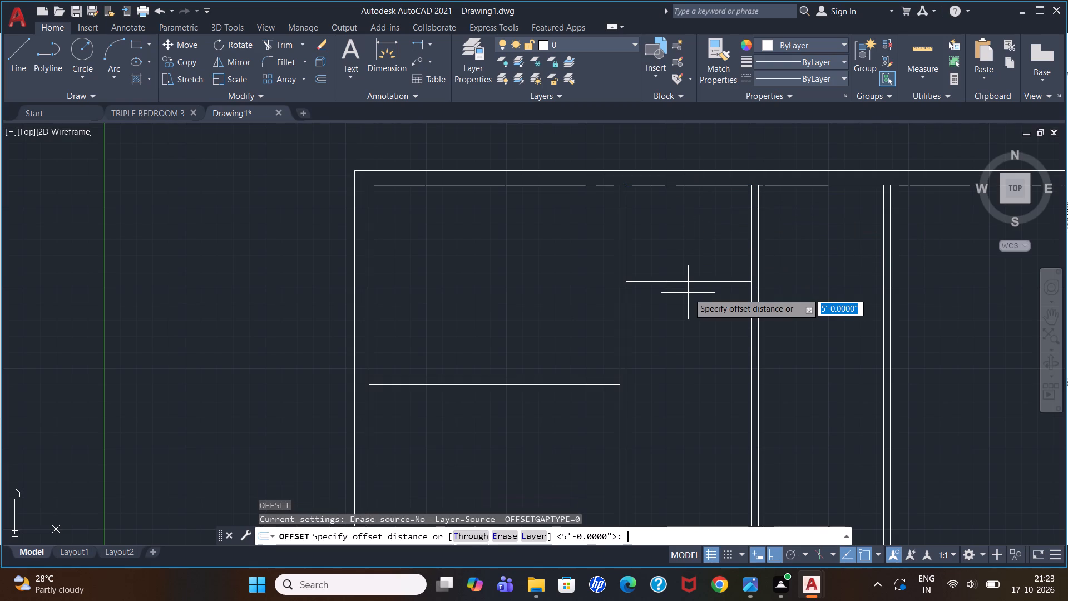
{"action": "type", "text": "4\""}
{"action": "key", "text": "Return"}
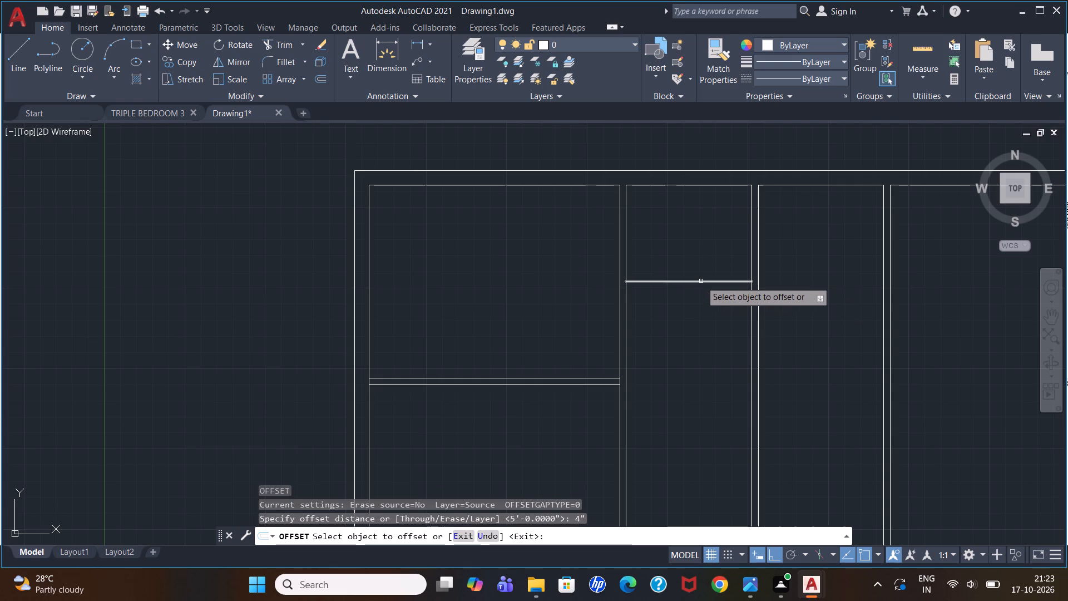
{"action": "left_click", "coordinate": [701, 281]}
{"action": "left_click", "coordinate": [705, 314]}
{"action": "key", "text": "Return"}
Offset the top wall's inner line between the second and third partition walls 7'8" downward.
{"action": "key", "text": "Return"}
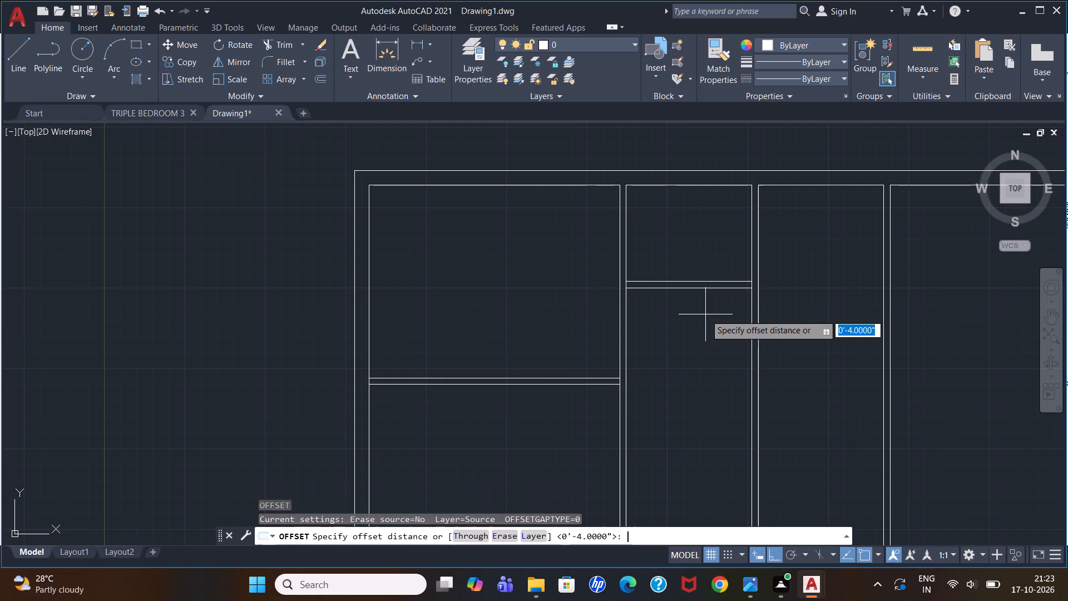
{"action": "type", "text": "7'8\""}
{"action": "key", "text": "Return"}
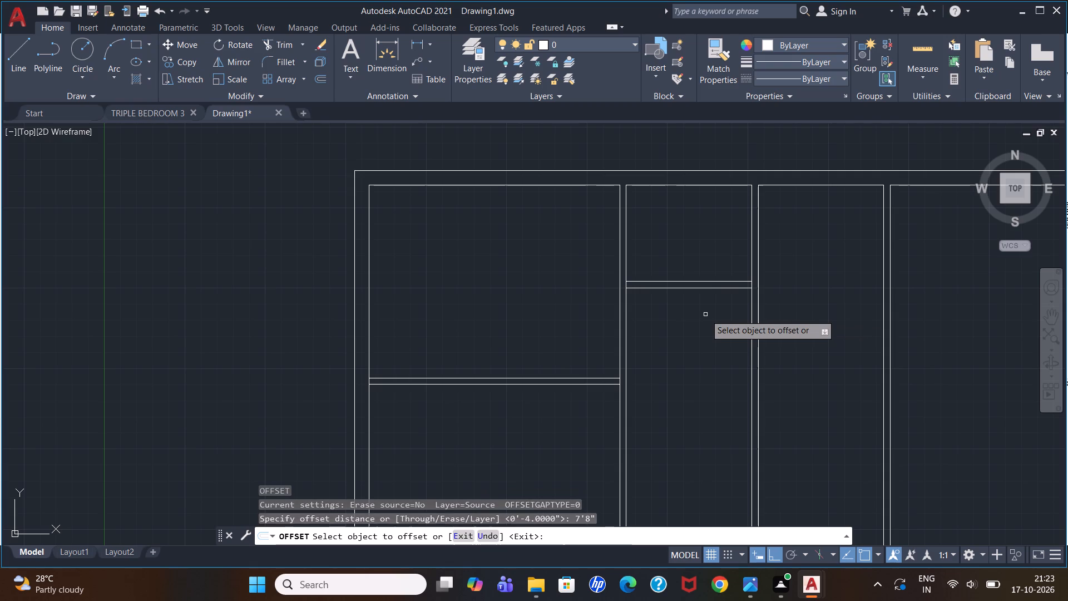
{"action": "left_click", "coordinate": [832, 185]}
{"action": "left_click", "coordinate": [839, 242]}
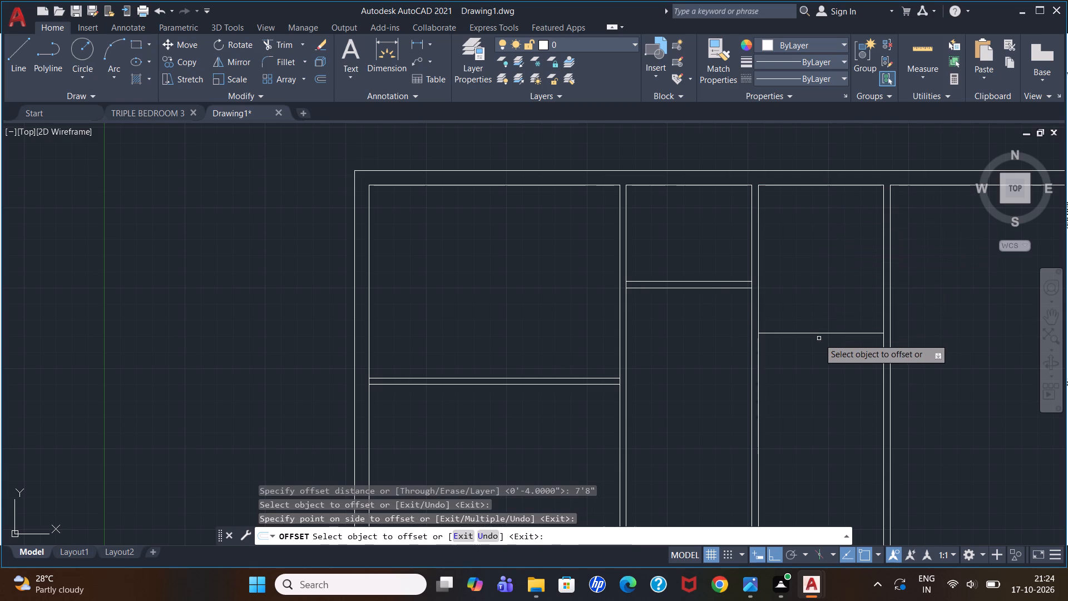
{"action": "key", "text": "Return"}
Offset the new line between the second and third partition walls 4" downward to form a cross wall.
{"action": "key", "text": "Return"}
{"action": "type", "text": "4\""}
{"action": "key", "text": "Return"}
{"action": "left_click", "coordinate": [818, 332]}
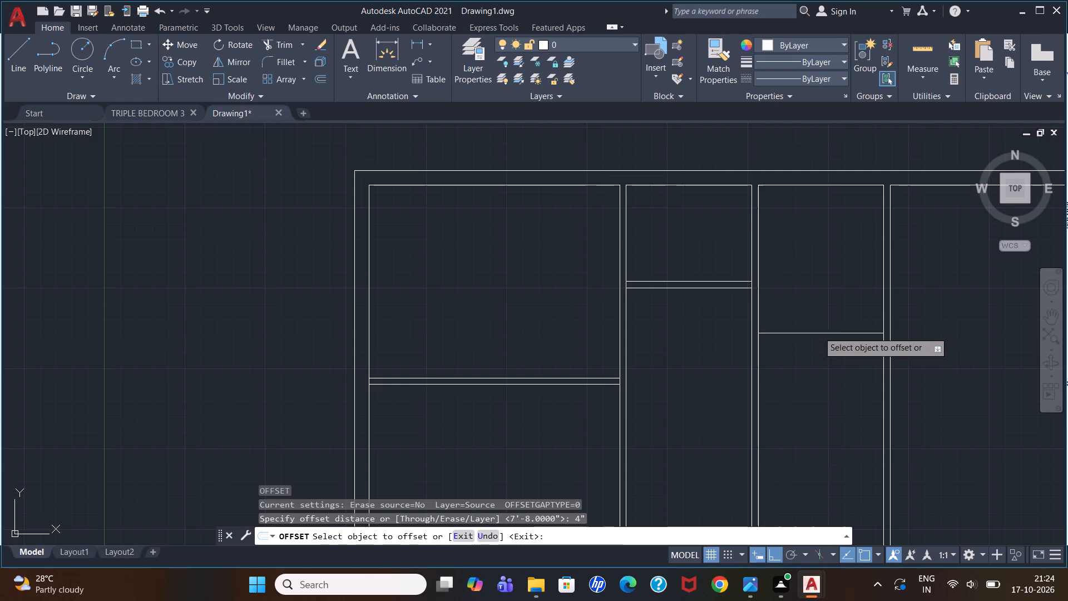
{"action": "left_click", "coordinate": [820, 378]}
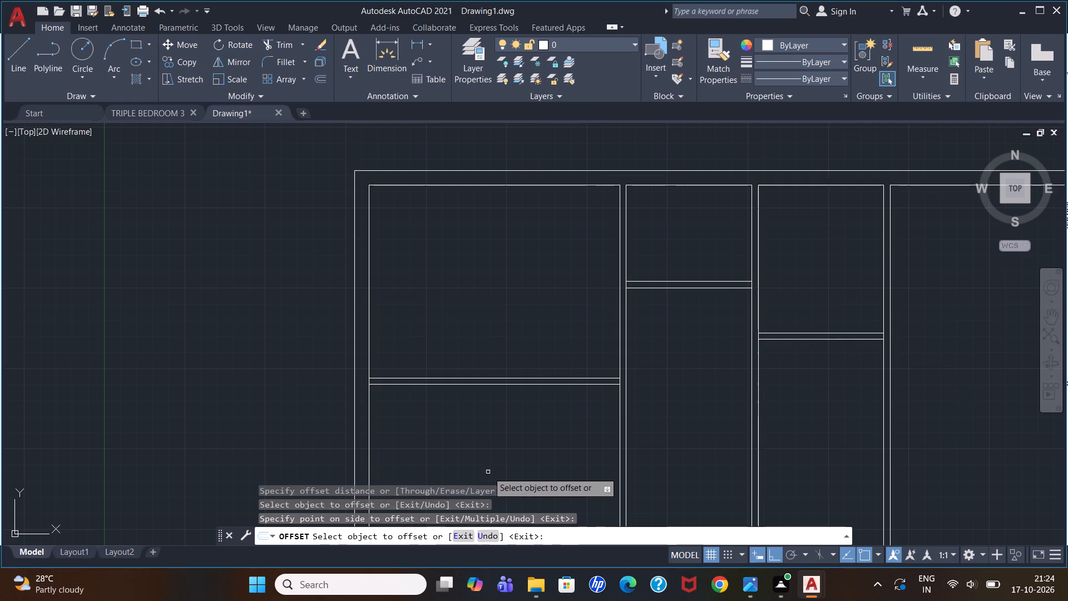
{"action": "scroll", "coordinate": [491, 481], "scroll_direction": "down", "scroll_amount": 1}
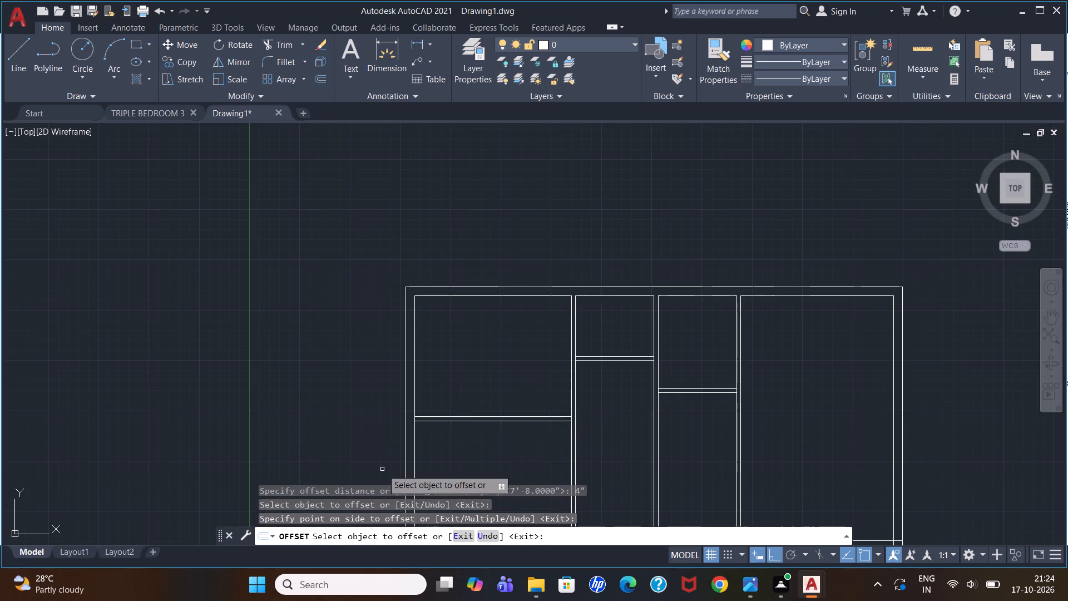
{"action": "scroll", "coordinate": [765, 316], "scroll_direction": "up", "scroll_amount": 1}
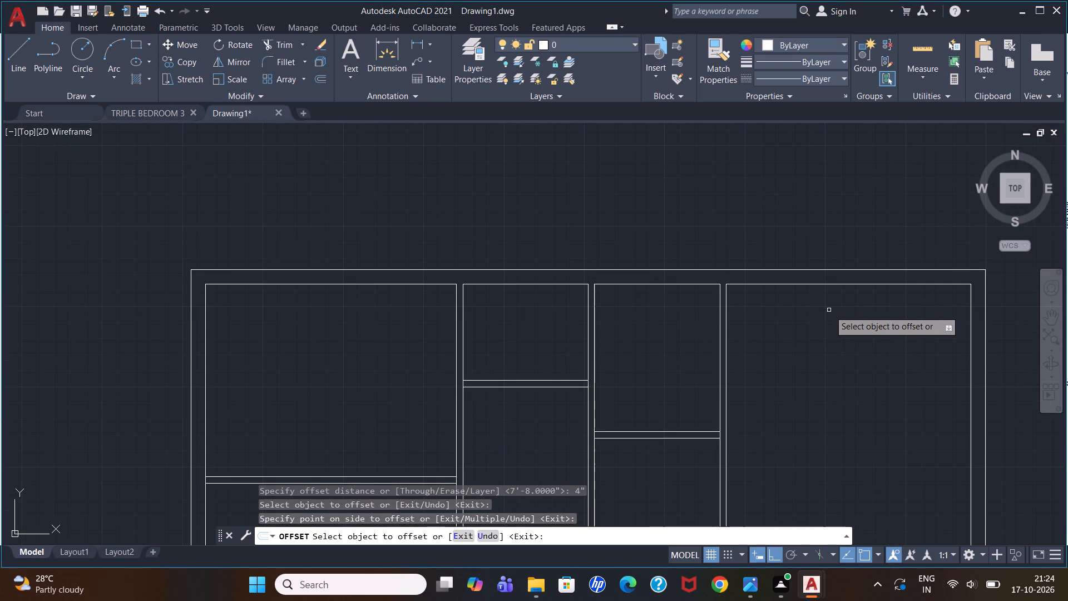
{"action": "key", "text": "Return"}
Offset the top wall's inner line in the rightmost room 12'7" downward.
{"action": "key", "text": "Return"}
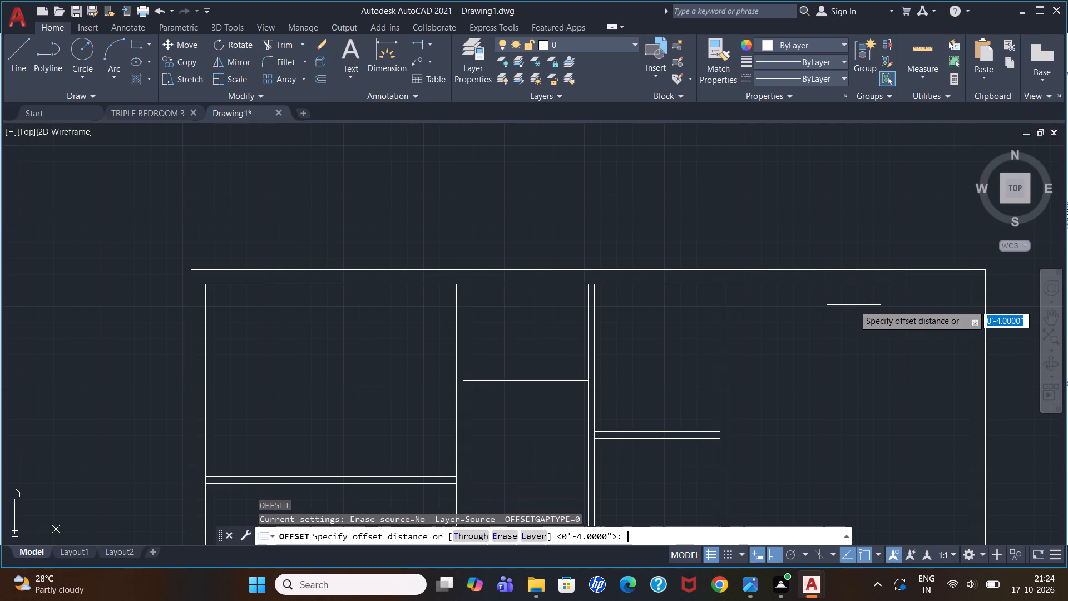
{"action": "type", "text": "12'7\""}
{"action": "key", "text": "Return"}
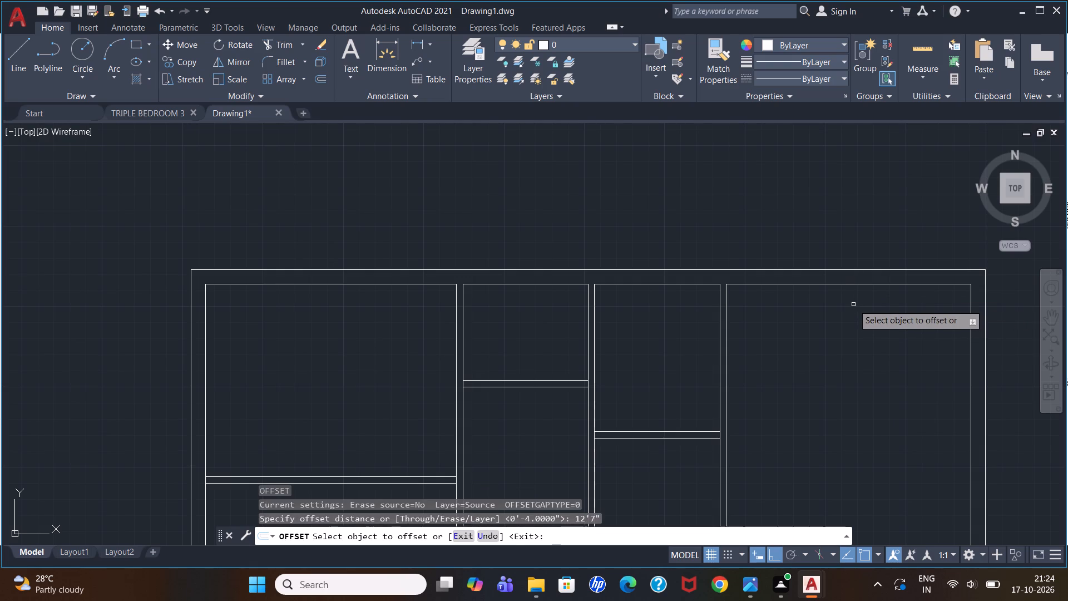
{"action": "left_click", "coordinate": [874, 284]}
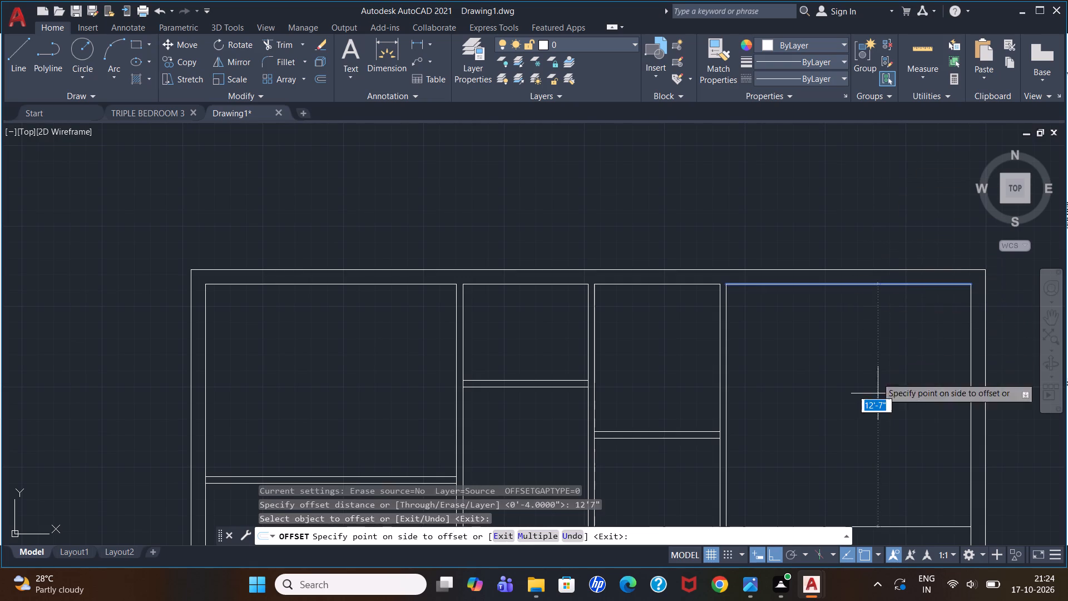
{"action": "left_click", "coordinate": [877, 433]}
{"action": "key", "text": "Return"}
Offset the rightmost room's new horizontal line 4" downward to form a cross wall.
{"action": "key", "text": "Return"}
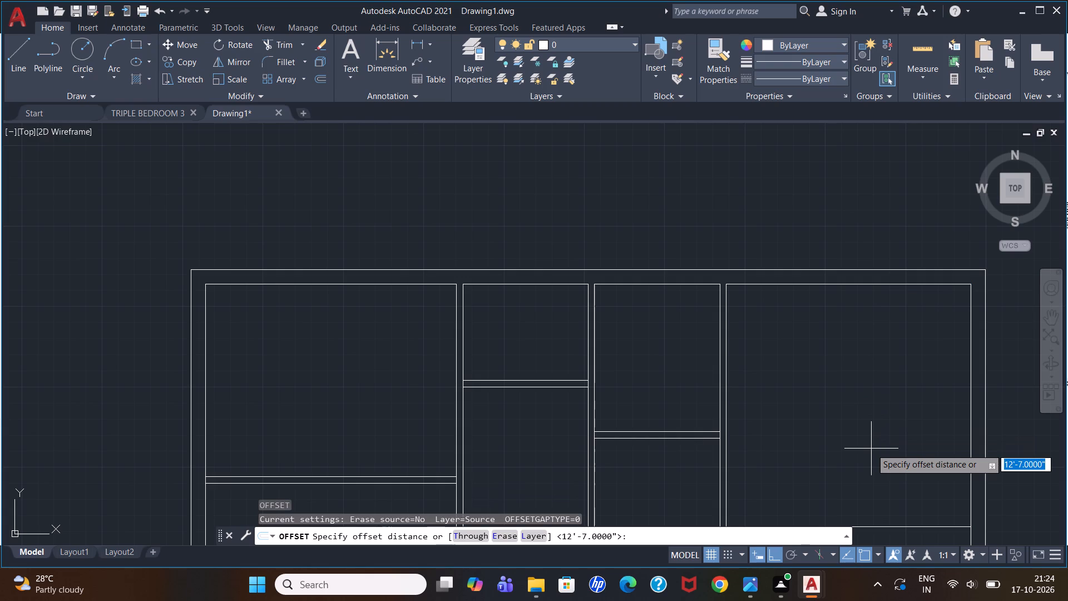
{"action": "type", "text": "4\""}
{"action": "key", "text": "Return"}
{"action": "scroll", "coordinate": [853, 448], "scroll_direction": "down", "scroll_amount": 1}
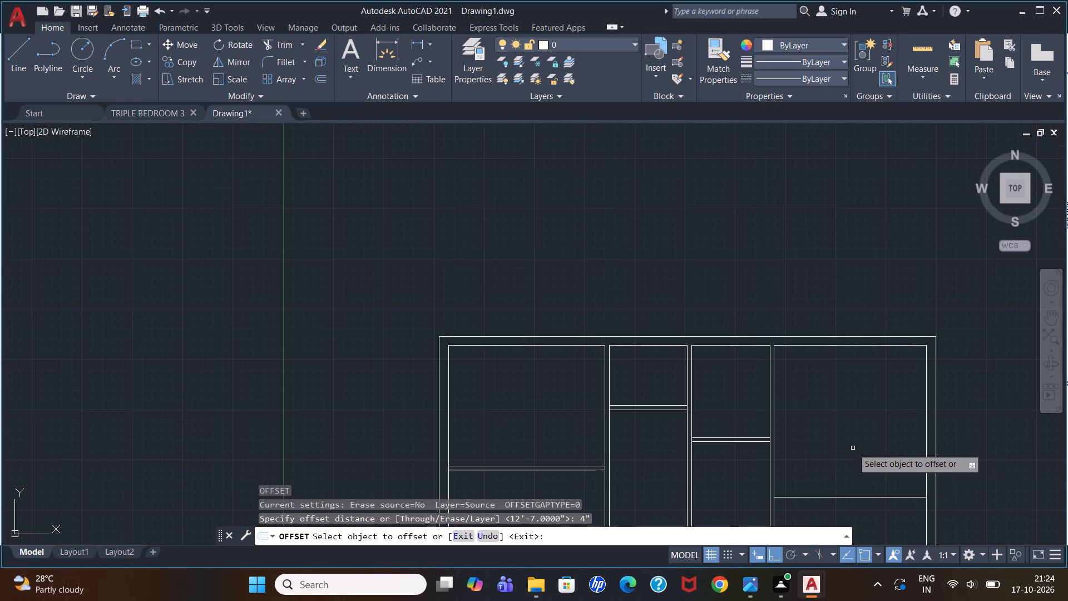
{"action": "left_click", "coordinate": [845, 498]}
{"action": "left_click", "coordinate": [845, 515]}
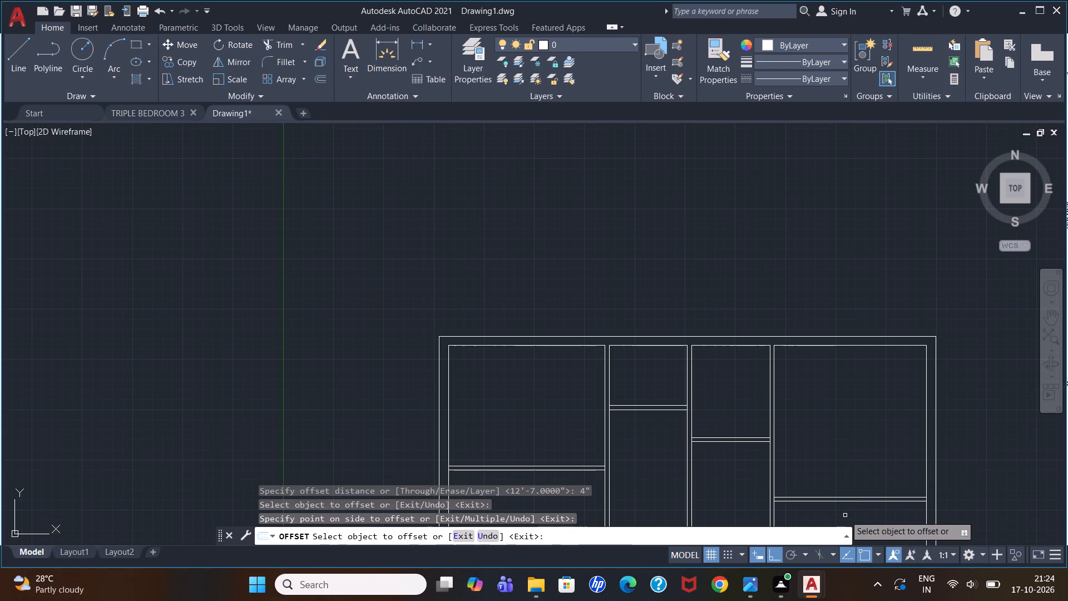
{"action": "key", "text": "ctrl+z"}
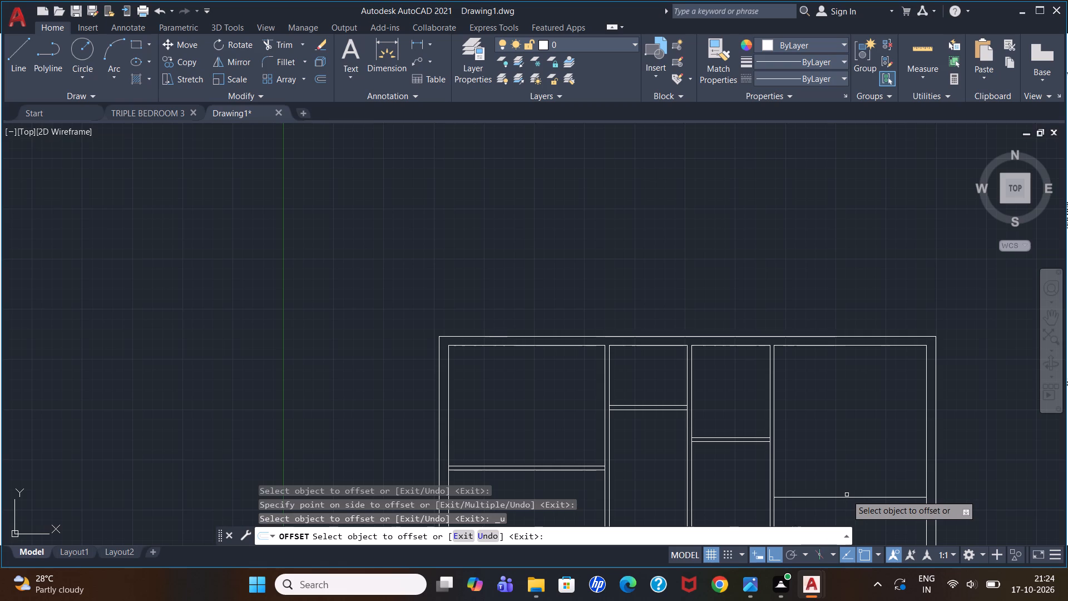
{"action": "left_click", "coordinate": [852, 497]}
{"action": "left_click", "coordinate": [852, 520]}
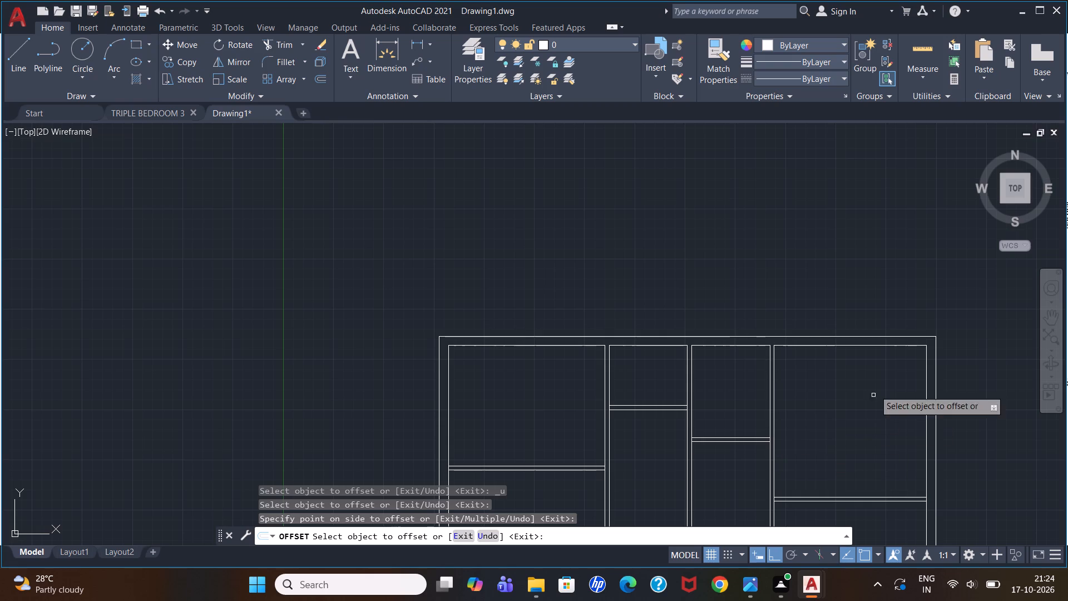
{"action": "scroll", "coordinate": [621, 233], "scroll_direction": "down", "scroll_amount": 2}
{"action": "key", "text": "Escape"}
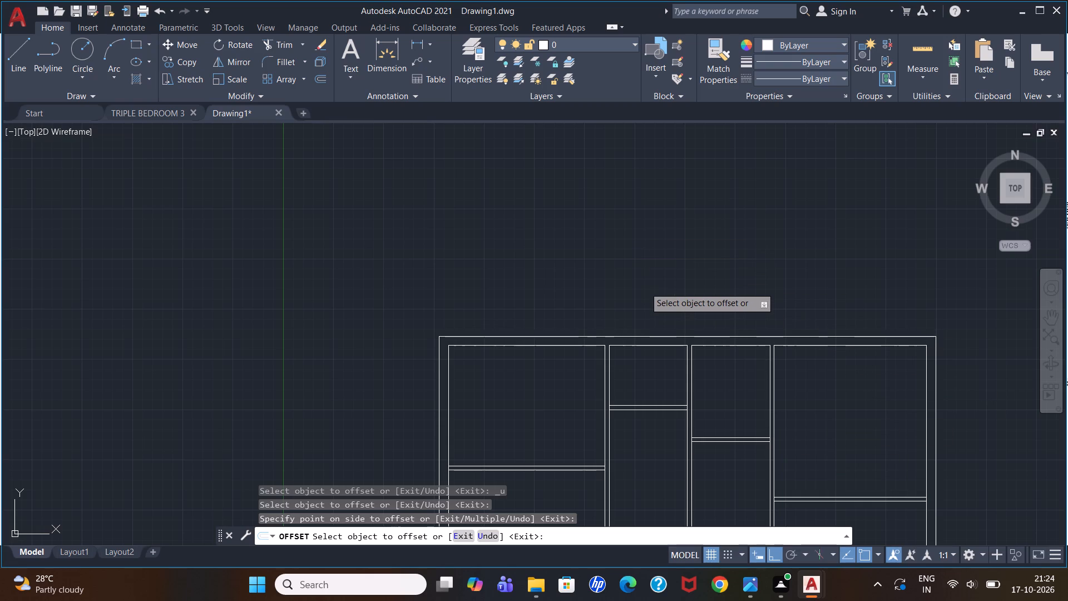
{"action": "key", "text": "Escape"}
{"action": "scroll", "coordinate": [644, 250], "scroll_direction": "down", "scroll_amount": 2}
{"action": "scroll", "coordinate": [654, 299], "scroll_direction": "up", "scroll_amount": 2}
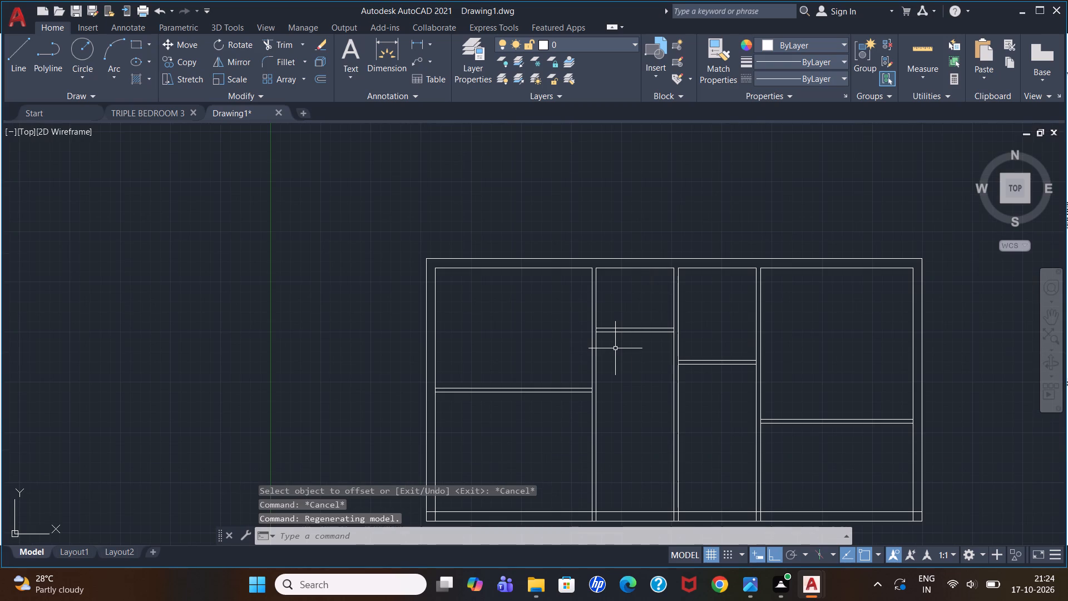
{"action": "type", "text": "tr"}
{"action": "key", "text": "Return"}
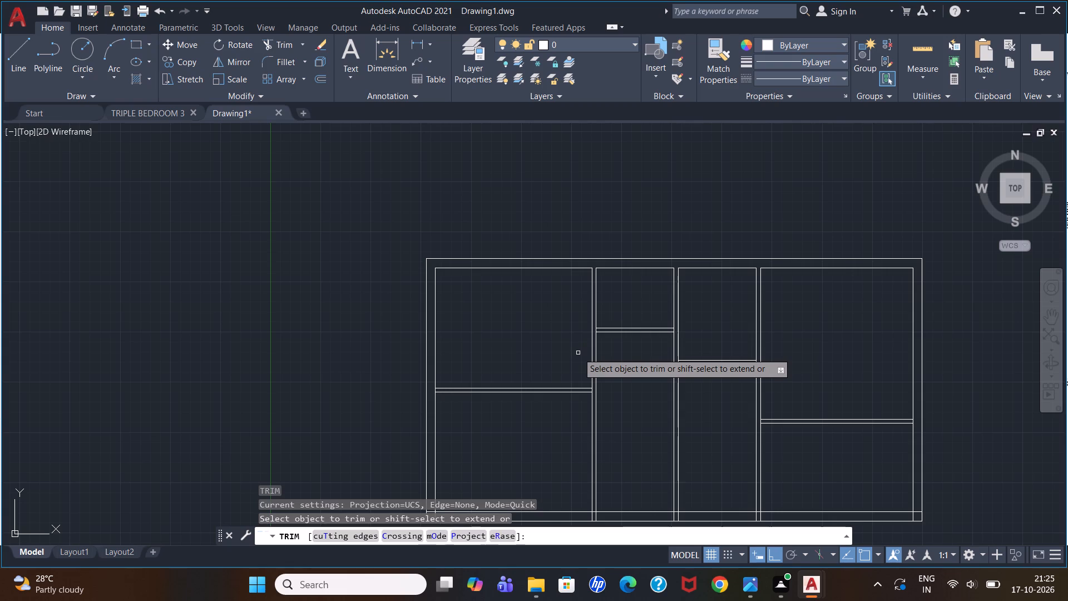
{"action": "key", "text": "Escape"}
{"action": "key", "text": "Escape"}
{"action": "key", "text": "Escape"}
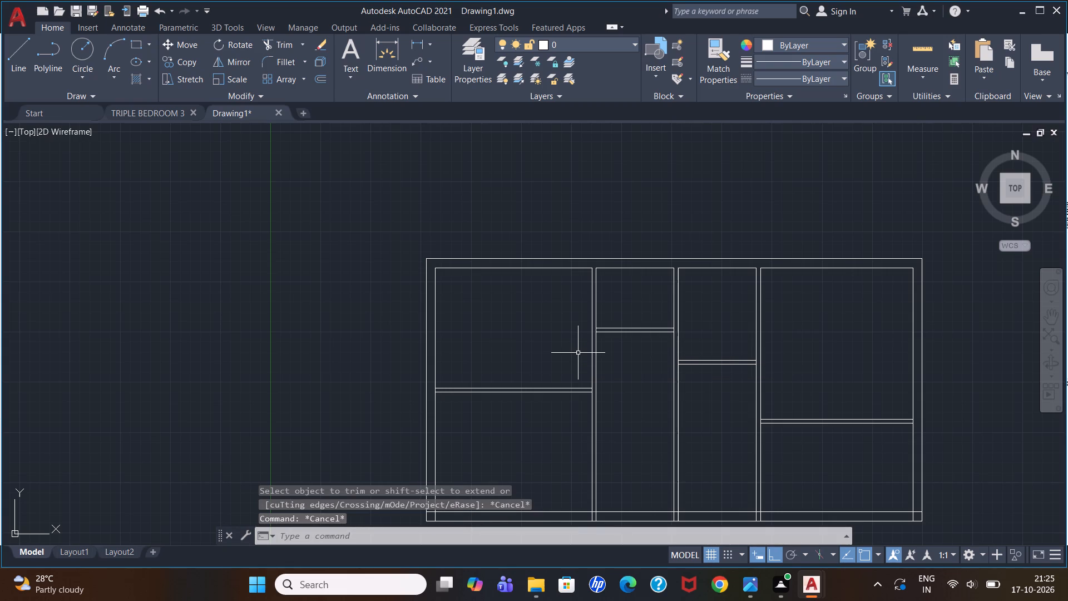
Measure the leftmost lower room's depth from the cross wall's underside to the bottom wall's inner line.
{"action": "left_click", "coordinate": [415, 37]}
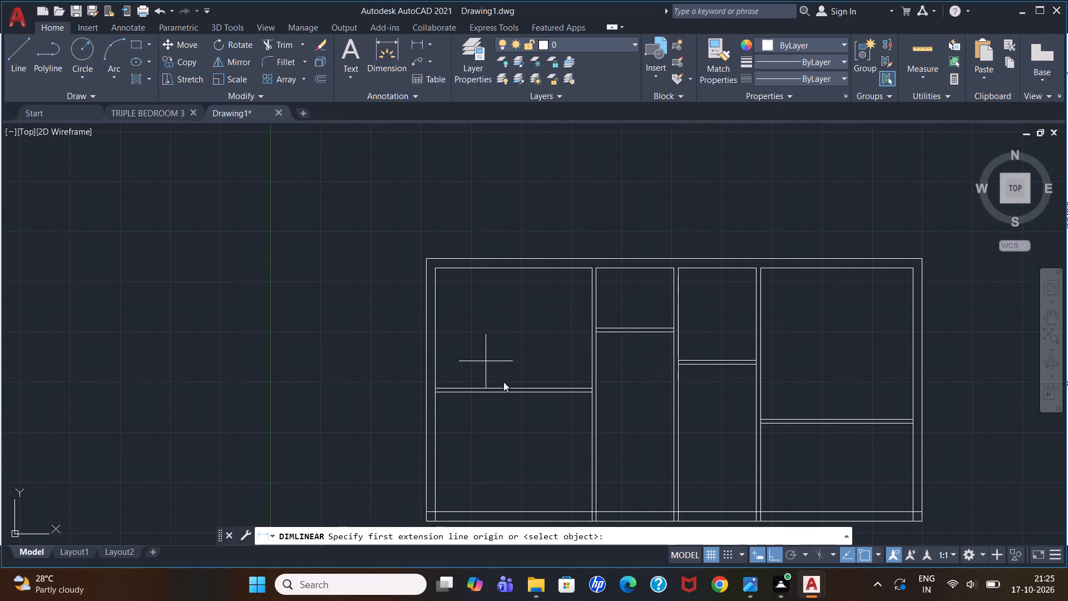
{"action": "scroll", "coordinate": [508, 385], "scroll_direction": "up", "scroll_amount": 2}
{"action": "scroll", "coordinate": [508, 385], "scroll_direction": "down", "scroll_amount": 3}
{"action": "scroll", "coordinate": [545, 456], "scroll_direction": "up", "scroll_amount": 2}
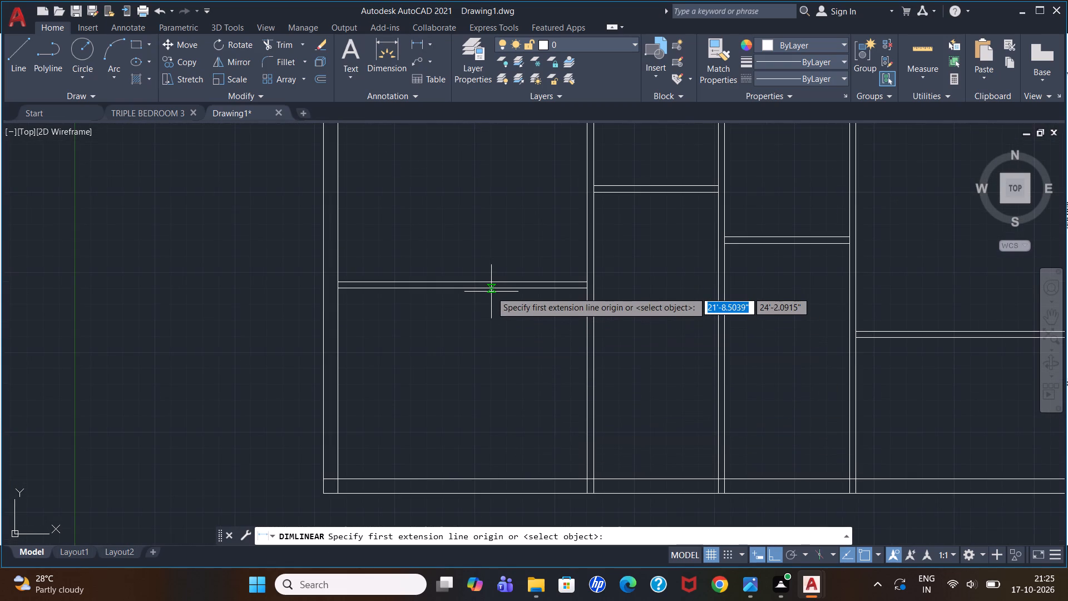
{"action": "left_click", "coordinate": [491, 287]}
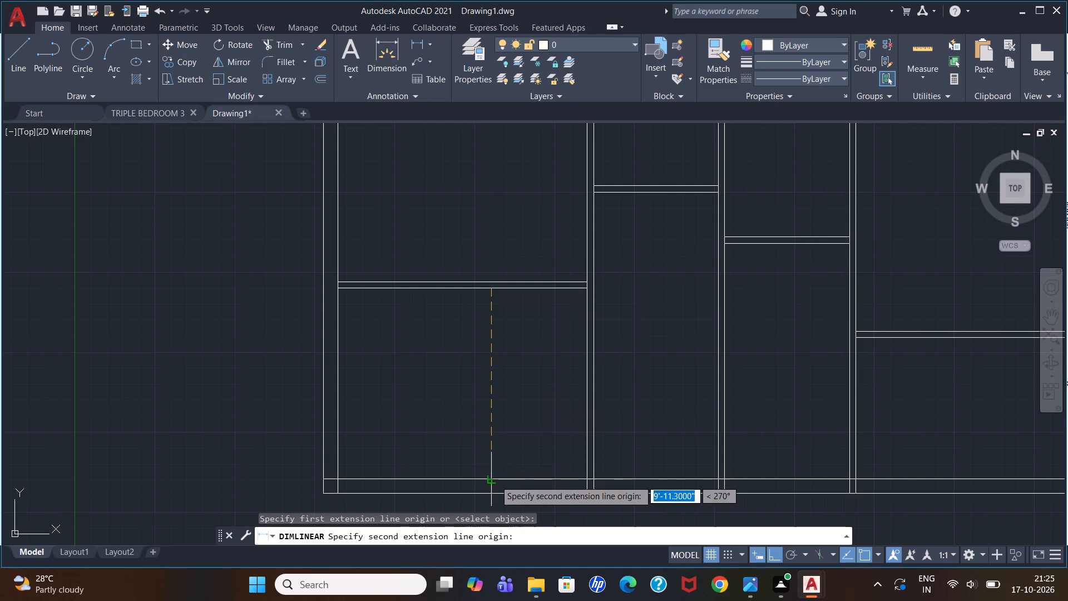
{"action": "left_click", "coordinate": [495, 480]}
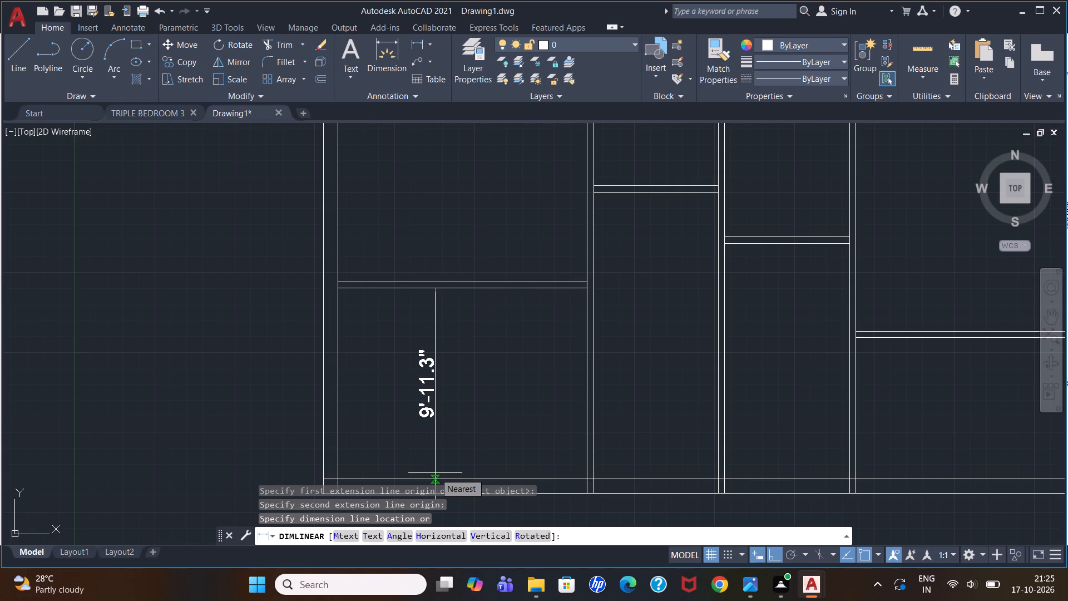
{"action": "key", "text": "Escape"}
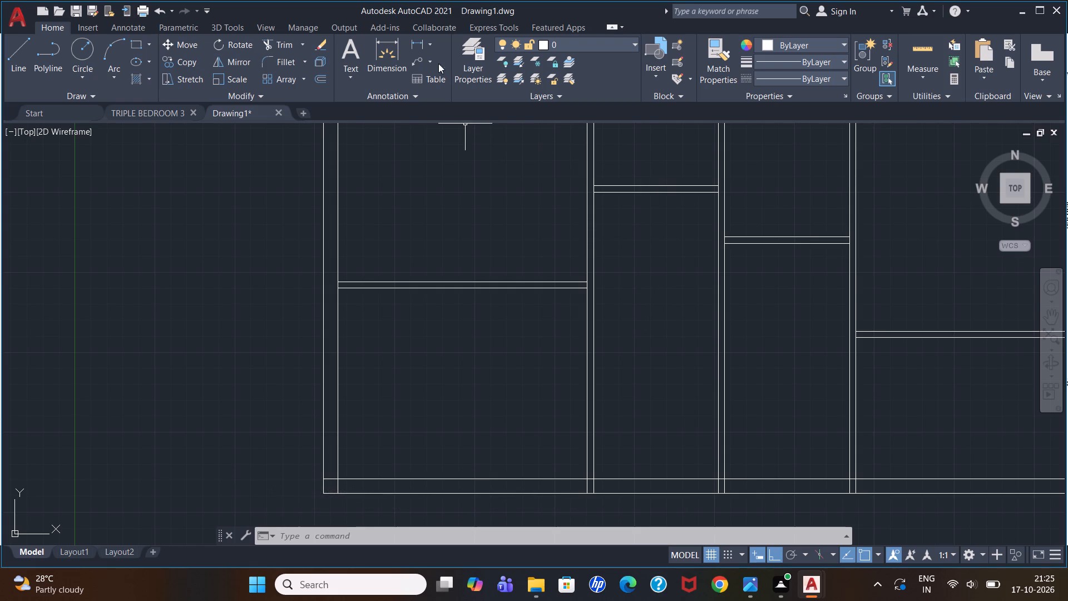
Measure the depth between the first and second partitions, from the cross wall's underside to the bottom wall's inner line.
{"action": "left_click", "coordinate": [418, 42]}
{"action": "left_click", "coordinate": [653, 196]}
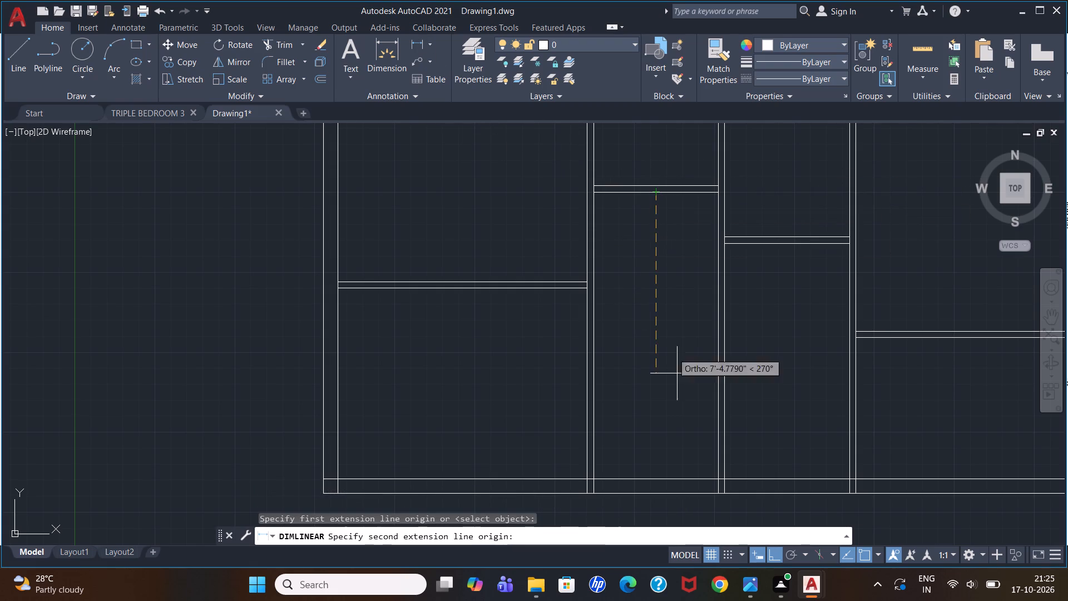
{"action": "left_click", "coordinate": [656, 477]}
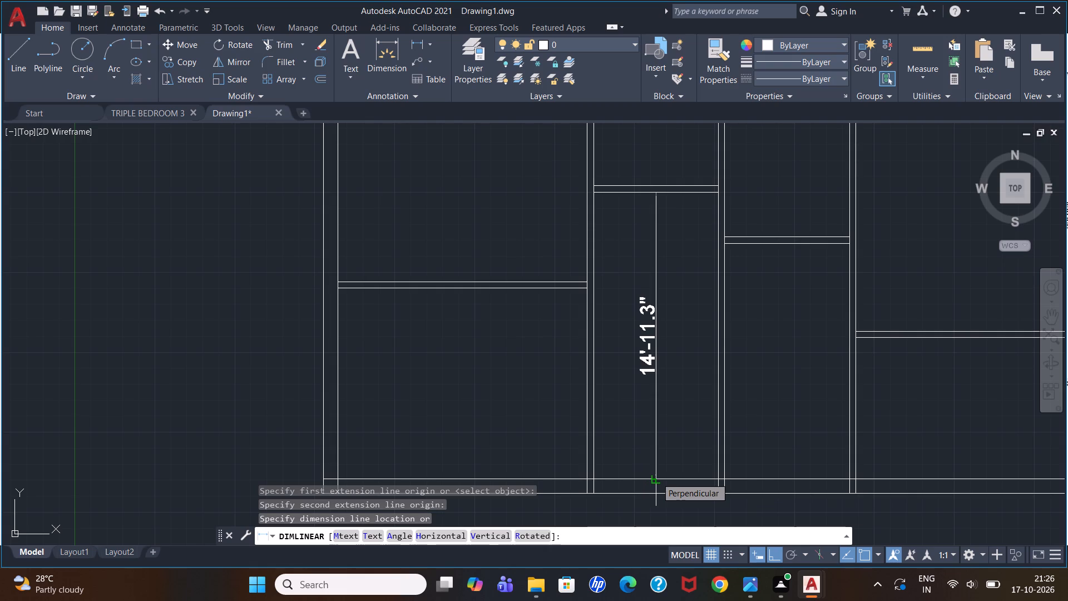
{"action": "key", "text": "Escape"}
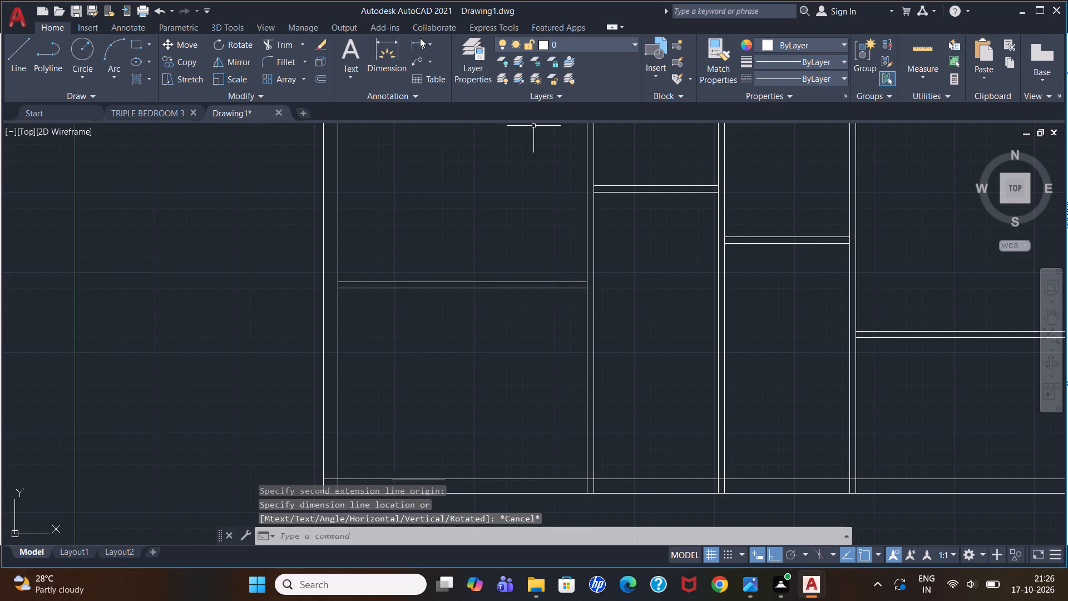
Measure the depth between the second and third partitions, from the cross wall's underside to the bottom wall's inner line.
{"action": "left_click", "coordinate": [420, 46]}
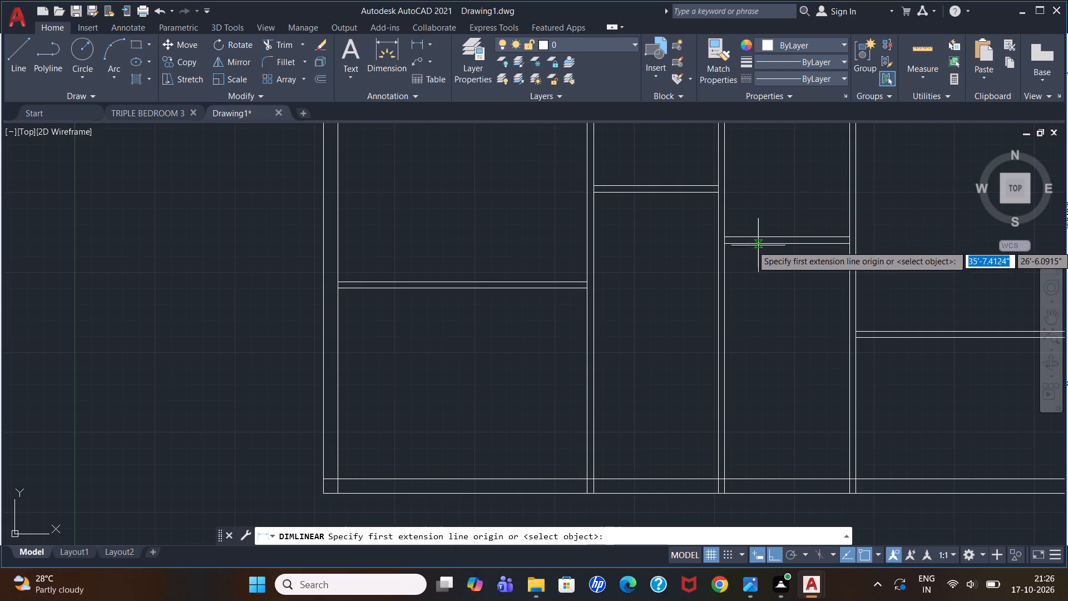
{"action": "left_click", "coordinate": [758, 243]}
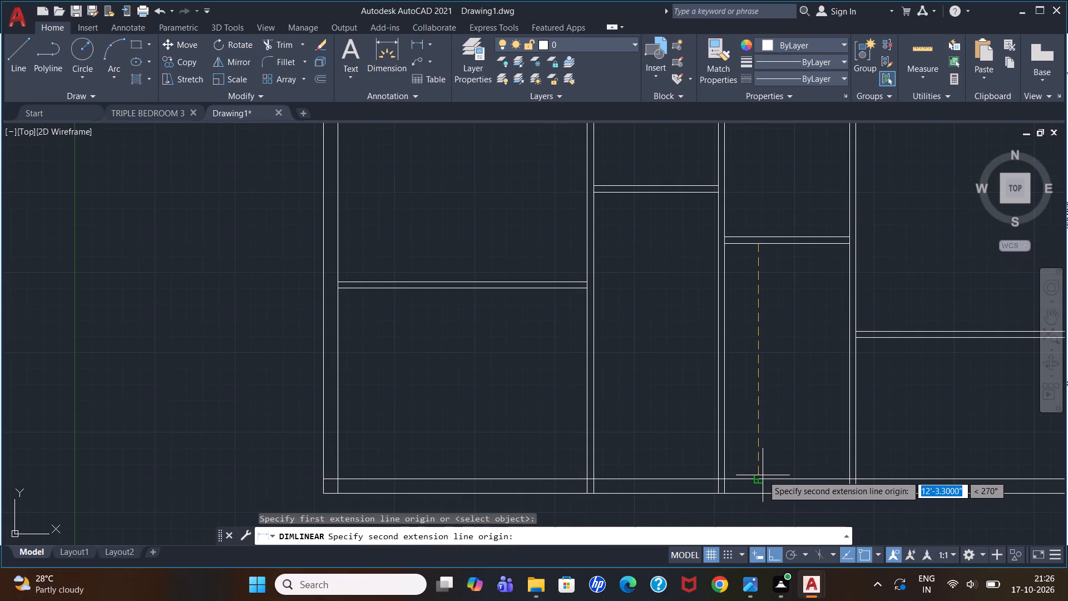
{"action": "left_click", "coordinate": [758, 480]}
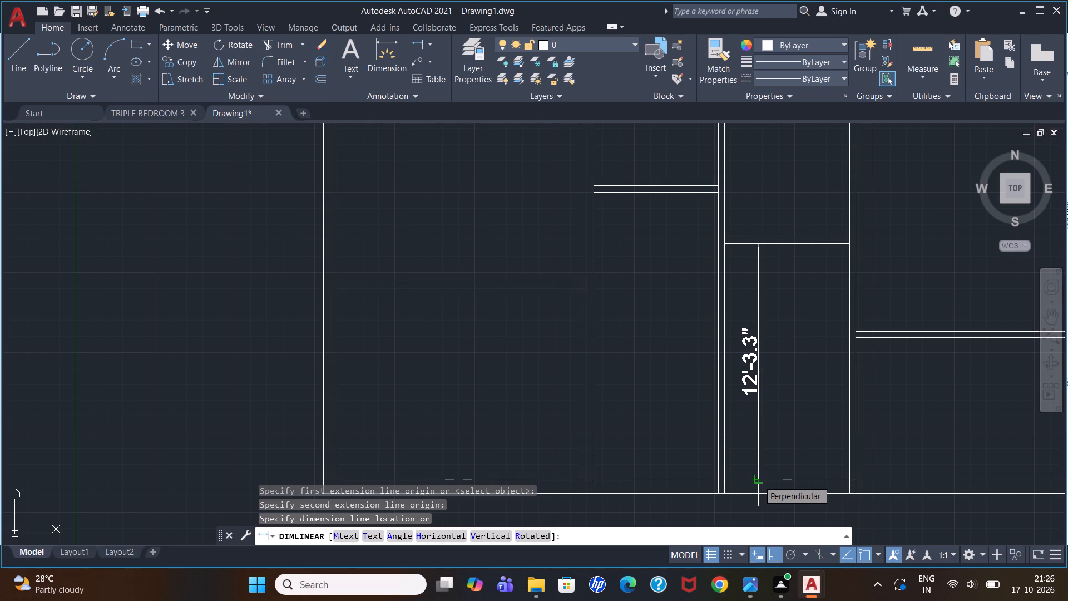
{"action": "key", "text": "Escape"}
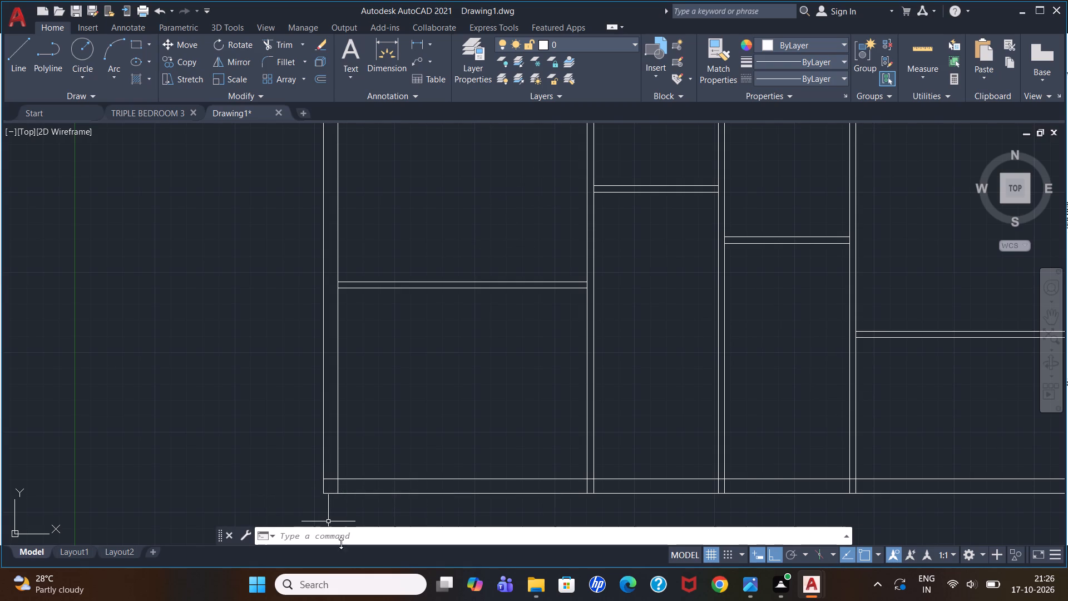
Trim both lines of the second partition wall between the cross walls and the bottom wall's inner line.
{"action": "type", "text": "tr"}
{"action": "key", "text": "Return"}
{"action": "left_click", "coordinate": [661, 366]}
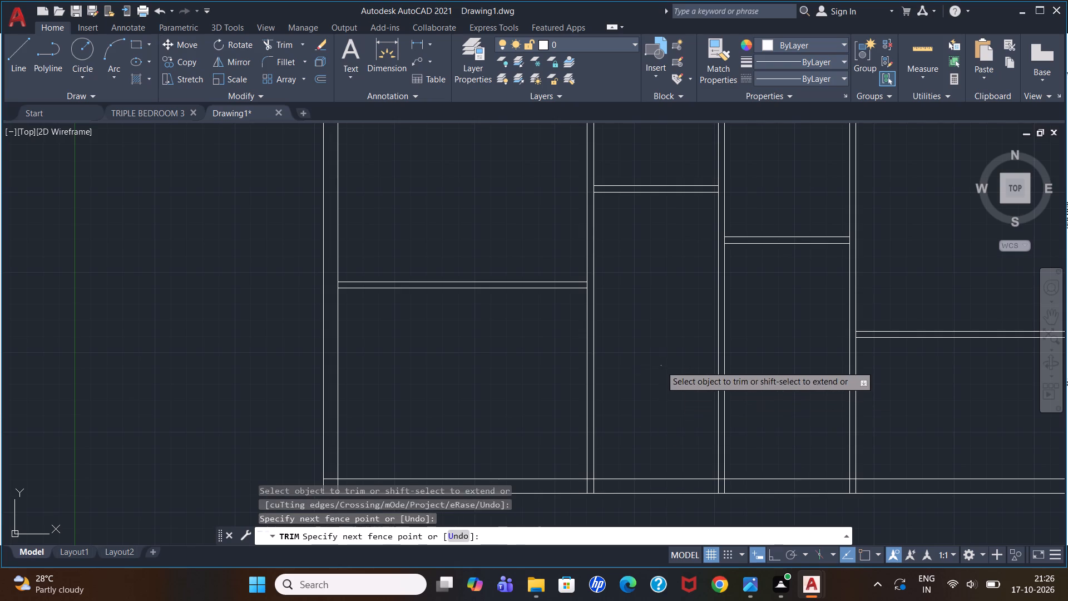
{"action": "left_click", "coordinate": [750, 376]}
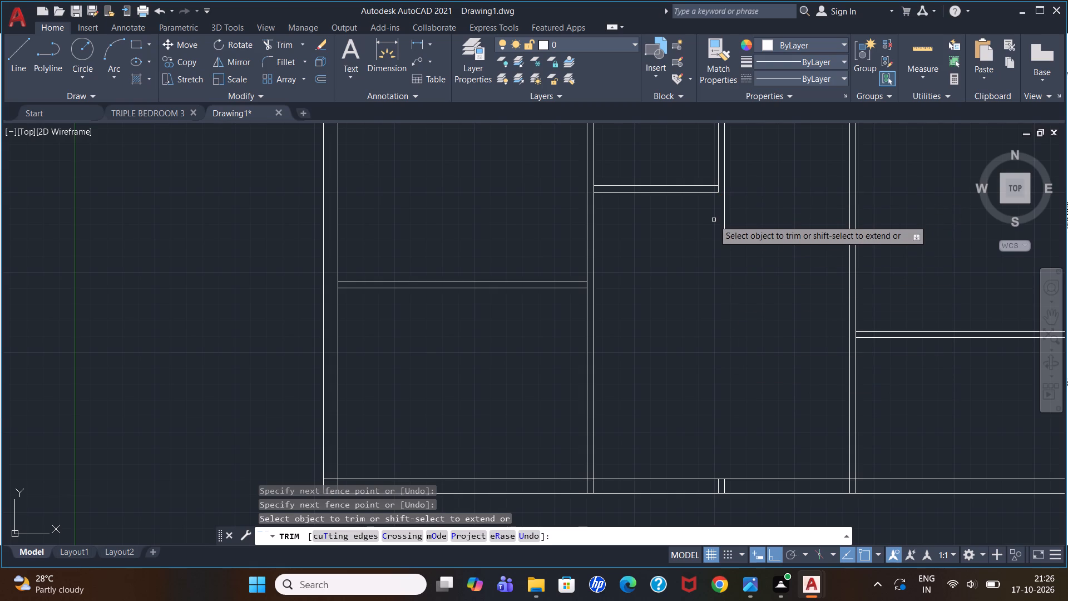
Measure the leftmost lower room's depth from the cross wall's underside to the bottom wall's inner line.
{"action": "key", "text": "Escape"}
{"action": "key", "text": "Escape"}
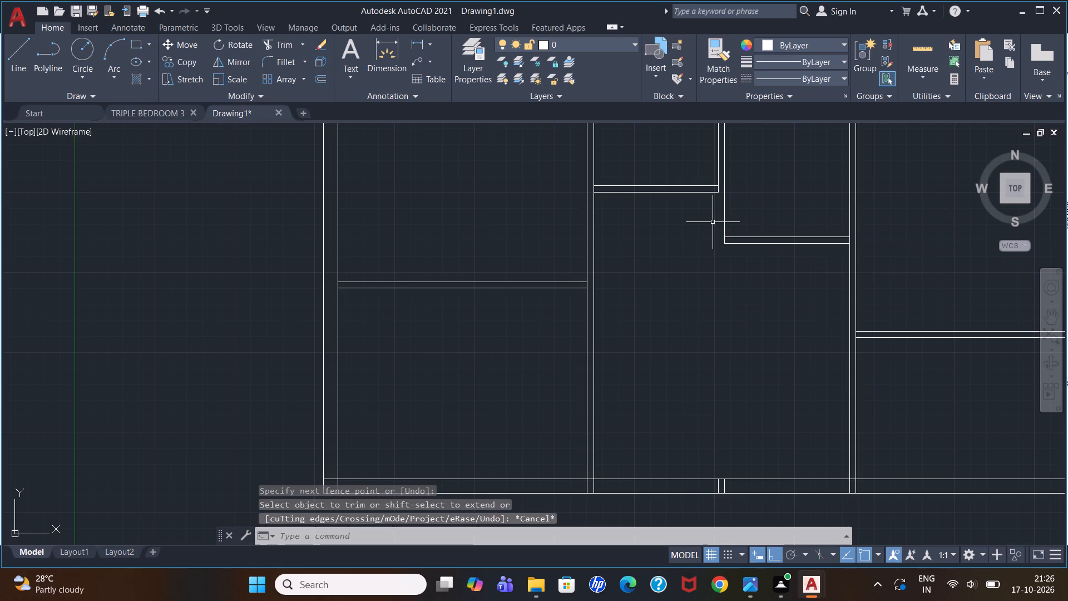
{"action": "key", "text": "Escape"}
{"action": "key", "text": "Escape"}
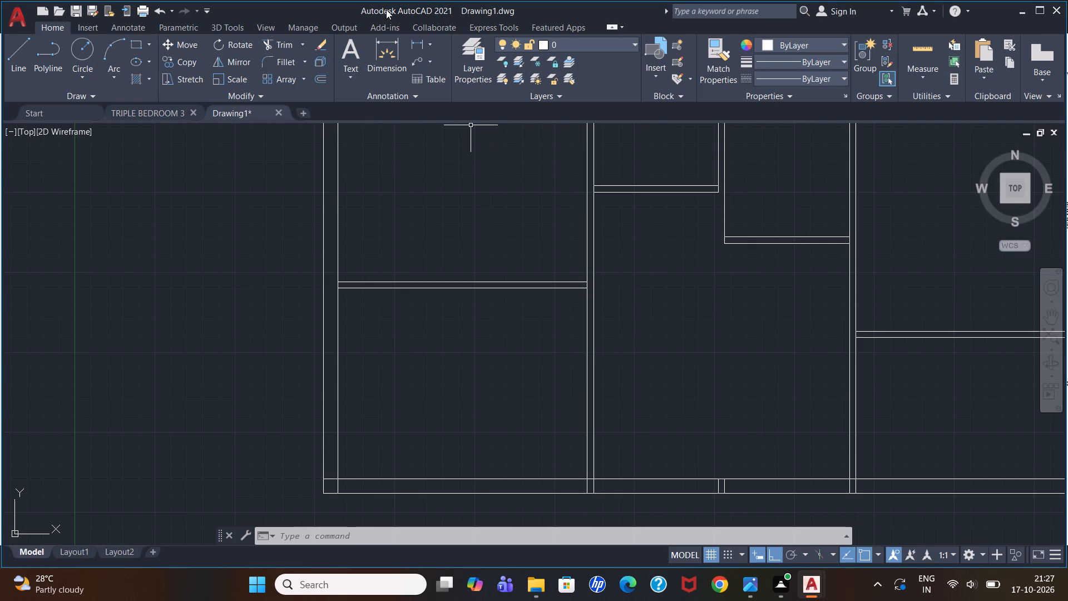
{"action": "left_click", "coordinate": [417, 42]}
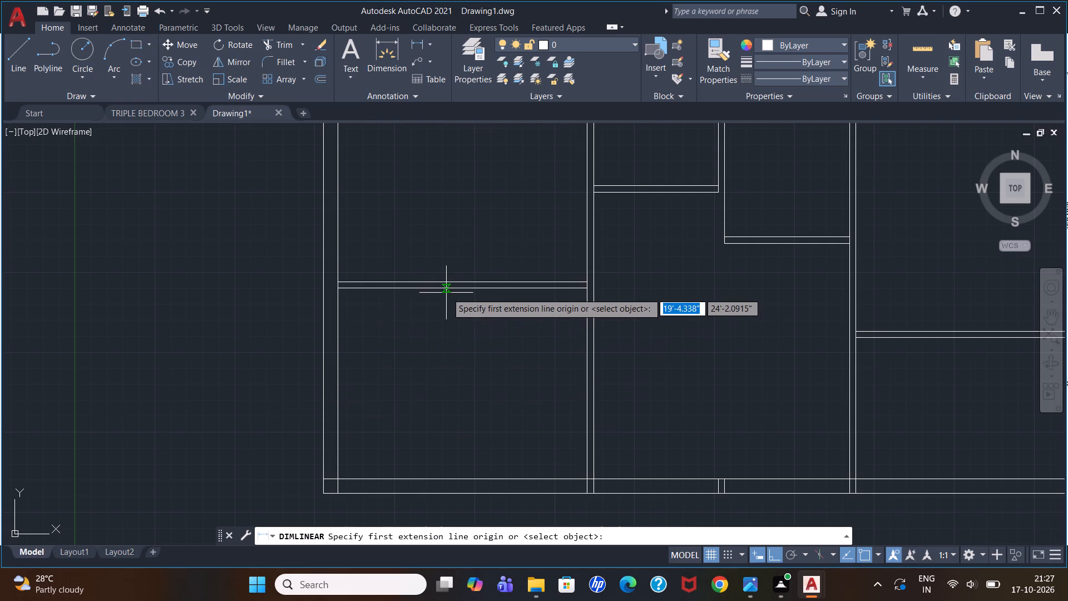
{"action": "left_click", "coordinate": [449, 290]}
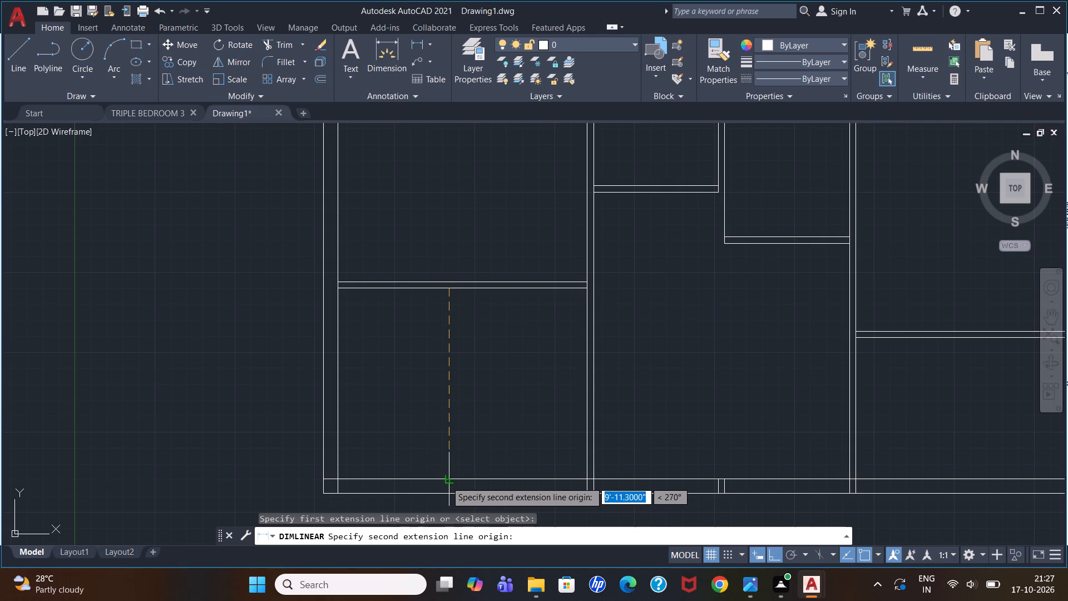
{"action": "left_click", "coordinate": [446, 481]}
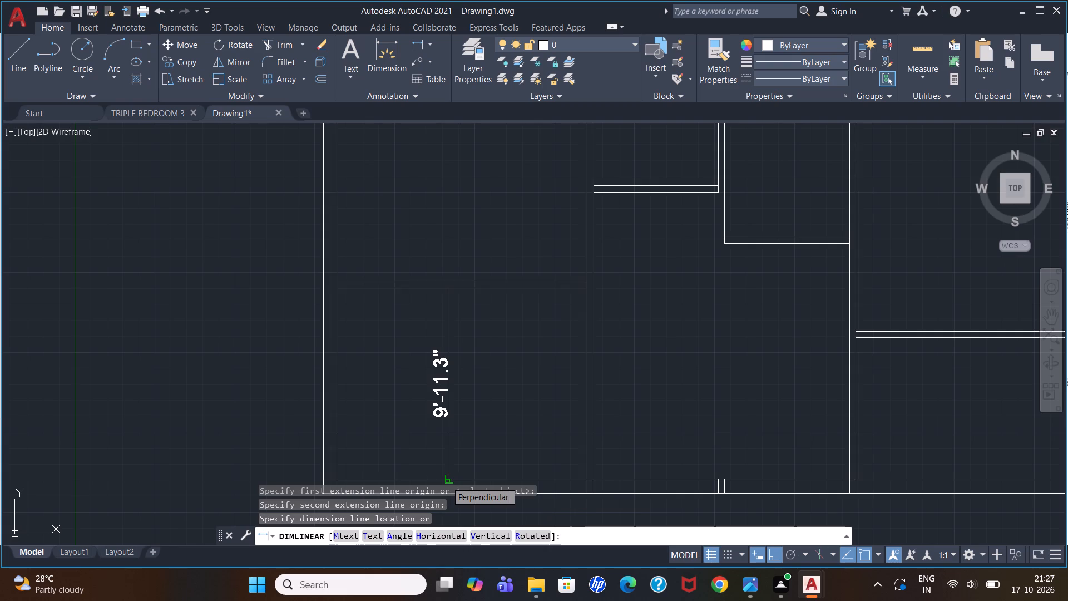
{"action": "key", "text": "Escape"}
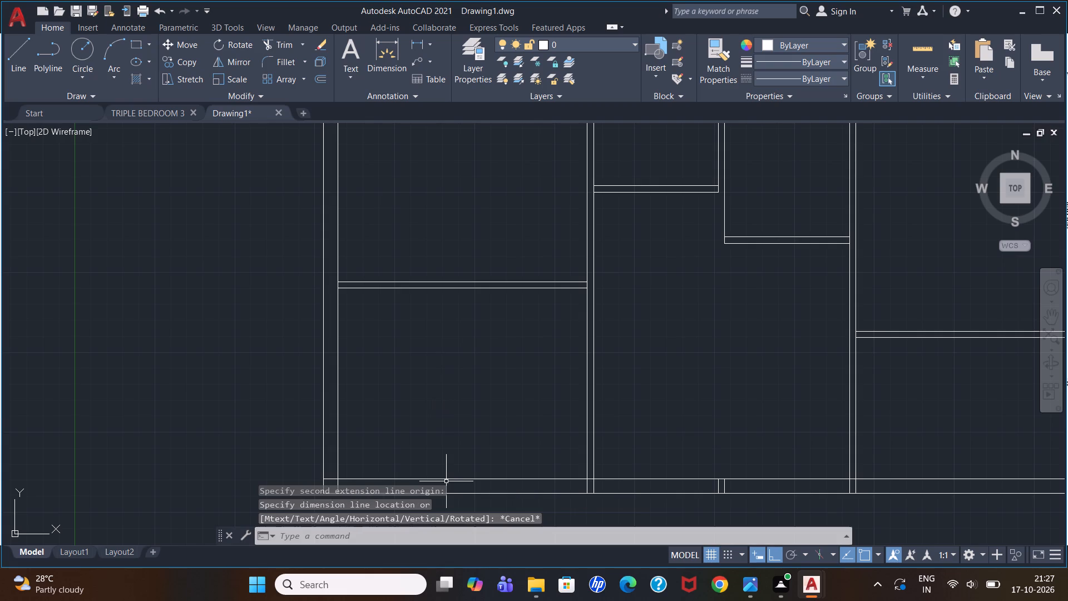
Draw a door jamb line across the first partition, 3' above the top line of the leftmost cross wall.
{"action": "scroll", "coordinate": [438, 404], "scroll_direction": "down", "scroll_amount": 2}
{"action": "scroll", "coordinate": [476, 370], "scroll_direction": "up", "scroll_amount": 1}
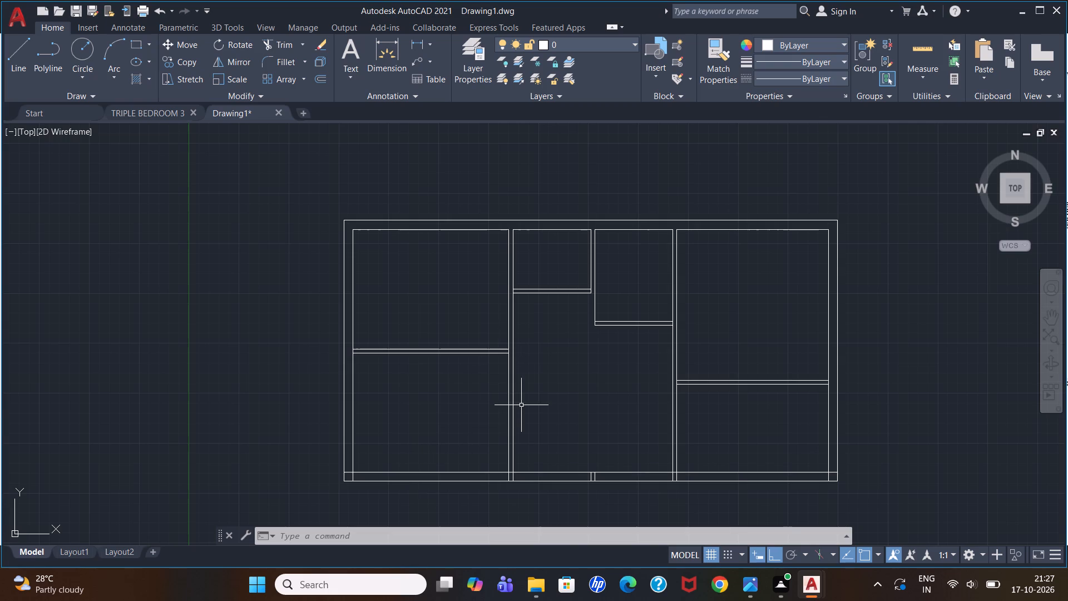
{"action": "scroll", "coordinate": [515, 385], "scroll_direction": "up", "scroll_amount": 1}
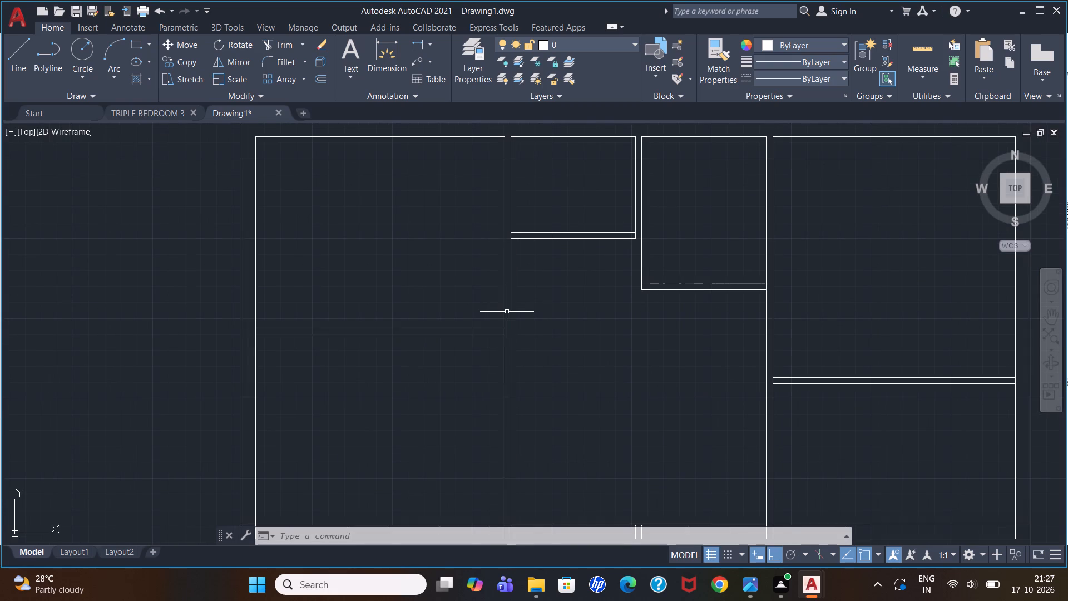
{"action": "key", "text": "l"}
{"action": "key", "text": "Return"}
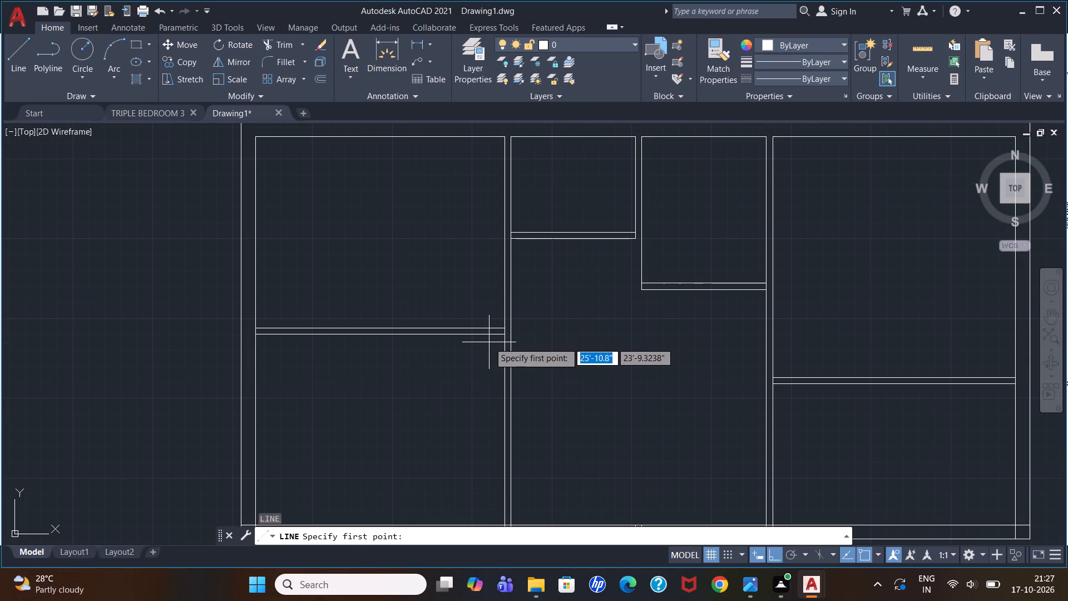
{"action": "left_click", "coordinate": [505, 324]}
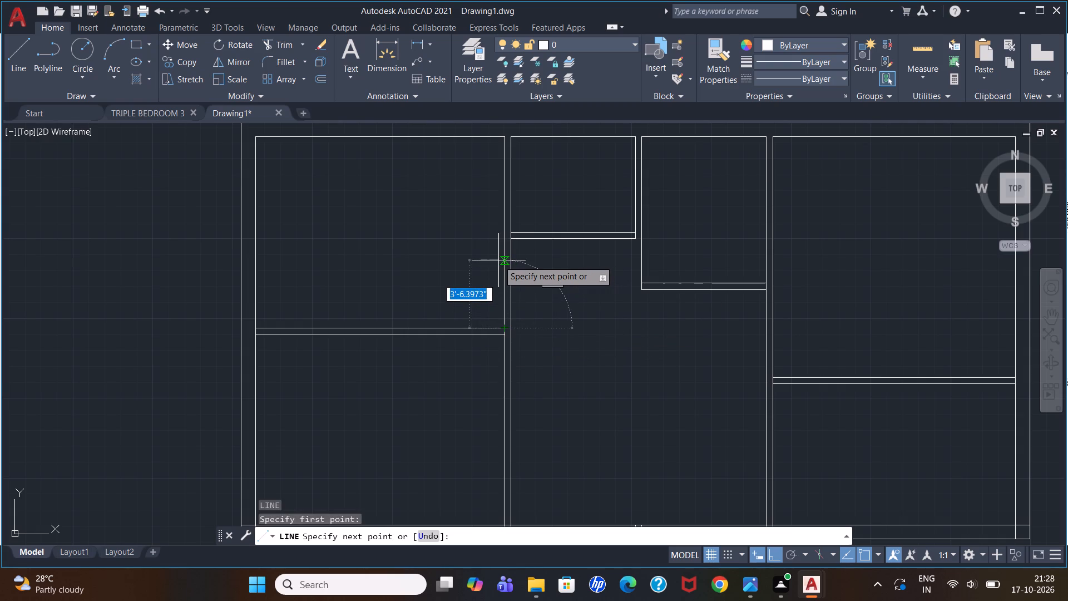
{"action": "type", "text": "3'"}
{"action": "key", "text": "Return"}
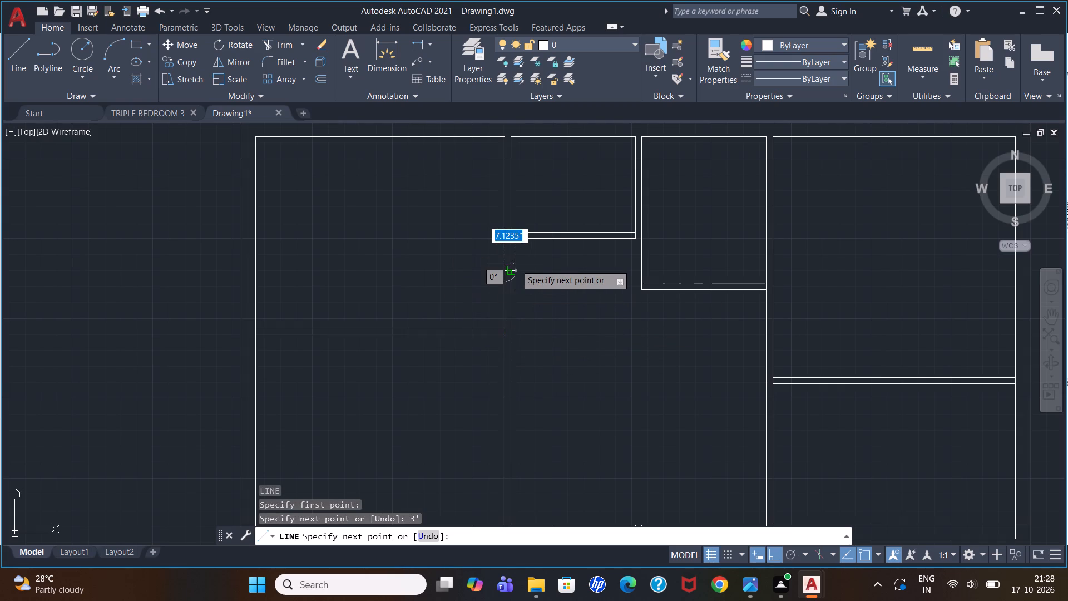
{"action": "left_click", "coordinate": [512, 270]}
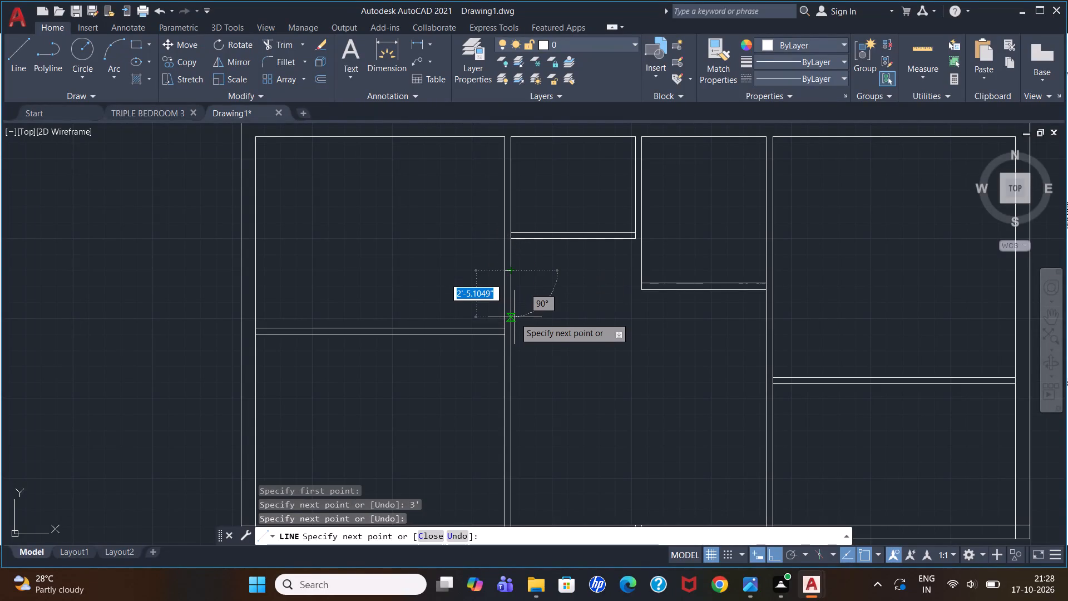
{"action": "key", "text": "Escape"}
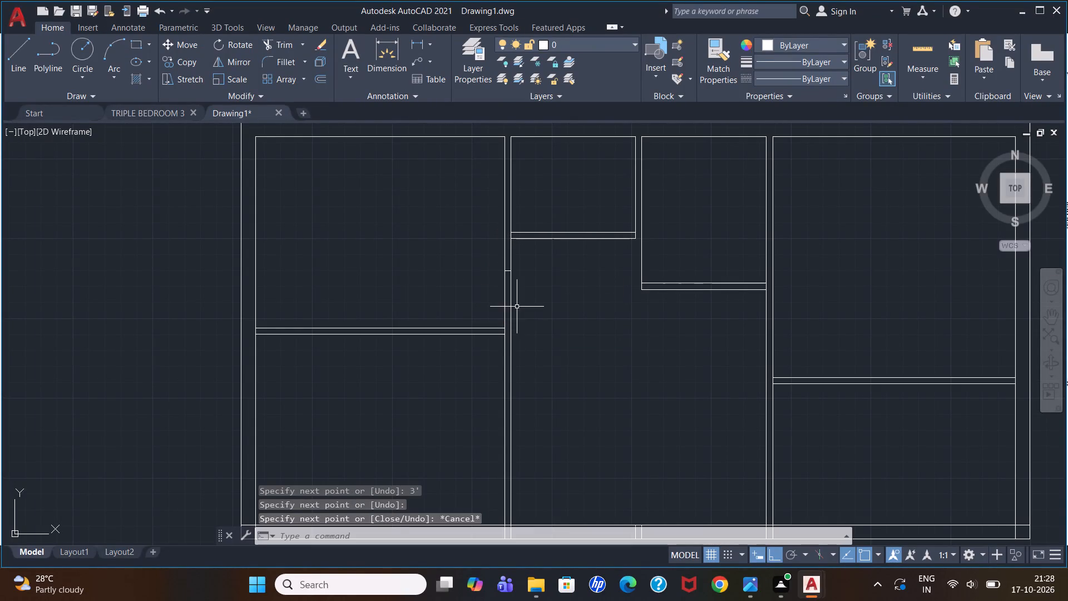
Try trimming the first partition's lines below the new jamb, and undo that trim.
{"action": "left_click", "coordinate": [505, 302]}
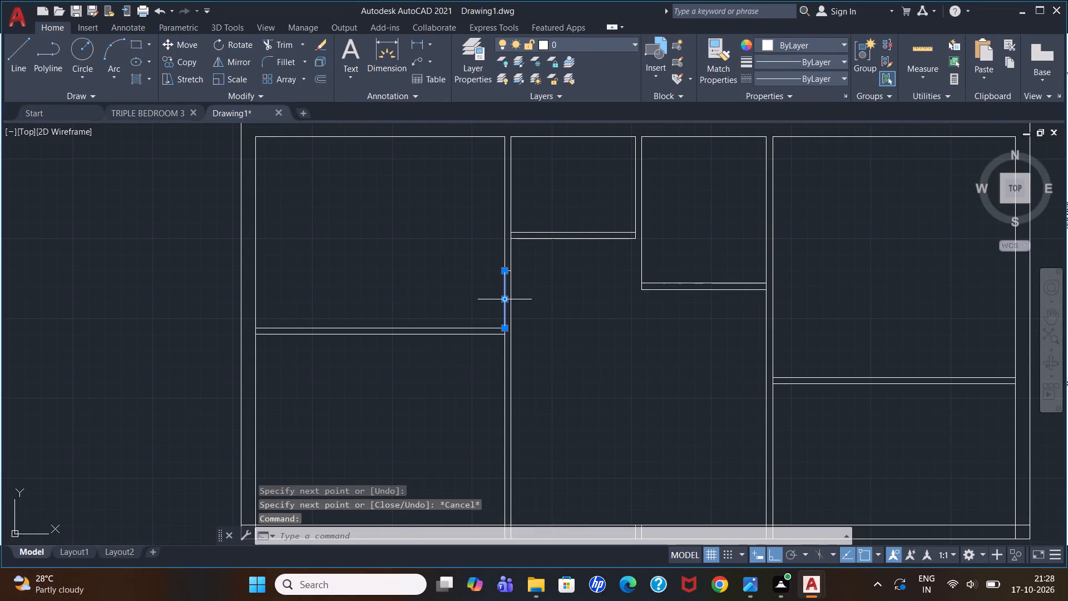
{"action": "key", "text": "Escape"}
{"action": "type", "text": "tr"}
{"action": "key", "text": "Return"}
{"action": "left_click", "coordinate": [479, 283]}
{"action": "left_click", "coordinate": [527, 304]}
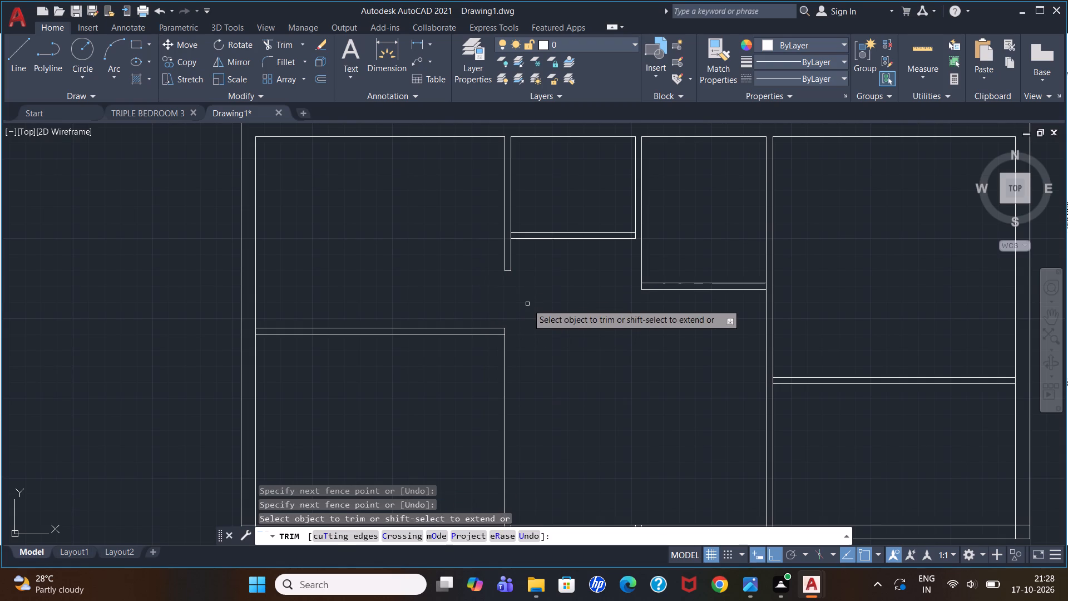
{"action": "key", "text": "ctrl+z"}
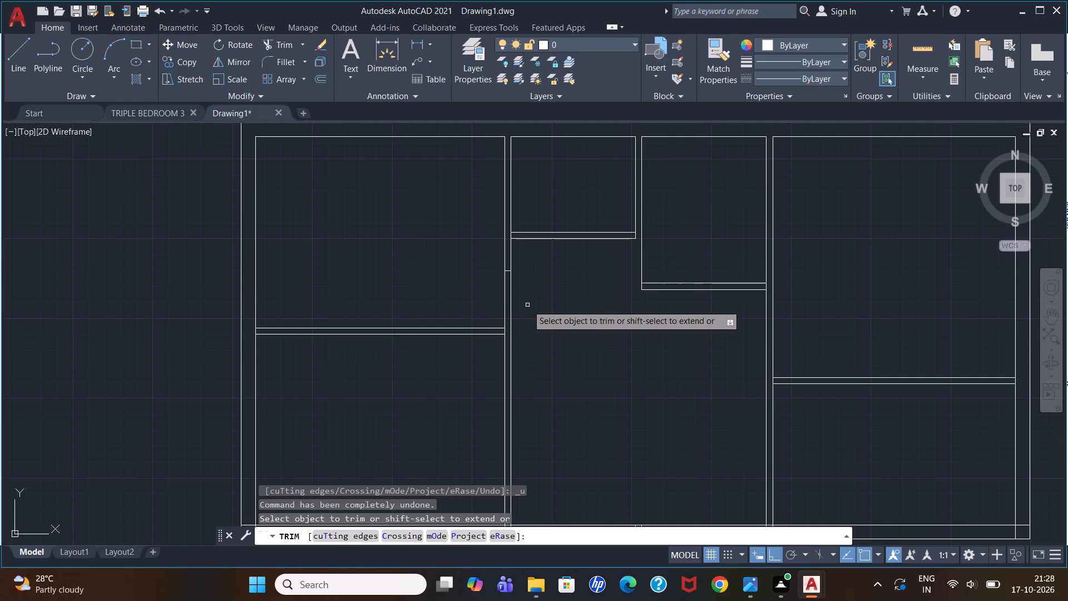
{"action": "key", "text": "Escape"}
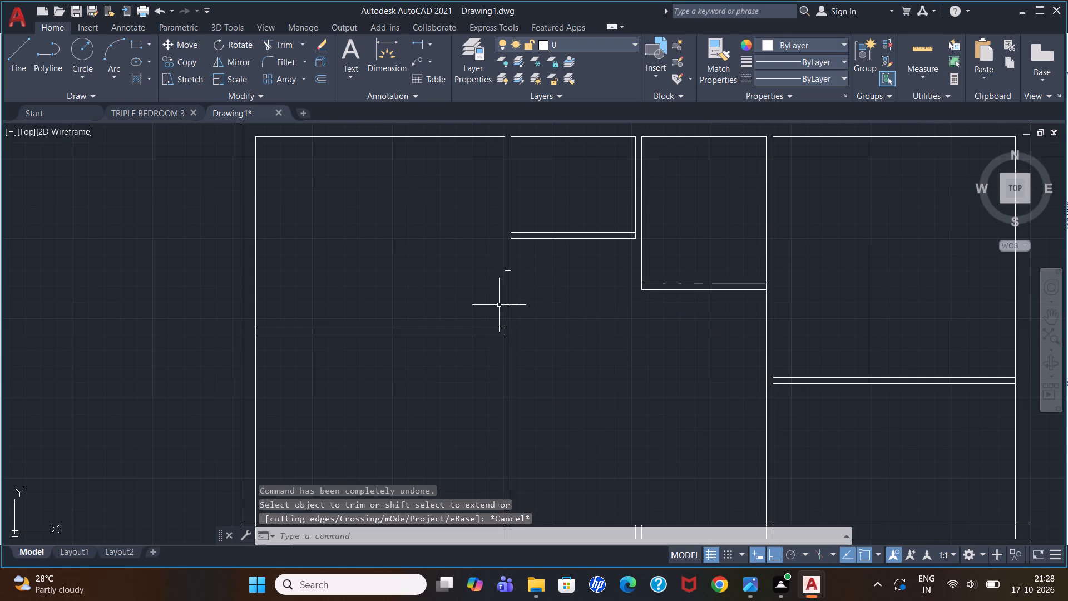
Extend both lines of the leftmost cross wall through the first partition to its far line.
{"action": "type", "text": "ex"}
{"action": "key", "text": "Return"}
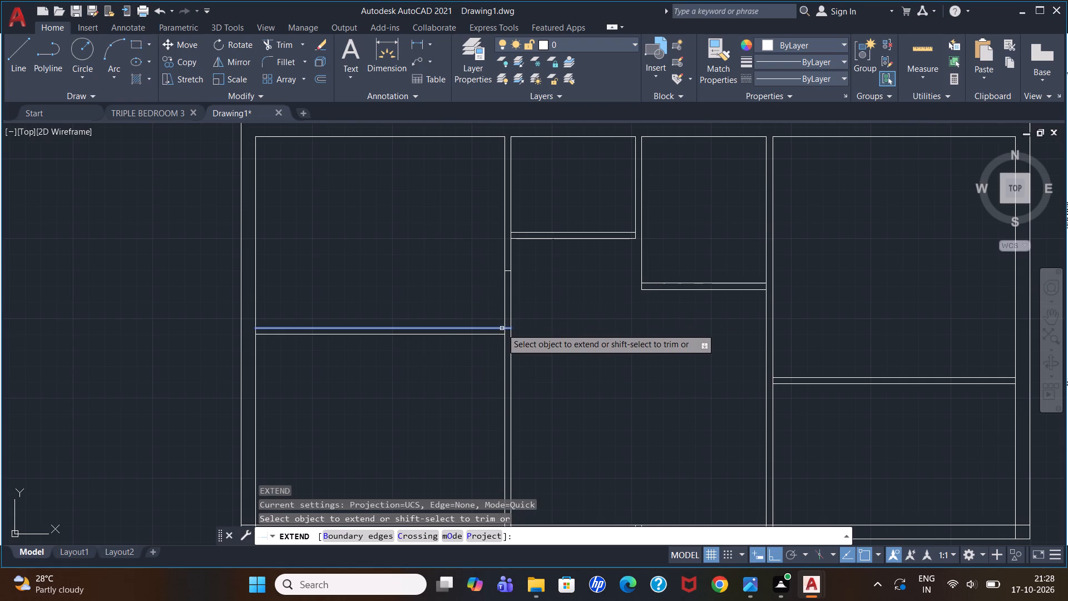
{"action": "left_click", "coordinate": [502, 328]}
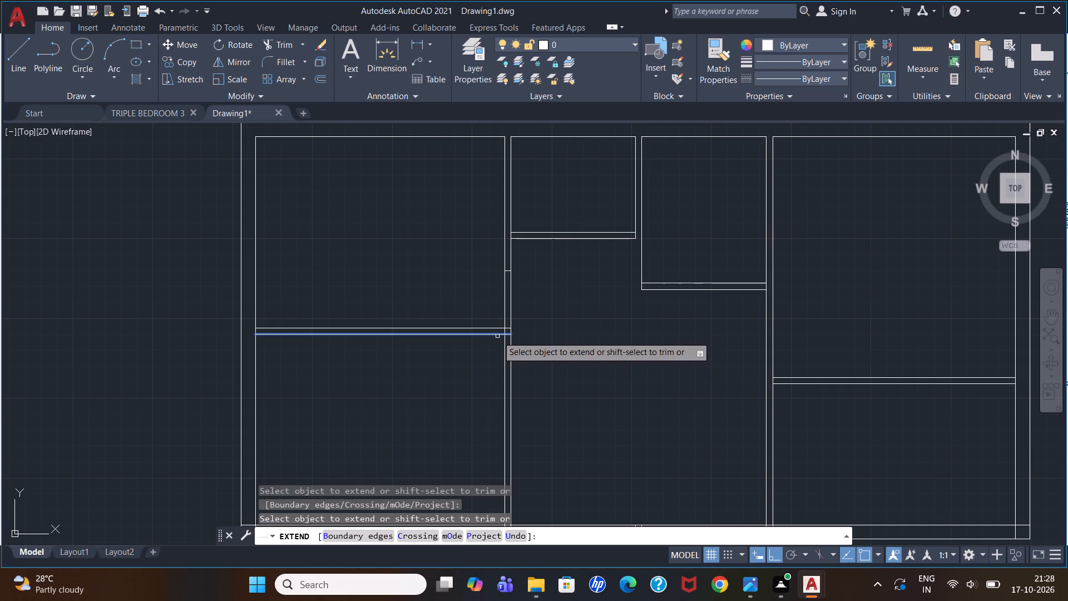
{"action": "left_click", "coordinate": [497, 336]}
{"action": "key", "text": "Escape"}
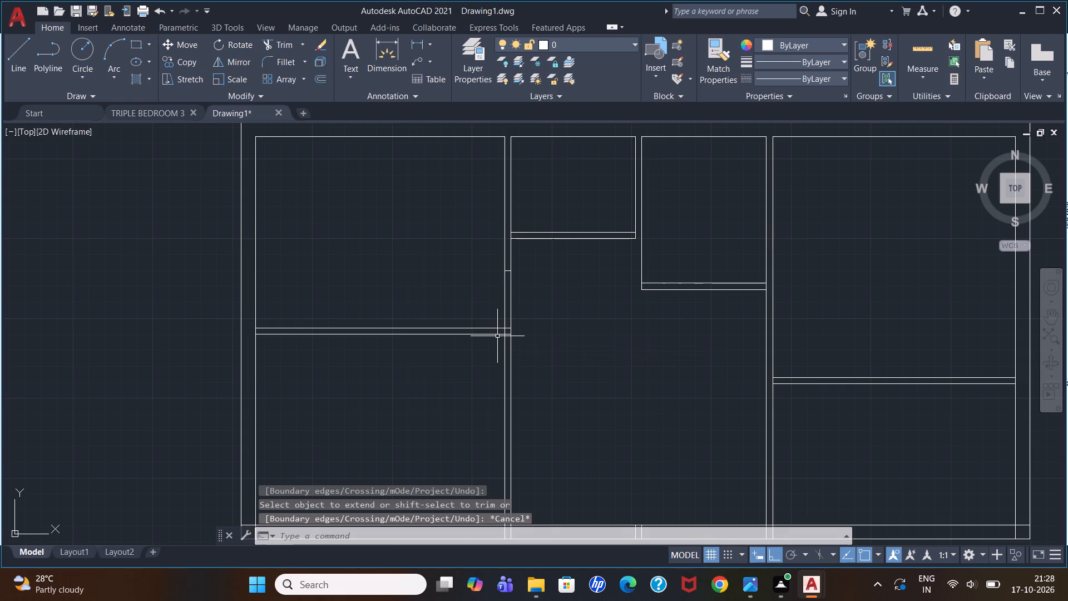
Trim both first-partition lines between the upper jamb and the cross wall to open the 3' doorway.
{"action": "type", "text": "tr"}
{"action": "key", "text": "Return"}
{"action": "left_click", "coordinate": [486, 301]}
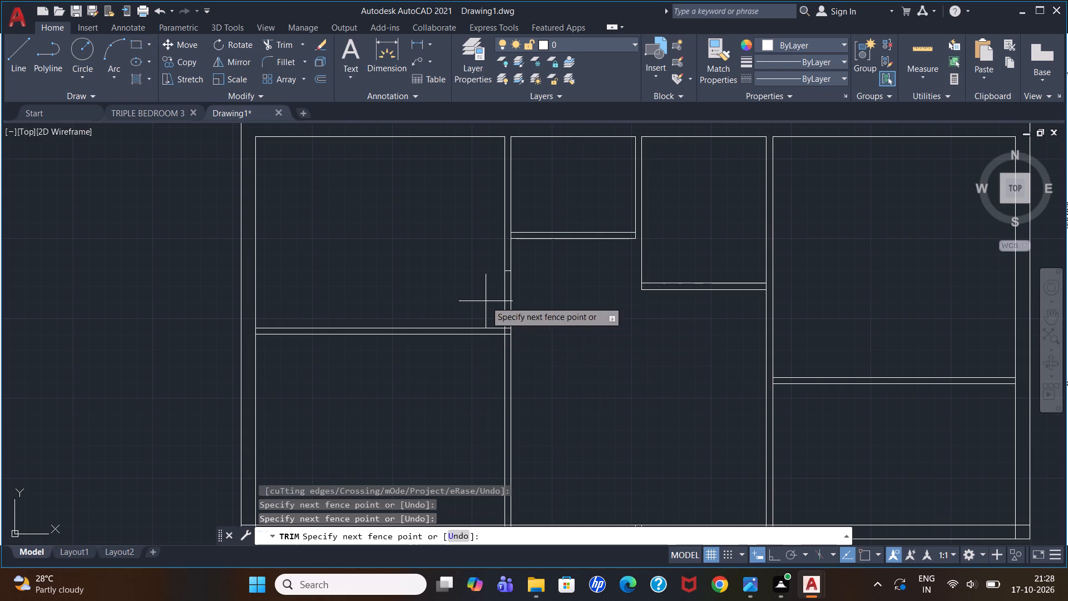
{"action": "left_click", "coordinate": [528, 304]}
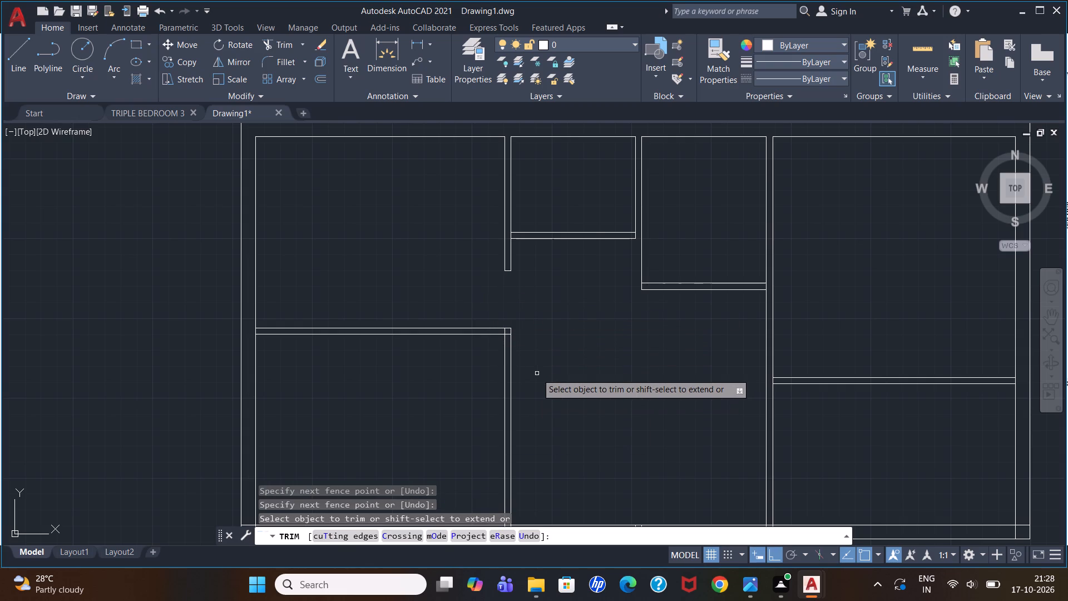
{"action": "key", "text": "Escape"}
Draw a second door jamb line across the first partition, 3' below the cross wall's underside.
{"action": "key", "text": "l"}
{"action": "key", "text": "Return"}
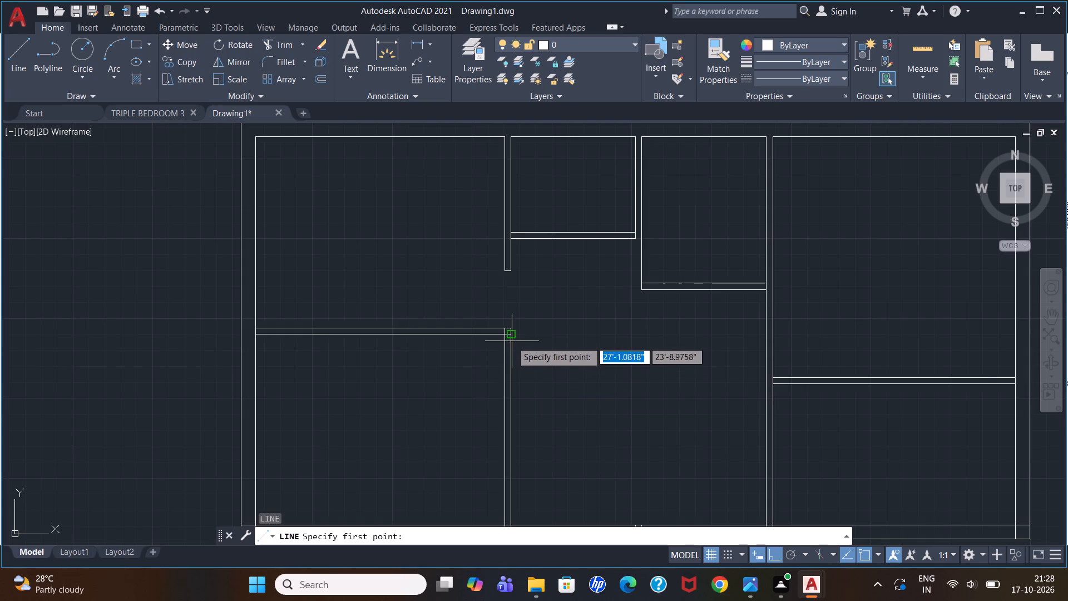
{"action": "left_click", "coordinate": [512, 340]}
{"action": "type", "text": "3'"}
{"action": "key", "text": "Return"}
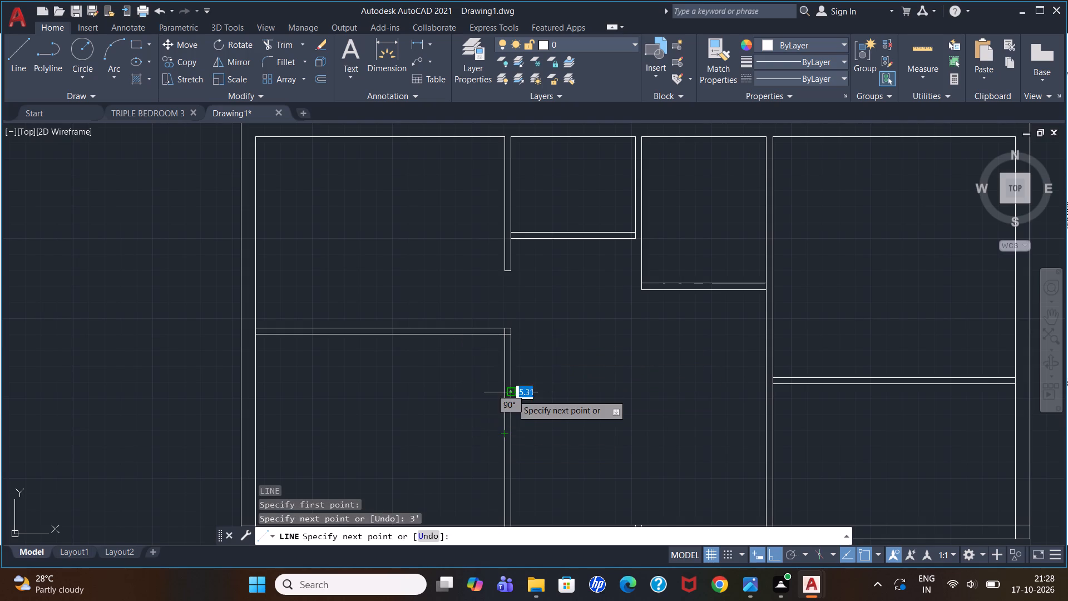
{"action": "left_click", "coordinate": [507, 388]}
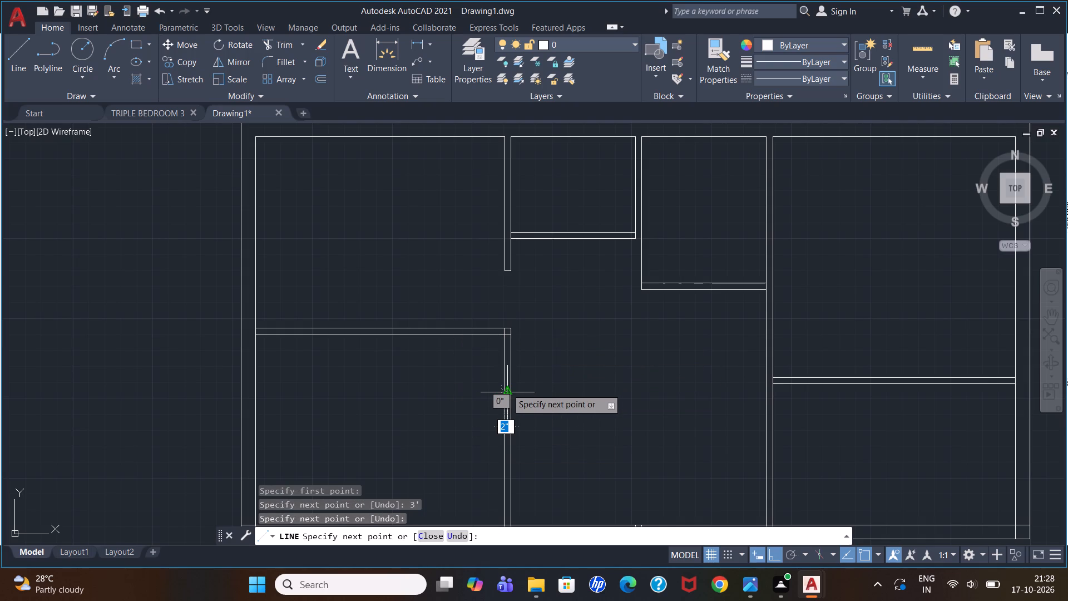
{"action": "key", "text": "Escape"}
Trim both first-partition lines between the cross wall's underside and the lower jamb to open the 3' doorway.
{"action": "type", "text": "tr"}
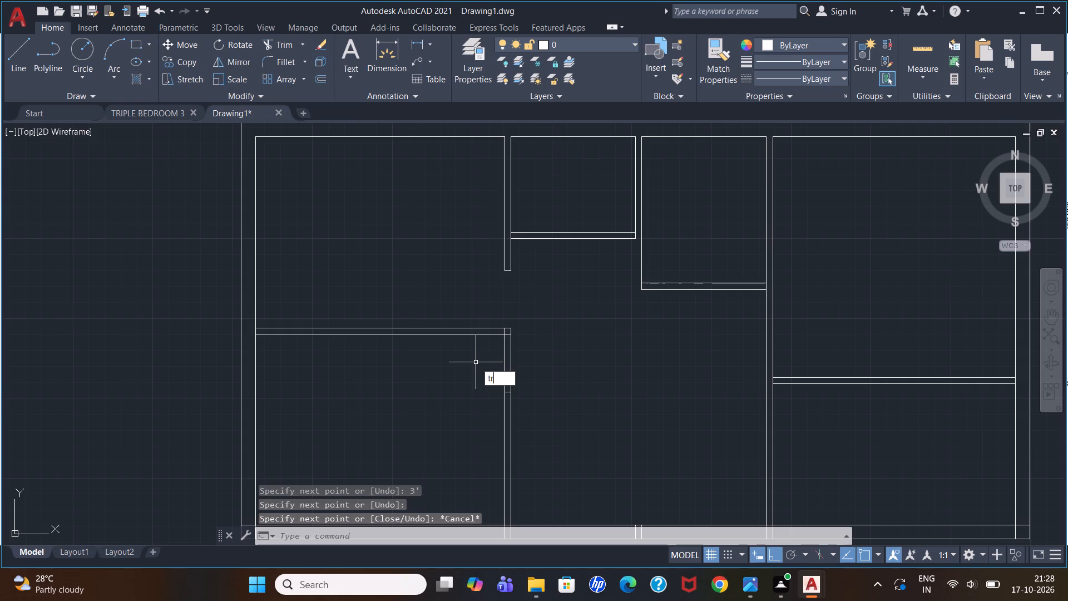
{"action": "key", "text": "Return"}
{"action": "left_click", "coordinate": [470, 358]}
{"action": "left_click", "coordinate": [548, 356]}
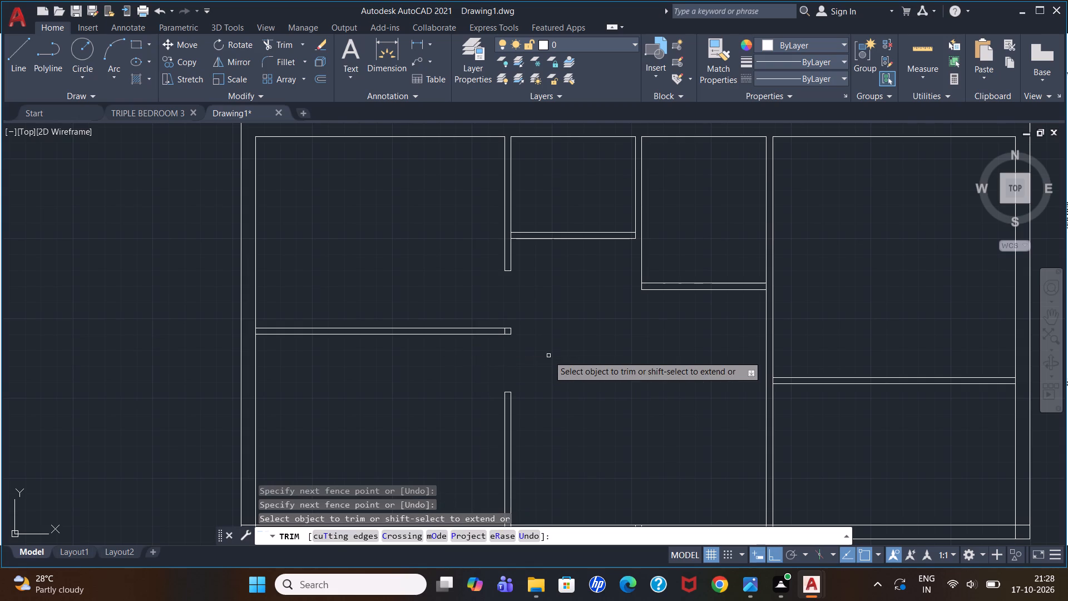
{"action": "scroll", "coordinate": [652, 233], "scroll_direction": "up", "scroll_amount": 1}
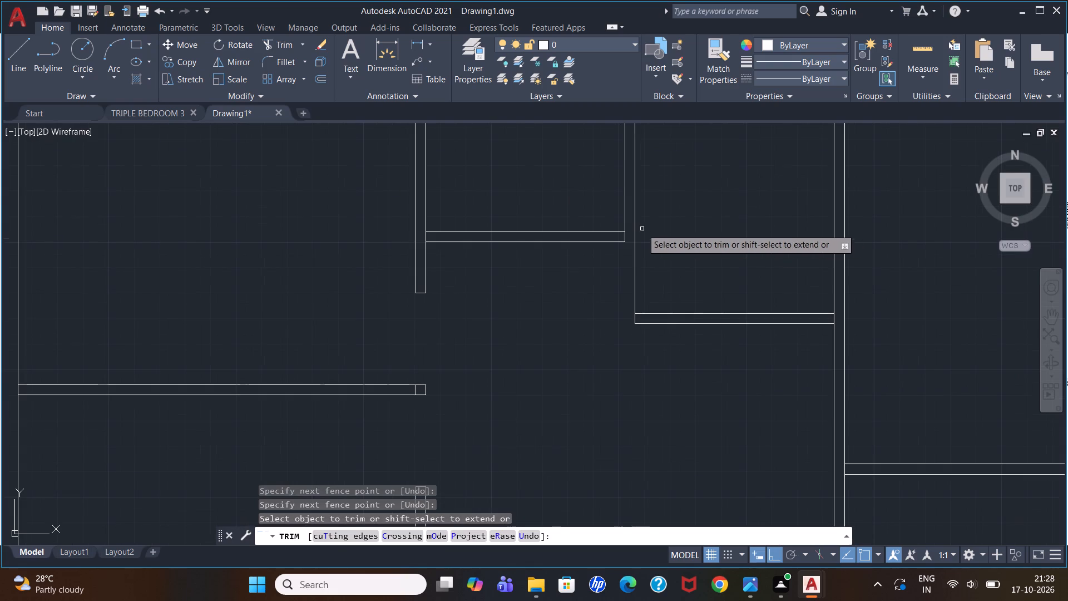
{"action": "key", "text": "Escape"}
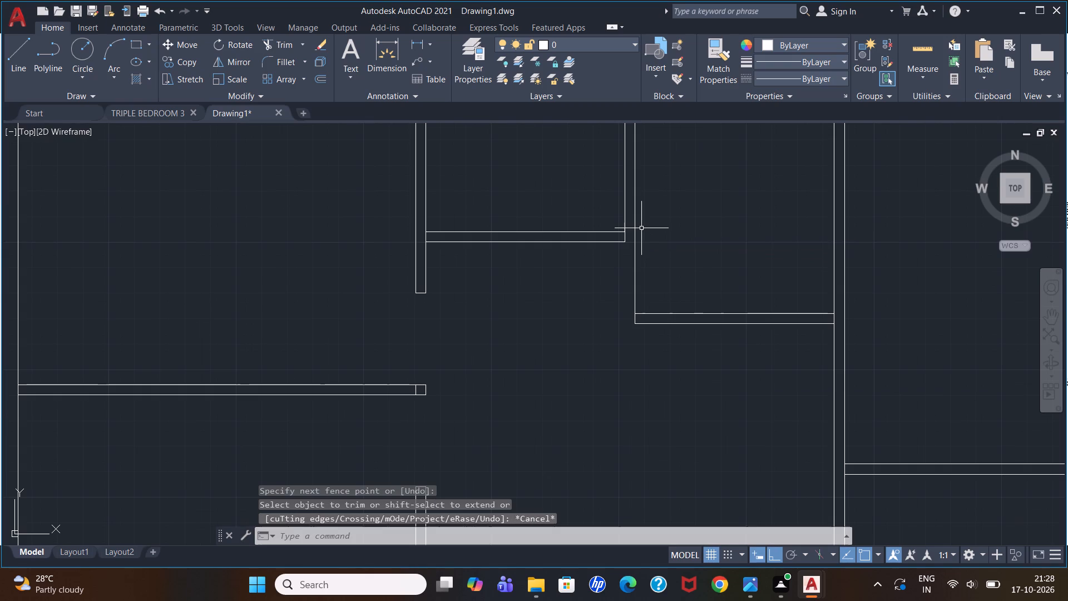
Draw a jamb line across the small upper room's bottom wall, 2' left of the second partition.
{"action": "key", "text": "l"}
{"action": "key", "text": "Return"}
{"action": "left_click", "coordinate": [626, 232]}
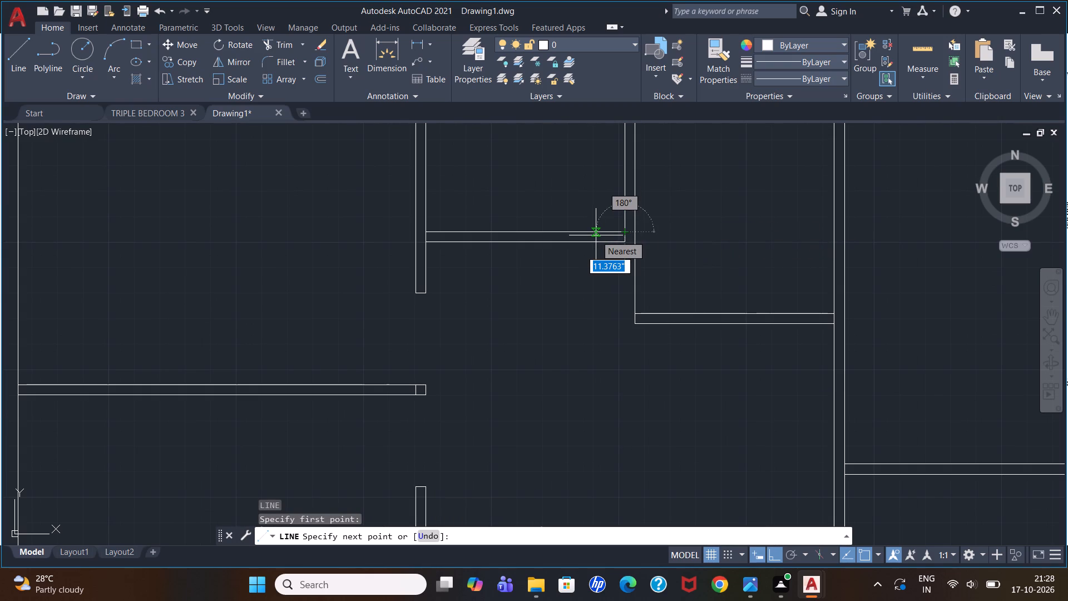
{"action": "type", "text": "2'"}
{"action": "key", "text": "Return"}
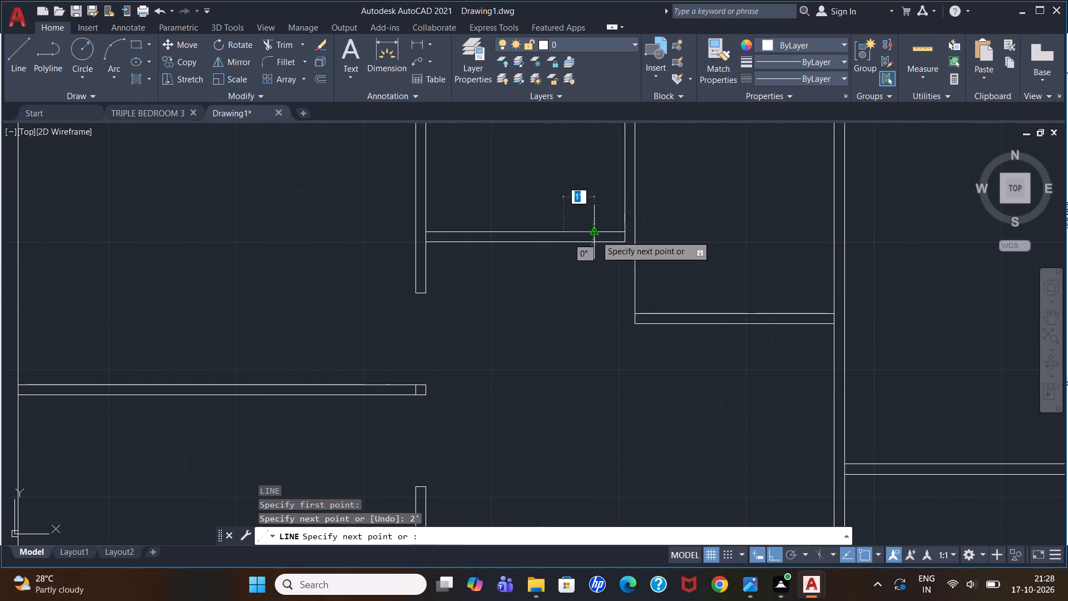
{"action": "left_click", "coordinate": [565, 245]}
{"action": "key", "text": "Escape"}
Trim both lines of the small upper room's bottom wall between the jamb and the second partition to open the 2' doorway.
{"action": "type", "text": "tr"}
{"action": "key", "text": "Return"}
{"action": "left_click", "coordinate": [575, 207]}
{"action": "left_click", "coordinate": [593, 278]}
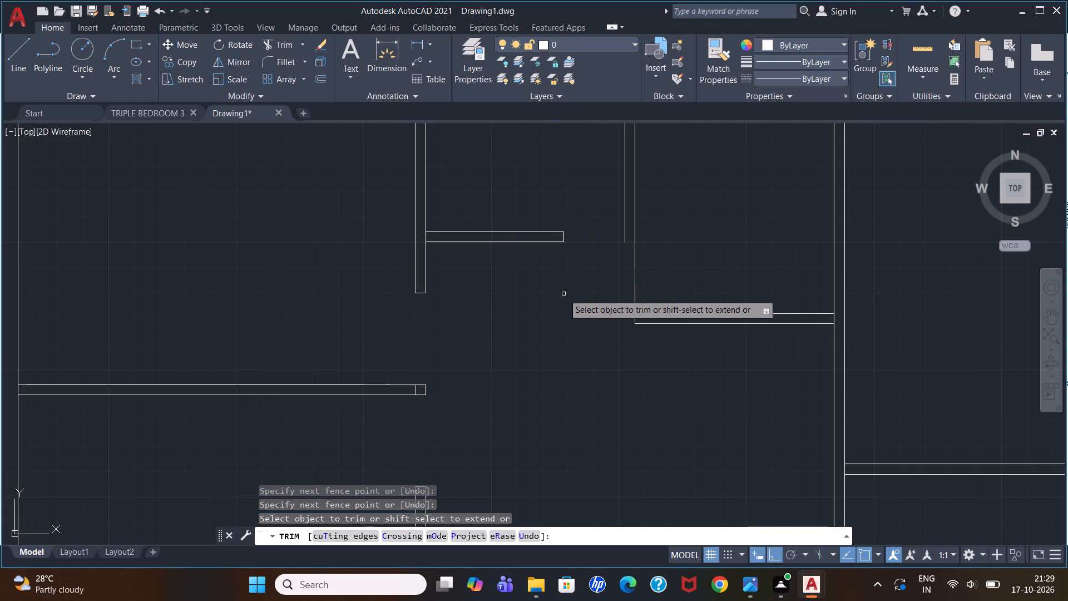
{"action": "key", "text": "Escape"}
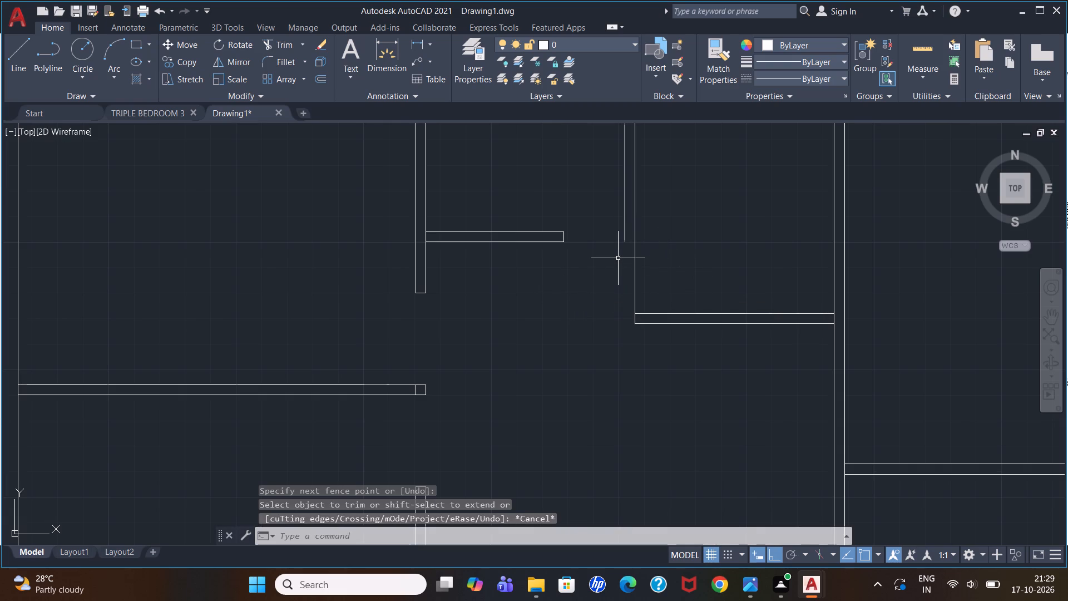
Draw a jamb line across the second partition, level with the small upper room's bottom wall underside.
{"action": "key", "text": "l"}
{"action": "key", "text": "Return"}
{"action": "scroll", "coordinate": [635, 242], "scroll_direction": "up", "scroll_amount": 2}
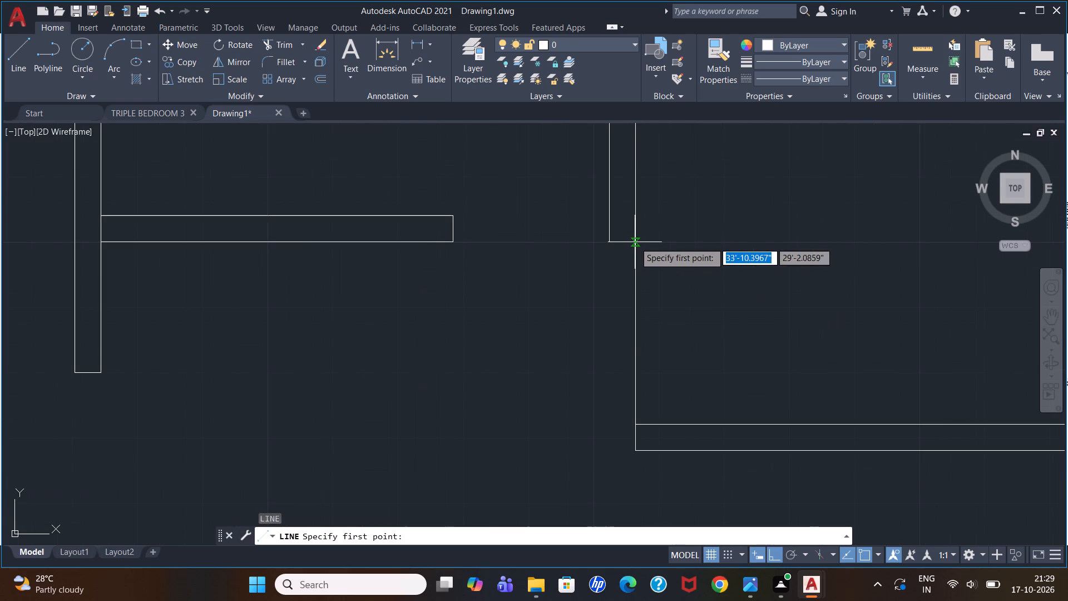
{"action": "left_click", "coordinate": [607, 243]}
{"action": "left_click", "coordinate": [634, 242]}
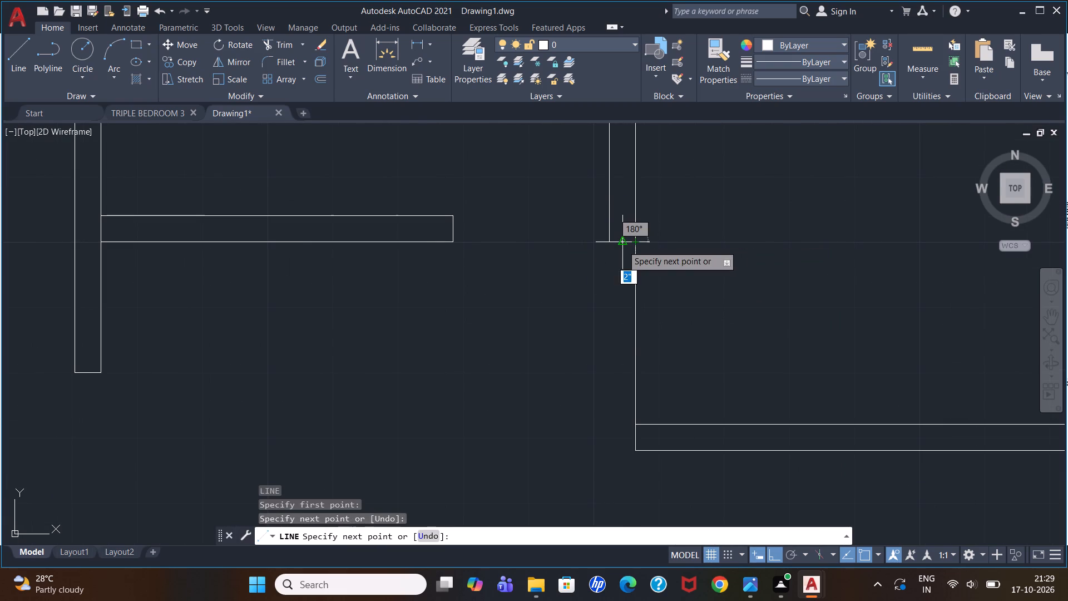
{"action": "key", "text": "Escape"}
Draw a 4" vertical helper line upward from the second partition jamb's right end.
{"action": "scroll", "coordinate": [612, 282], "scroll_direction": "down", "scroll_amount": 1}
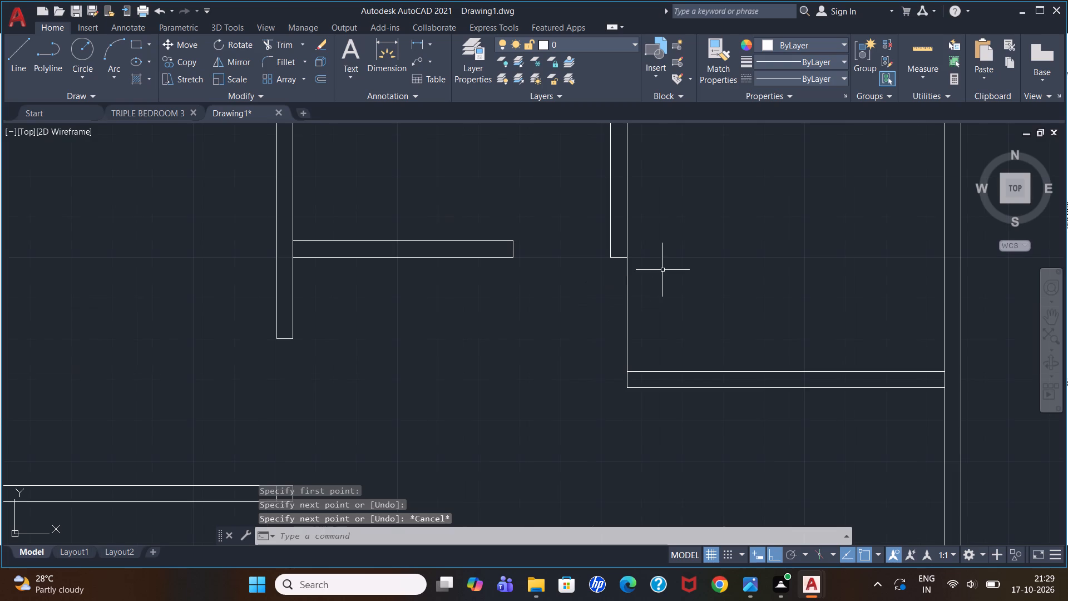
{"action": "scroll", "coordinate": [666, 269], "scroll_direction": "down", "scroll_amount": 2}
{"action": "scroll", "coordinate": [682, 252], "scroll_direction": "up", "scroll_amount": 2}
{"action": "key", "text": "l"}
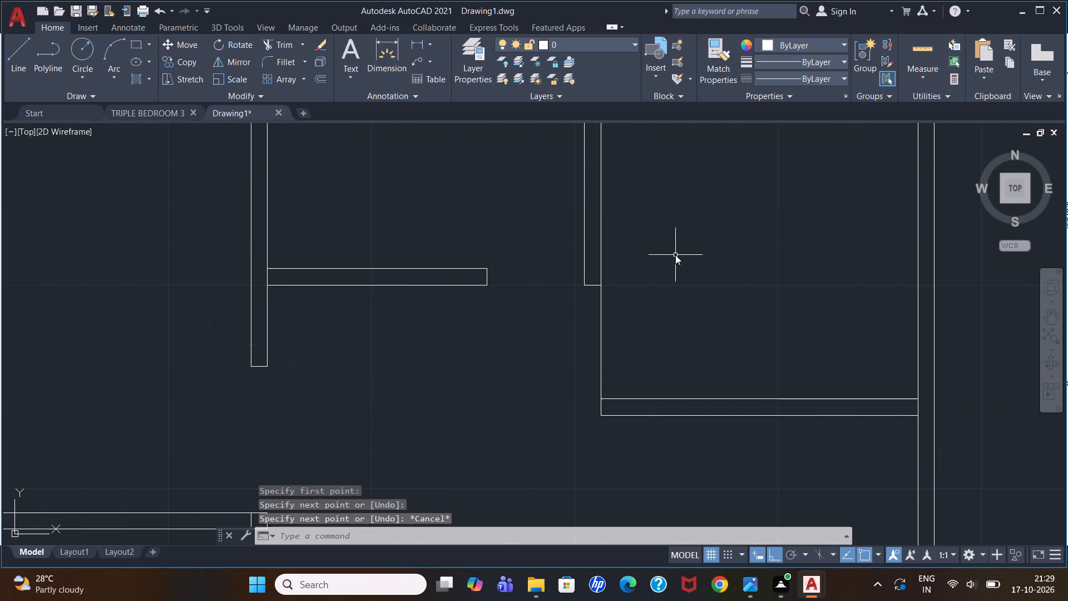
{"action": "key", "text": "Return"}
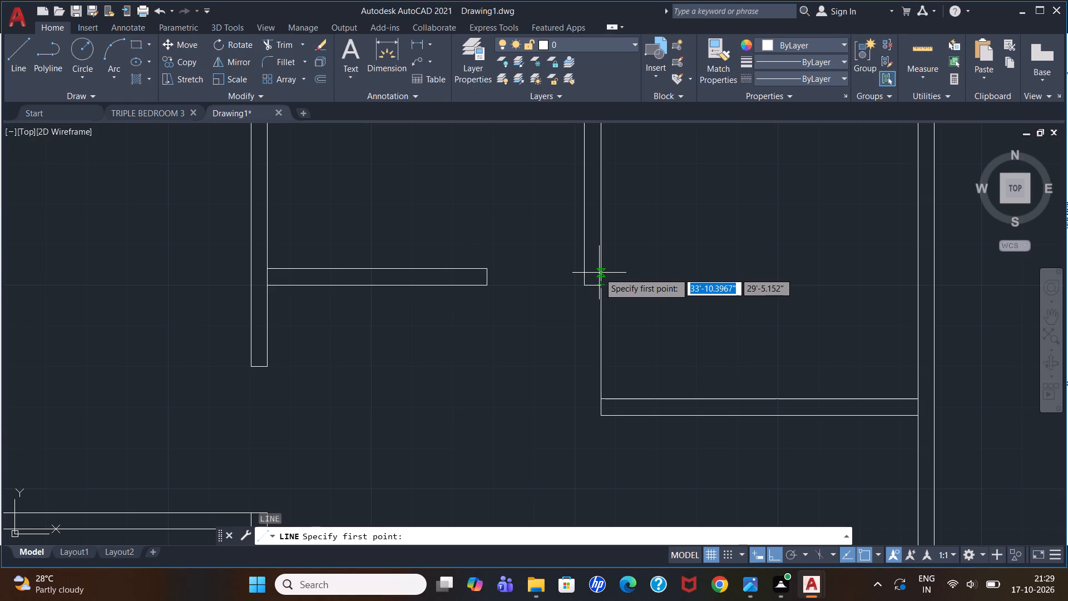
{"action": "key", "text": "Escape"}
{"action": "key", "text": "l"}
{"action": "key", "text": "Return"}
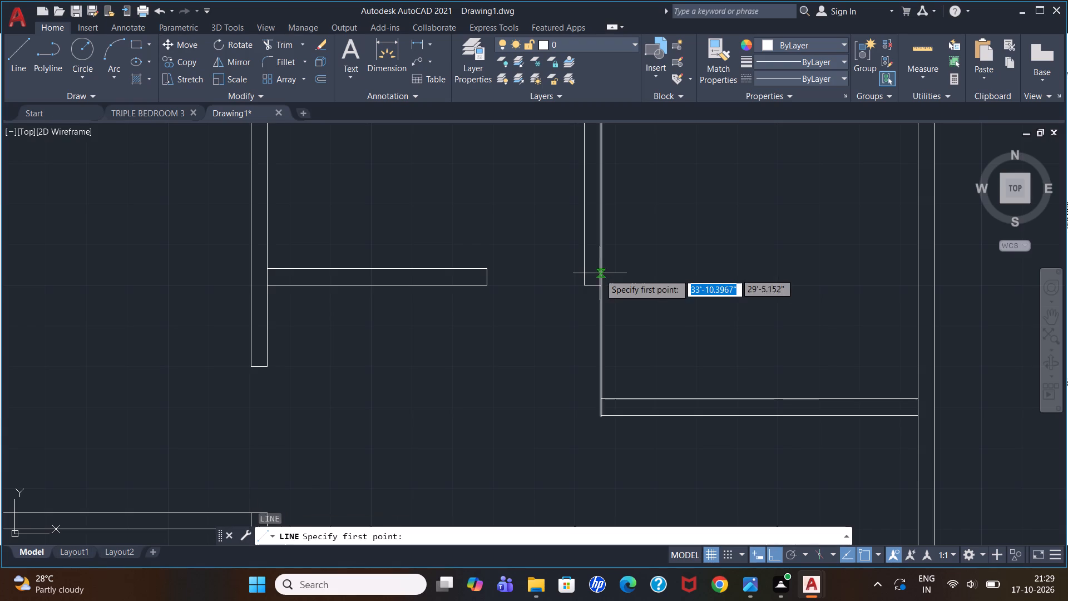
{"action": "scroll", "coordinate": [606, 279], "scroll_direction": "up", "scroll_amount": 1}
{"action": "left_click", "coordinate": [596, 291]}
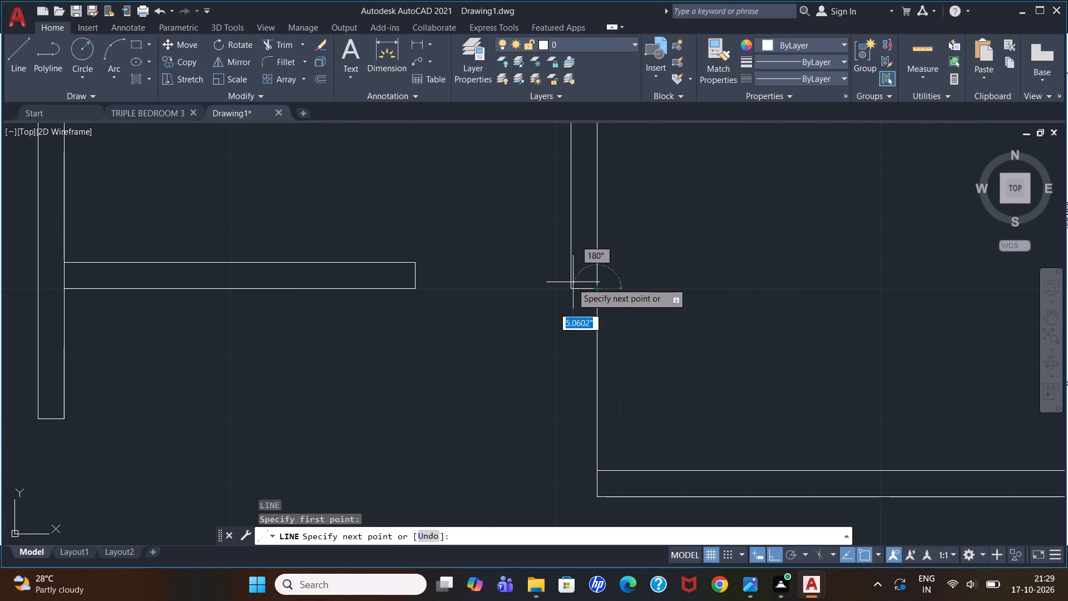
{"action": "type", "text": "4\""}
{"action": "key", "text": "Return"}
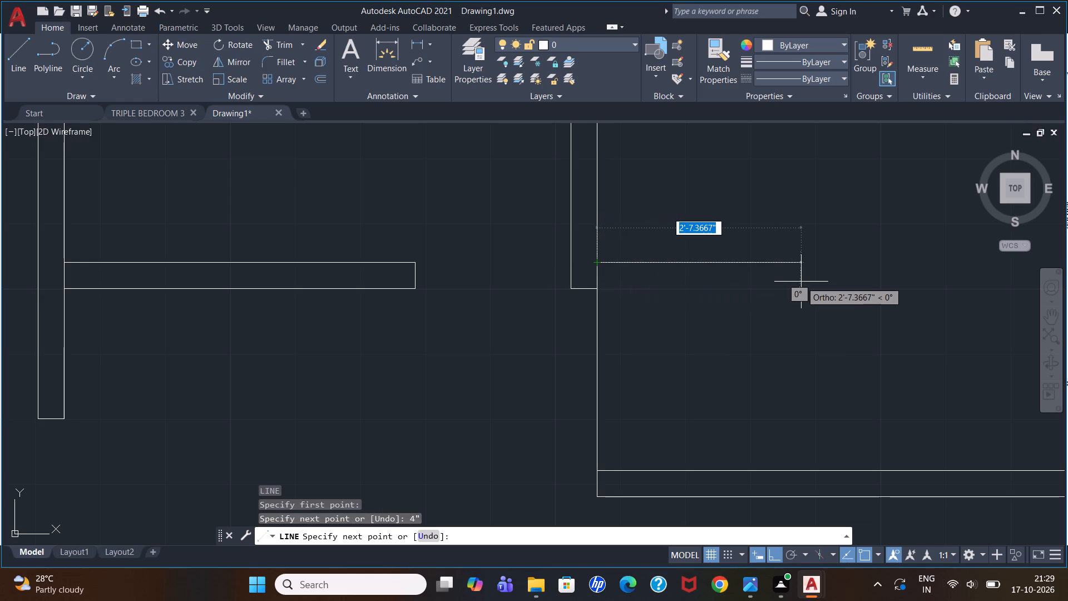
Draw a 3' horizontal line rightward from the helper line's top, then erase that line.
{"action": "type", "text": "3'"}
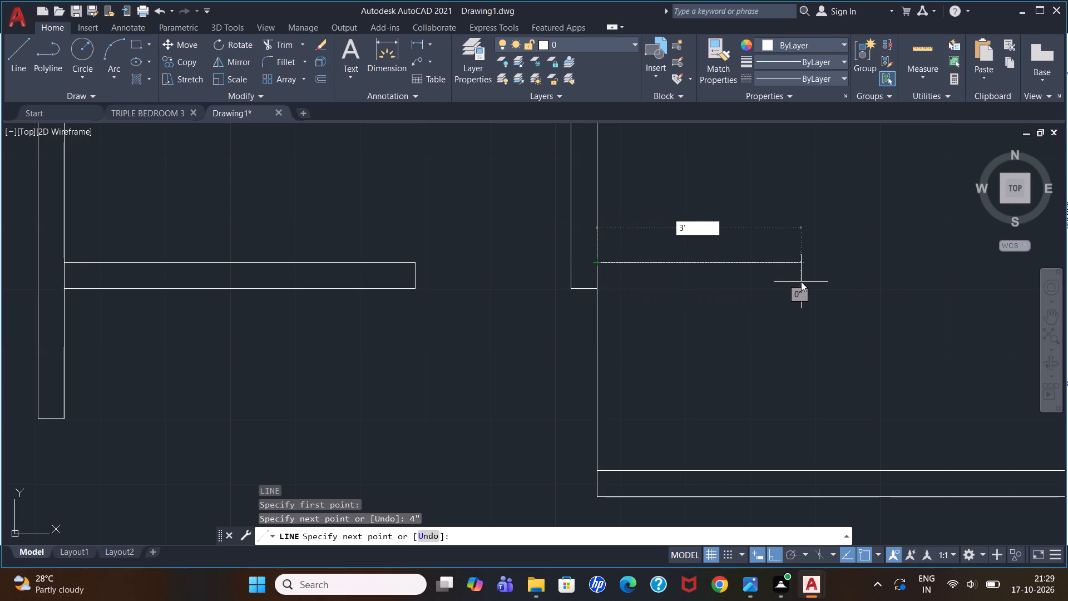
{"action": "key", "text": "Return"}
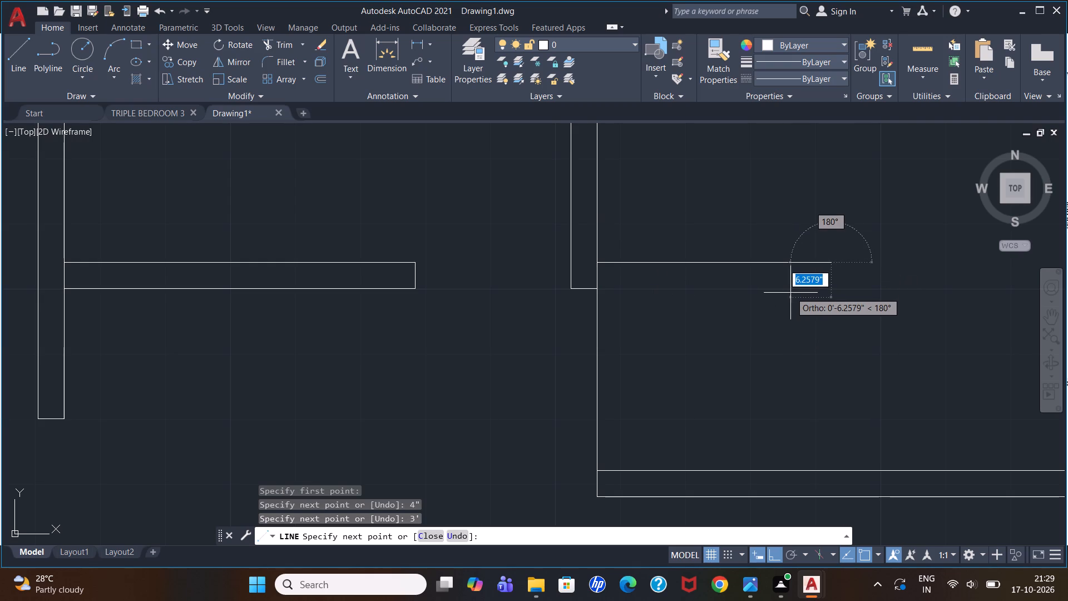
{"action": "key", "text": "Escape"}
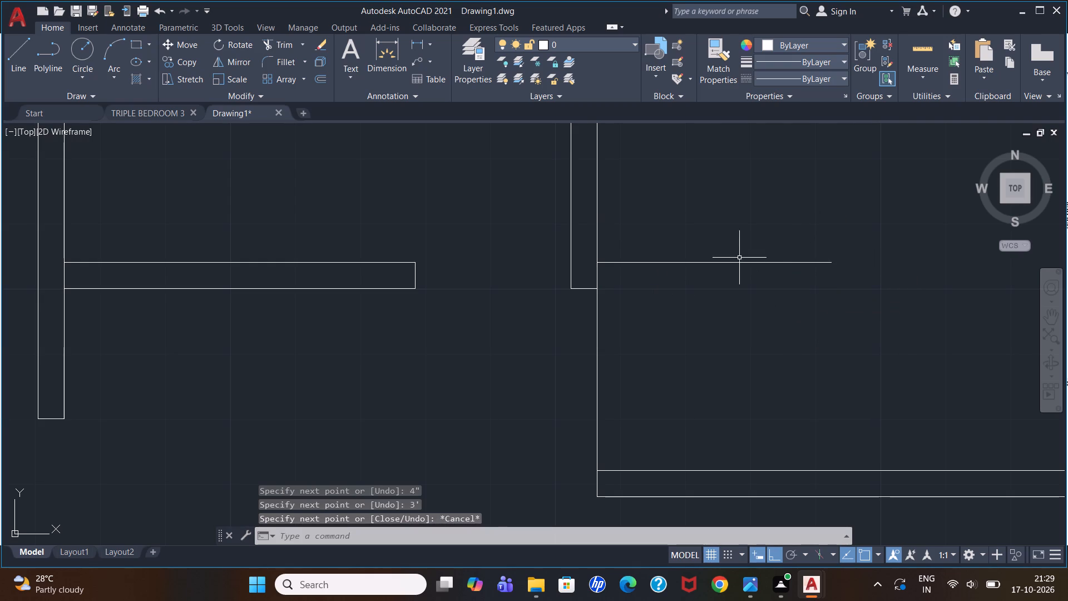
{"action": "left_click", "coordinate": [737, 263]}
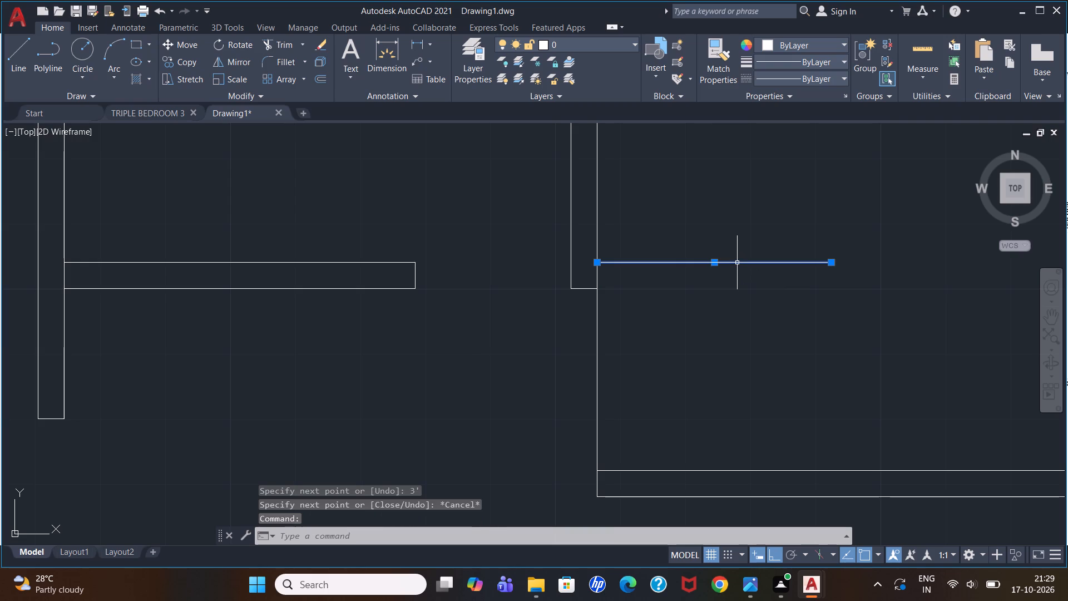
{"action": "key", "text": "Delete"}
Offset the 4" helper line 3' to the right to form the other door jamb.
{"action": "key", "text": "o"}
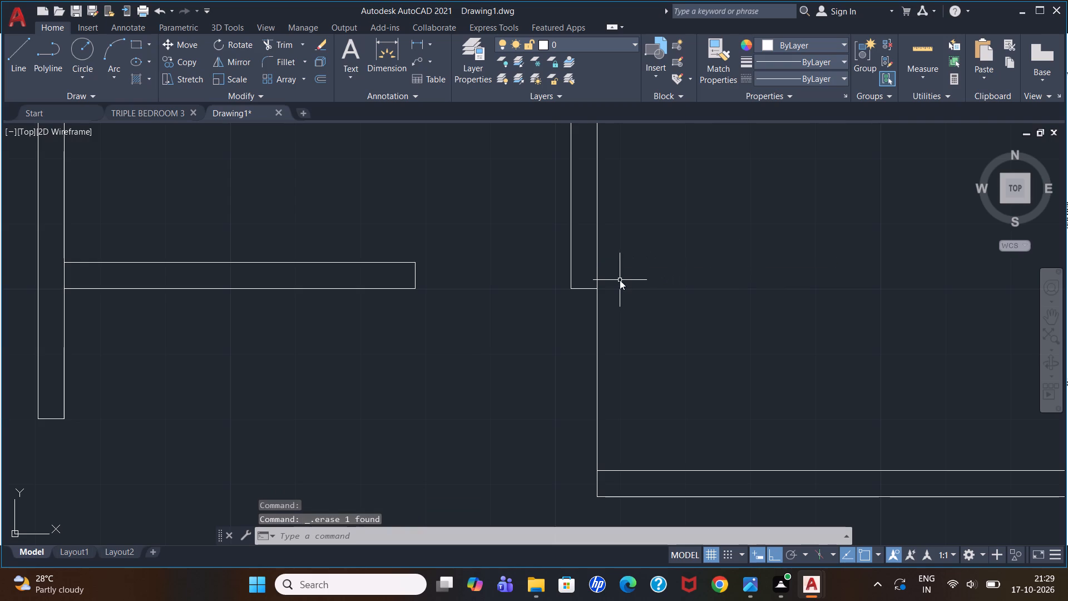
{"action": "key", "text": "Return"}
{"action": "type", "text": "3'"}
{"action": "key", "text": "Return"}
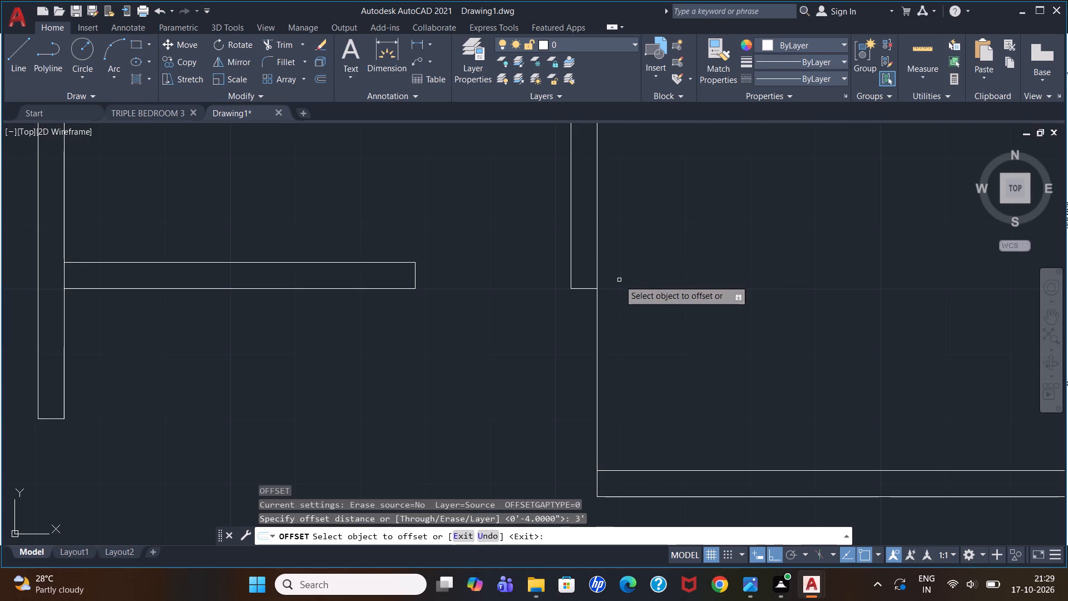
{"action": "left_click", "coordinate": [597, 279]}
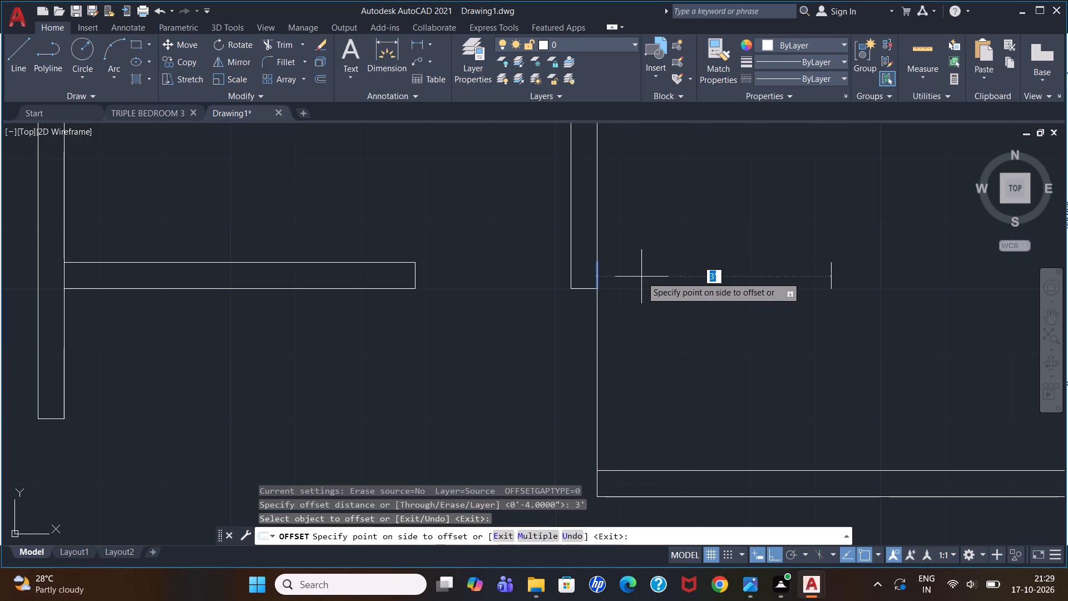
{"action": "left_click", "coordinate": [674, 275]}
{"action": "key", "text": "Escape"}
Draw a horizontal wall line from the offset jamb's lower end to the third partition's left face.
{"action": "scroll", "coordinate": [600, 240], "scroll_direction": "down", "scroll_amount": 2}
{"action": "scroll", "coordinate": [700, 225], "scroll_direction": "up", "scroll_amount": 2}
{"action": "key", "text": "l"}
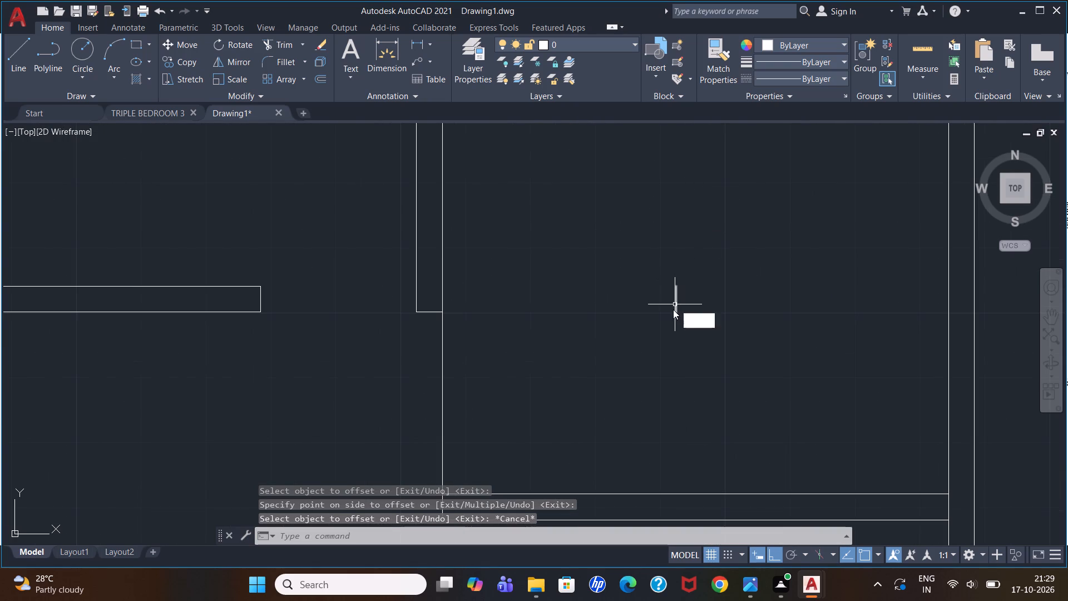
{"action": "key", "text": "Return"}
{"action": "scroll", "coordinate": [685, 255], "scroll_direction": "down", "scroll_amount": 1}
{"action": "scroll", "coordinate": [689, 287], "scroll_direction": "up", "scroll_amount": 1}
{"action": "left_click", "coordinate": [671, 295]}
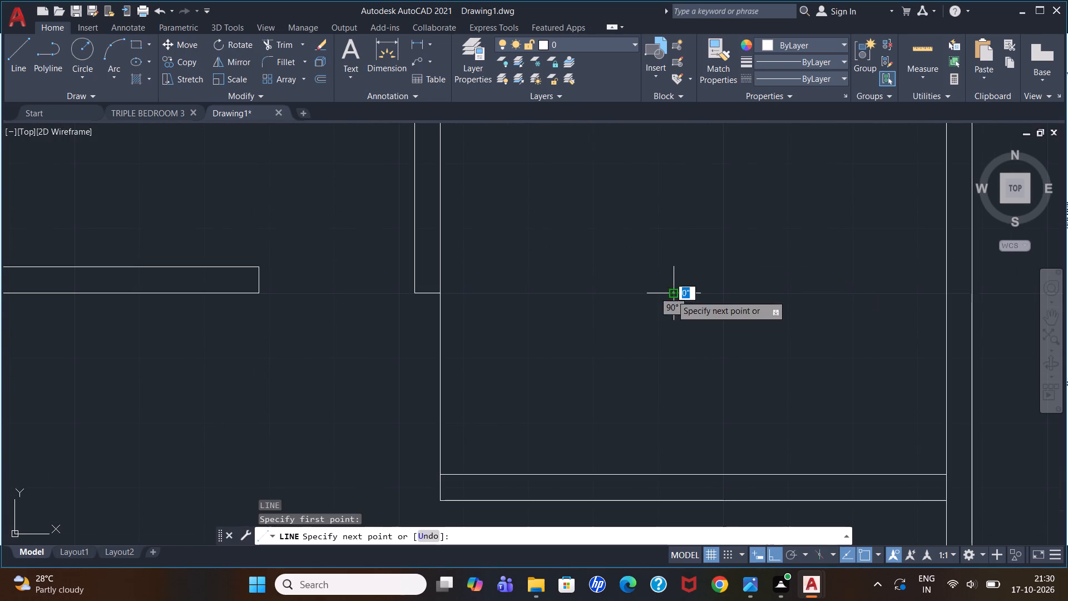
{"action": "left_click", "coordinate": [945, 294]}
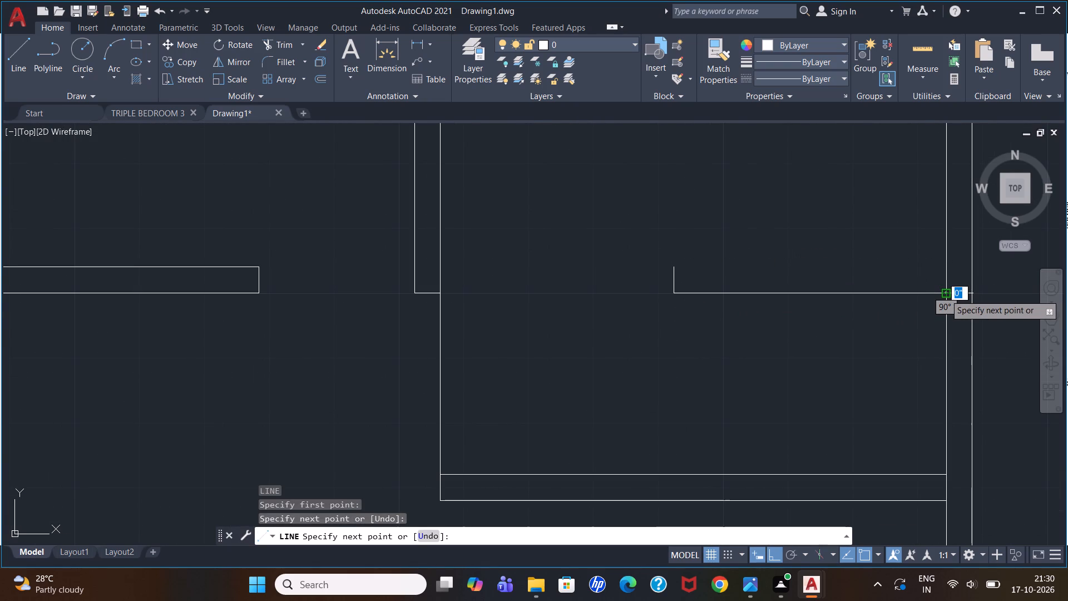
{"action": "key", "text": "Escape"}
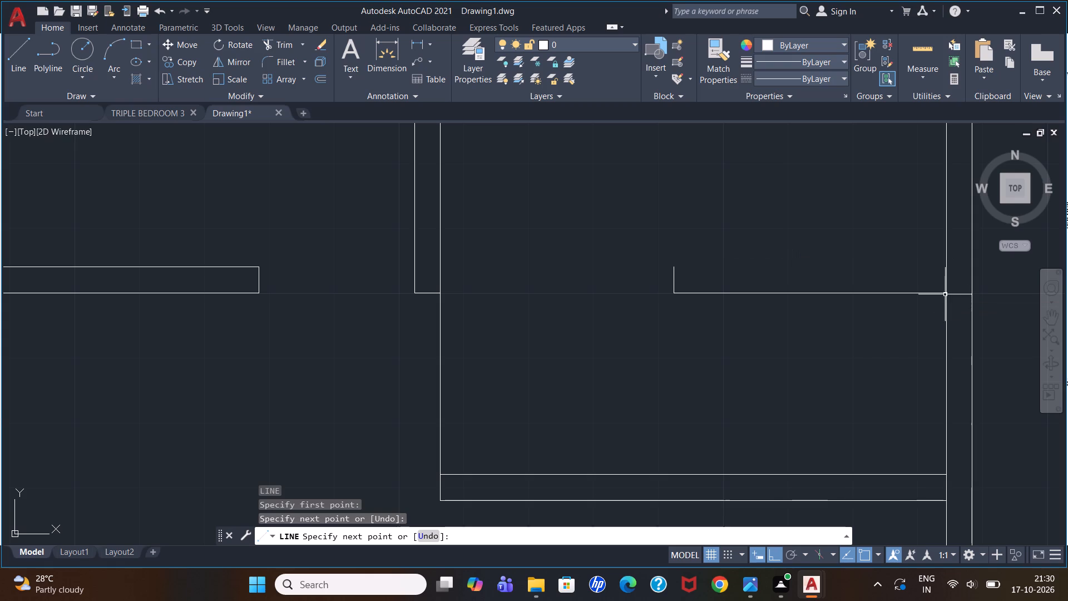
Offset the new horizontal wall line 4" upward to complete the short wall.
{"action": "key", "text": "o"}
{"action": "key", "text": "Return"}
{"action": "type", "text": "4\""}
{"action": "key", "text": "Return"}
{"action": "left_click", "coordinate": [897, 293]}
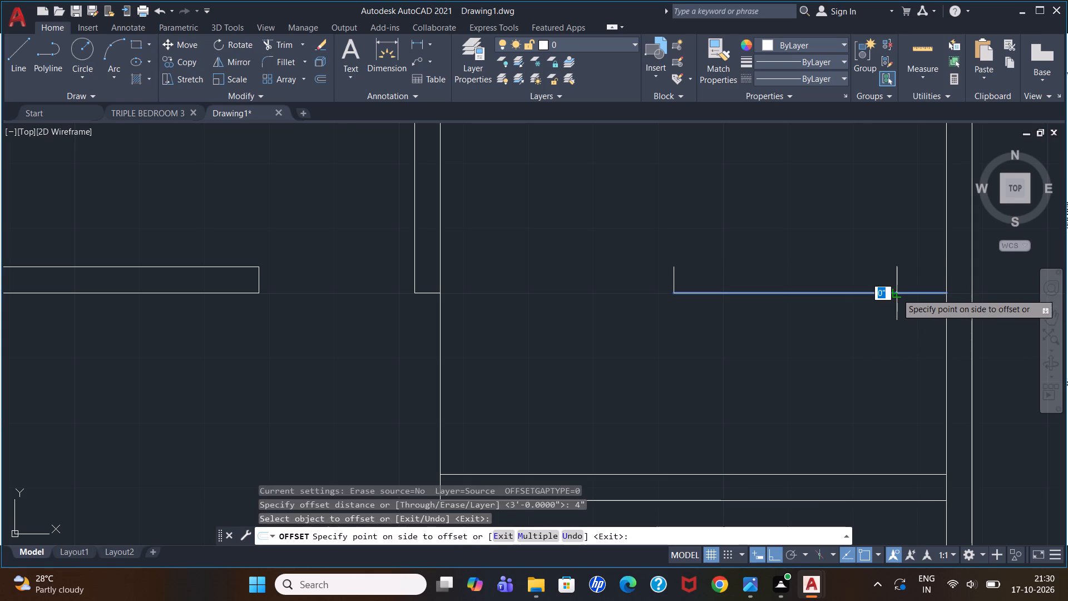
{"action": "left_click", "coordinate": [897, 273]}
{"action": "key", "text": "Escape"}
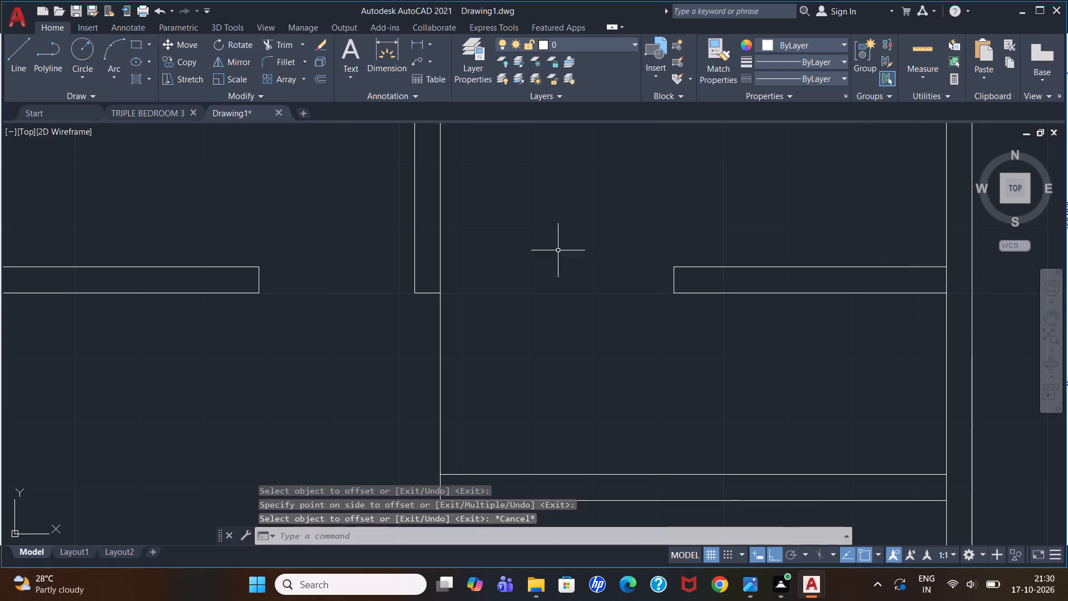
Erase the 4" helper line on the second partition's right face.
{"action": "left_click", "coordinate": [439, 283]}
{"action": "key", "text": "Delete"}
Trim away the second partition's right line below its jamb, both old lower wall lines and the leftover stub.
{"action": "scroll", "coordinate": [478, 252], "scroll_direction": "down", "scroll_amount": 1}
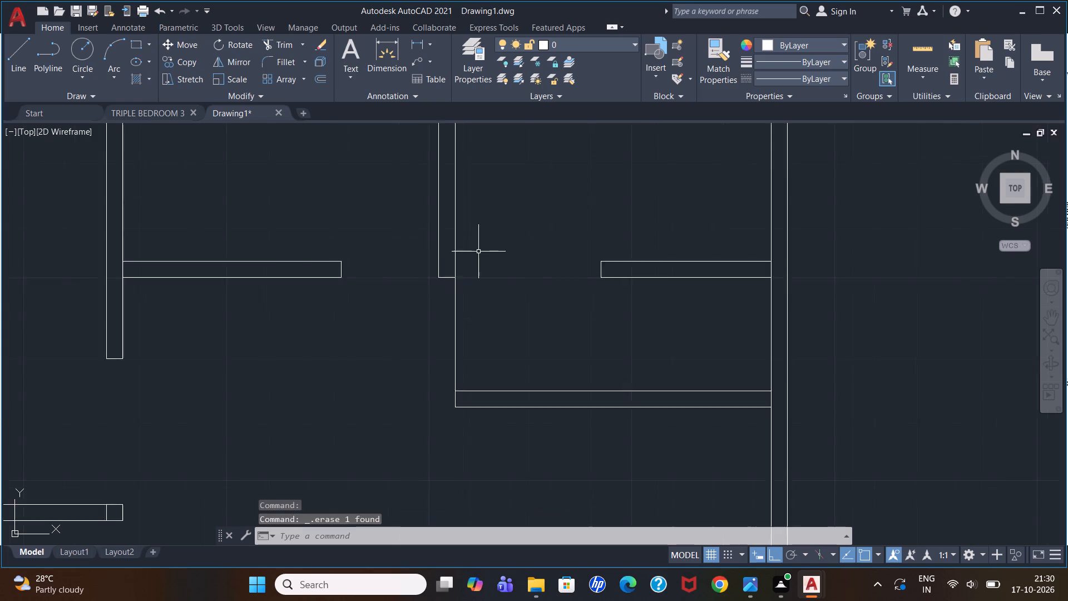
{"action": "scroll", "coordinate": [478, 252], "scroll_direction": "down", "scroll_amount": 2}
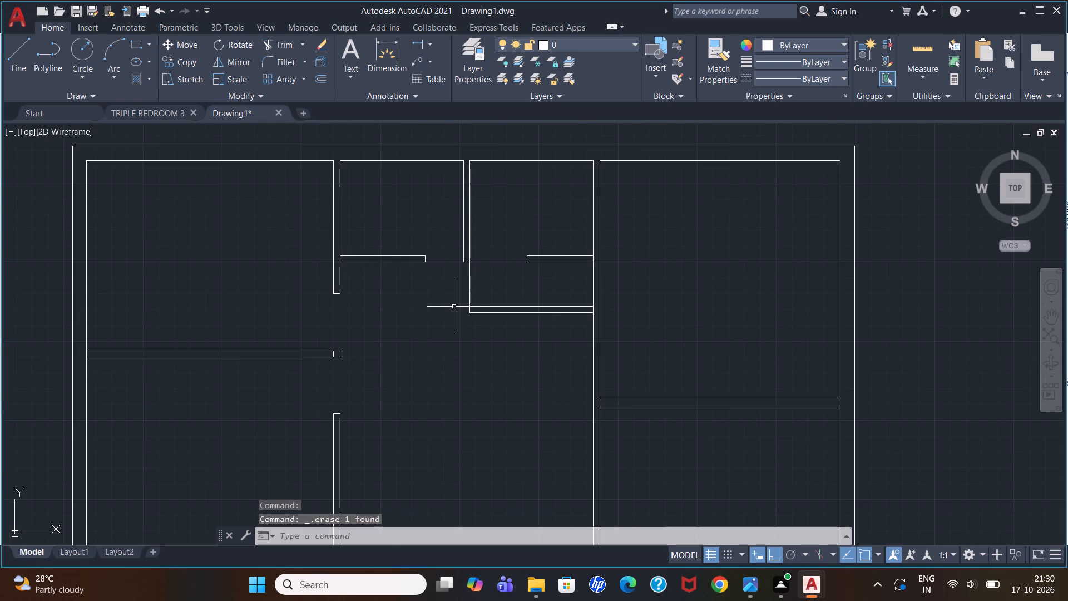
{"action": "type", "text": "tr"}
{"action": "key", "text": "Return"}
{"action": "left_click", "coordinate": [458, 287]}
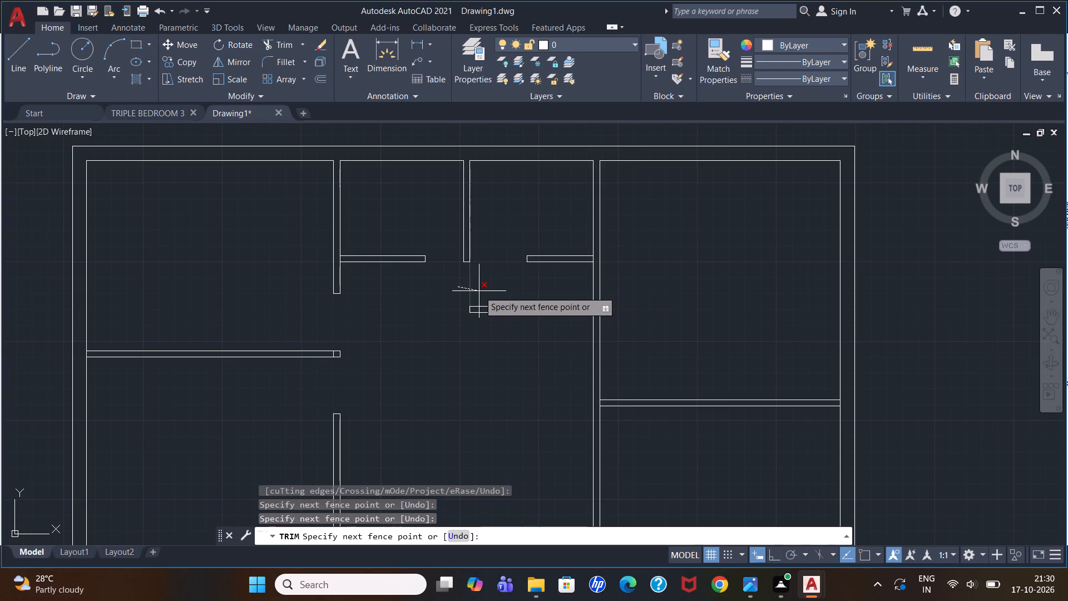
{"action": "left_click", "coordinate": [481, 291]}
{"action": "left_click", "coordinate": [500, 286]}
{"action": "left_click", "coordinate": [509, 328]}
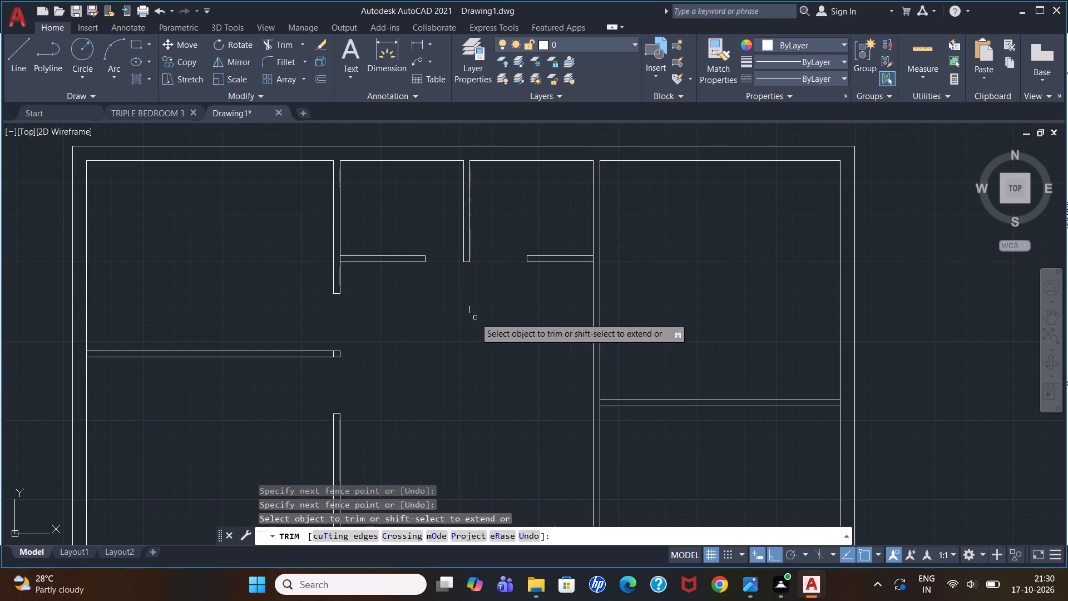
{"action": "left_click", "coordinate": [469, 309]}
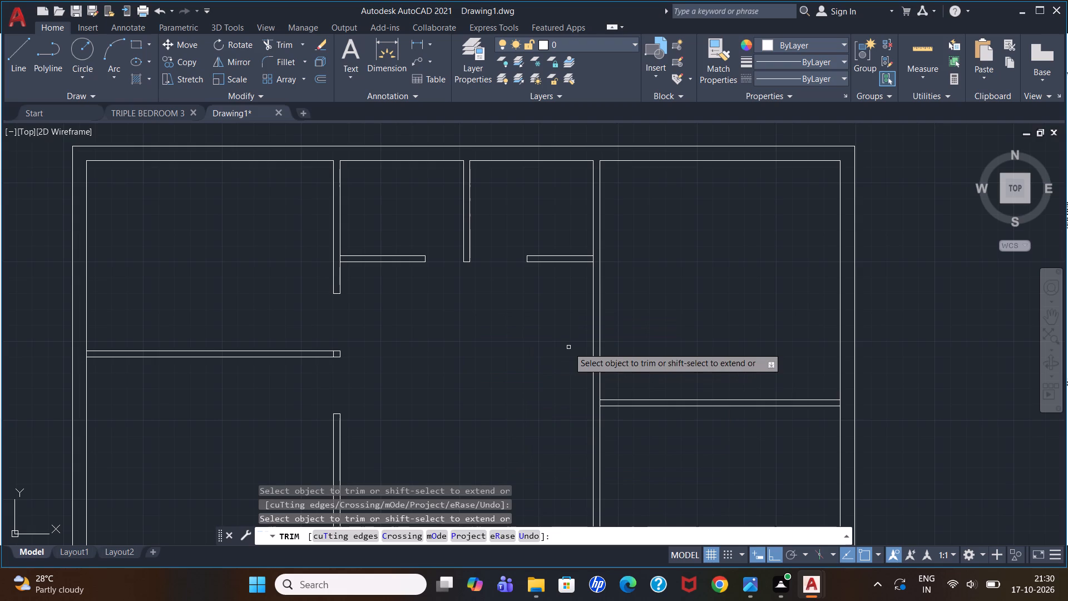
{"action": "key", "text": "Escape"}
{"action": "key", "text": "Escape"}
{"action": "key", "text": "Escape"}
{"action": "key", "text": "Escape"}
{"action": "key", "text": "Escape"}
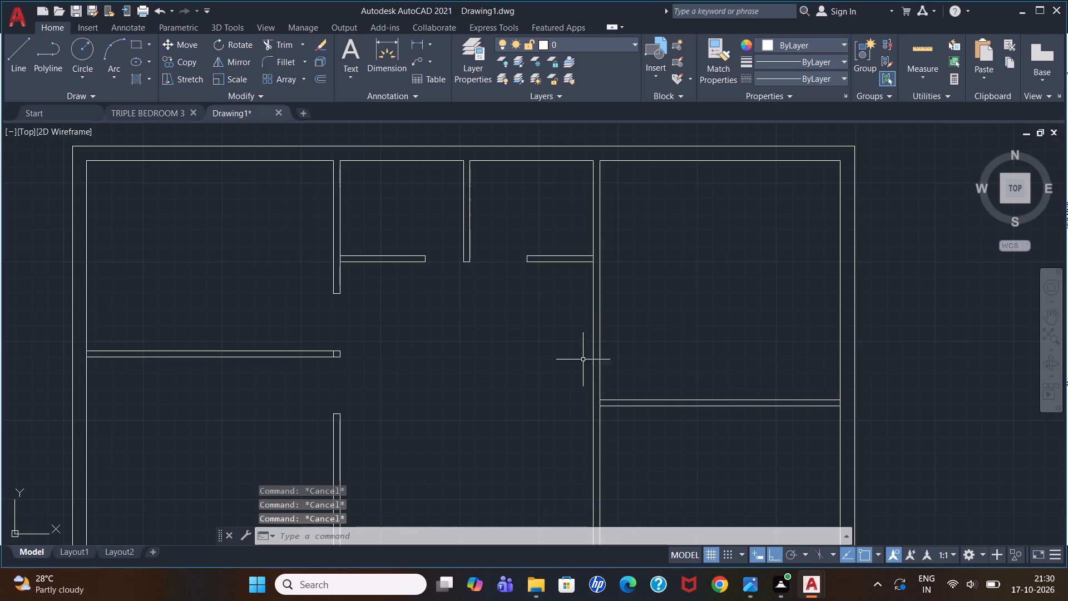
Draw a 3' line up the third partition from the right cross wall's top face, ending with a jamb line across the partition.
{"action": "key", "text": "l"}
{"action": "key", "text": "Return"}
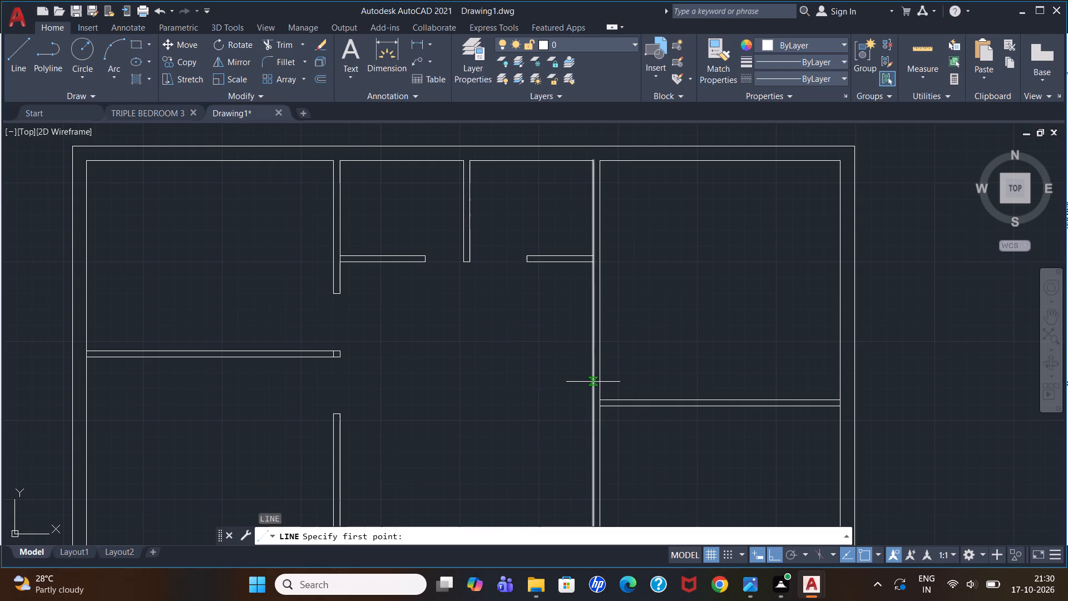
{"action": "scroll", "coordinate": [598, 388], "scroll_direction": "up", "scroll_amount": 1}
{"action": "left_click", "coordinate": [597, 407]}
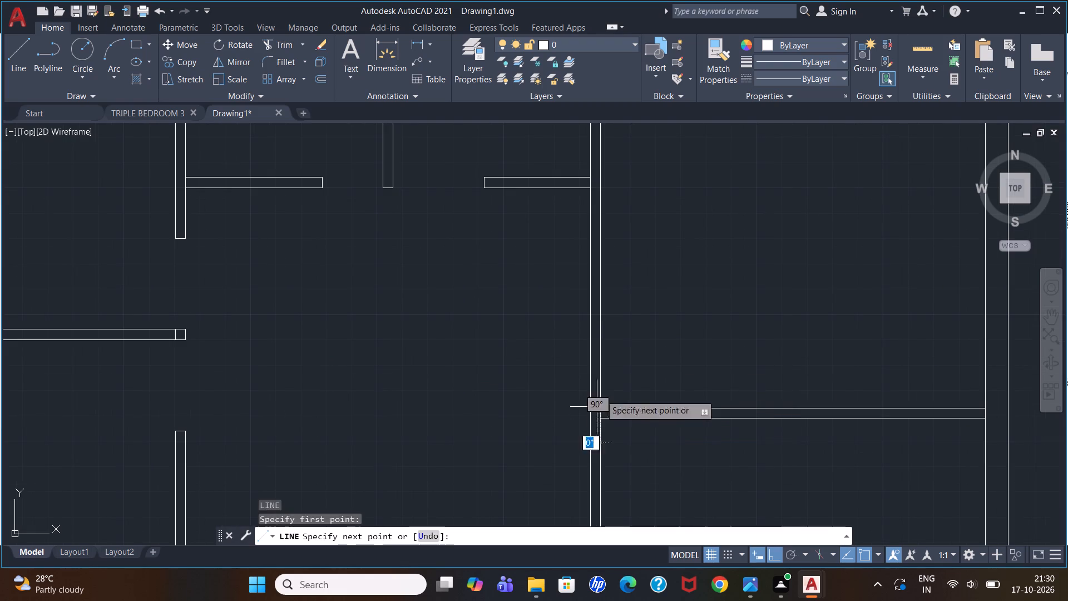
{"action": "type", "text": "3'"}
{"action": "key", "text": "Return"}
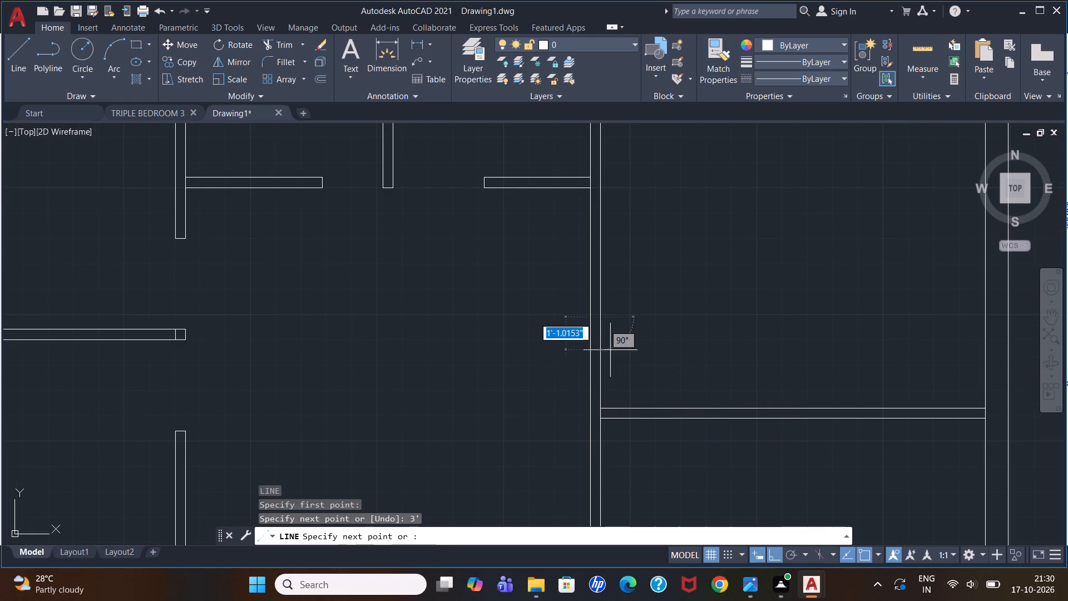
{"action": "left_click", "coordinate": [589, 317]}
{"action": "key", "text": "Escape"}
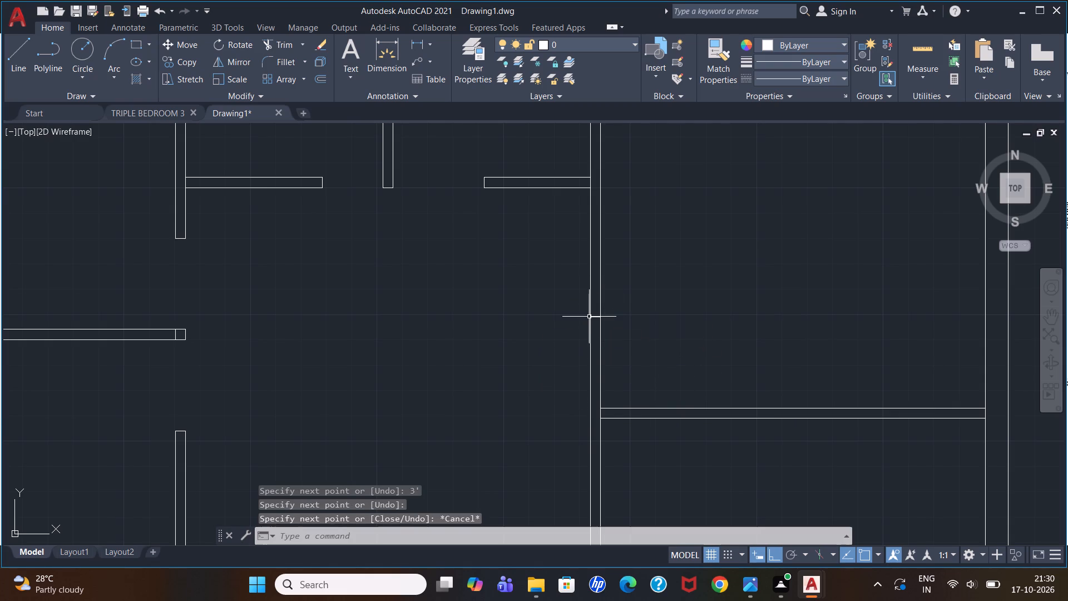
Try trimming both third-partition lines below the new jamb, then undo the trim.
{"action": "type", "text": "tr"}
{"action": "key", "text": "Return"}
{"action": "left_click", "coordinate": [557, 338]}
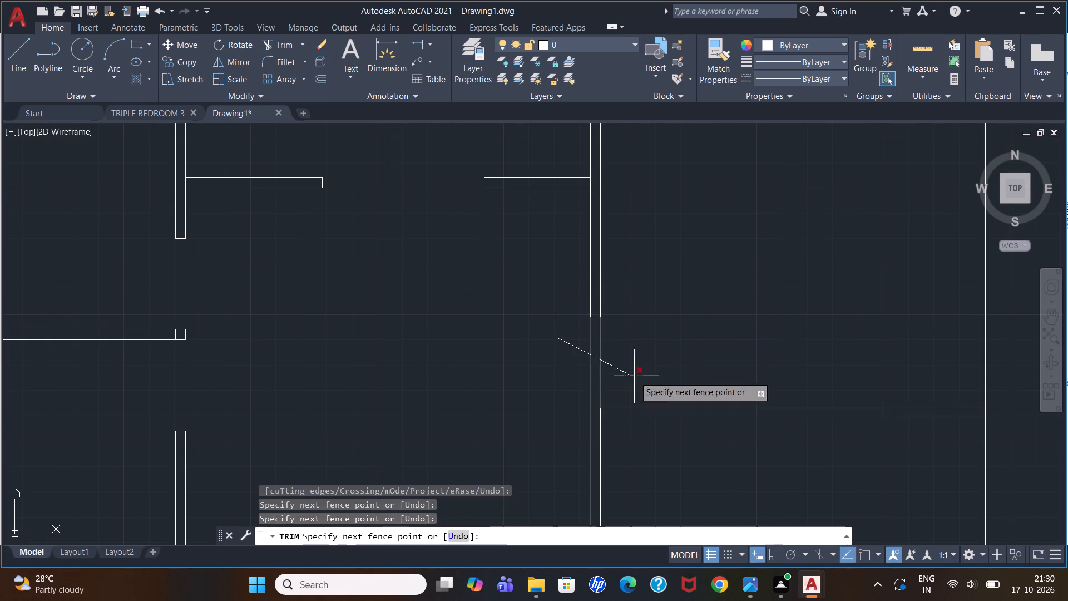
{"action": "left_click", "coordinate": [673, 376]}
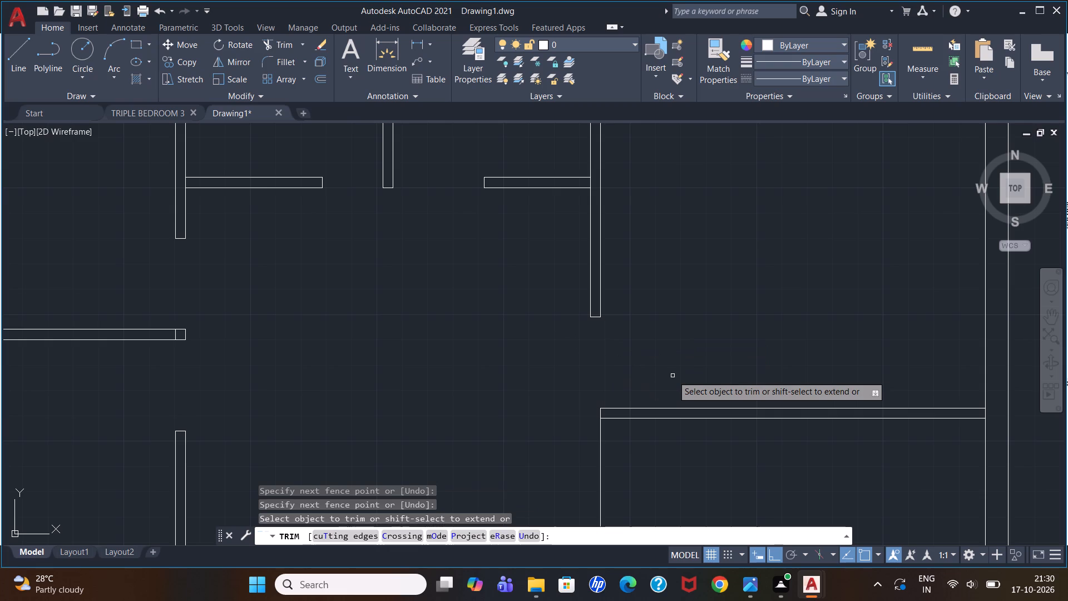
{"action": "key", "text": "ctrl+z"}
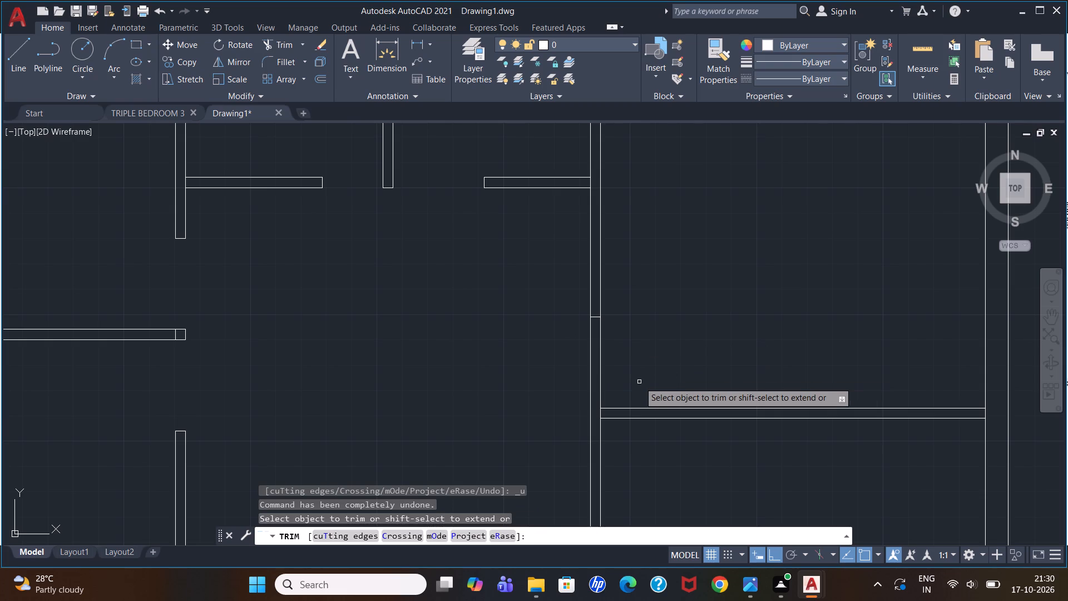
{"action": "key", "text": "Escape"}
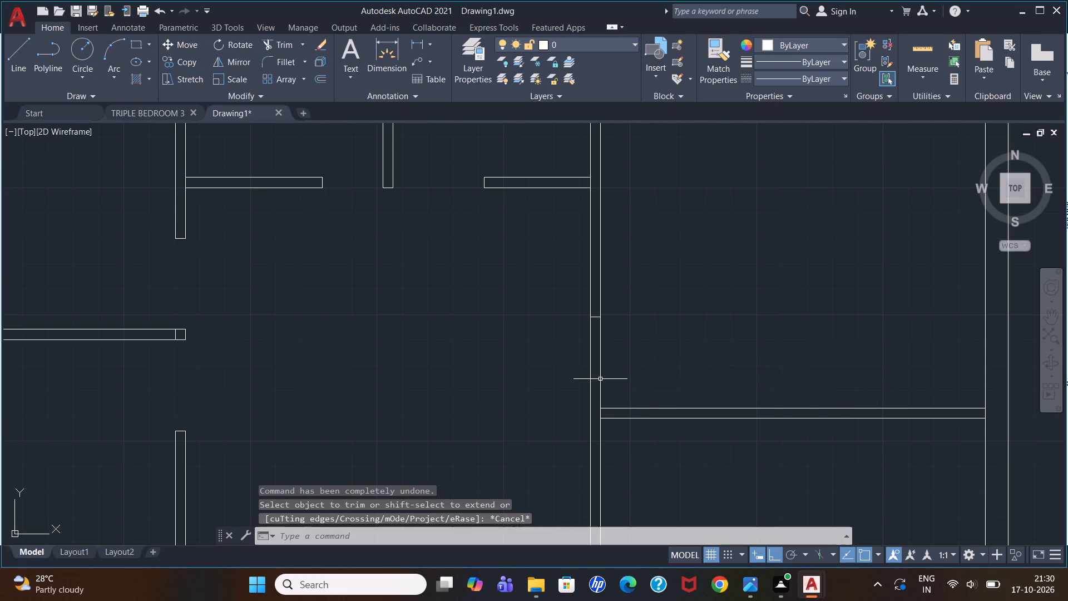
Extend both lines of the right cross wall across the third partition to its left face.
{"action": "type", "text": "ex"}
{"action": "key", "text": "Return"}
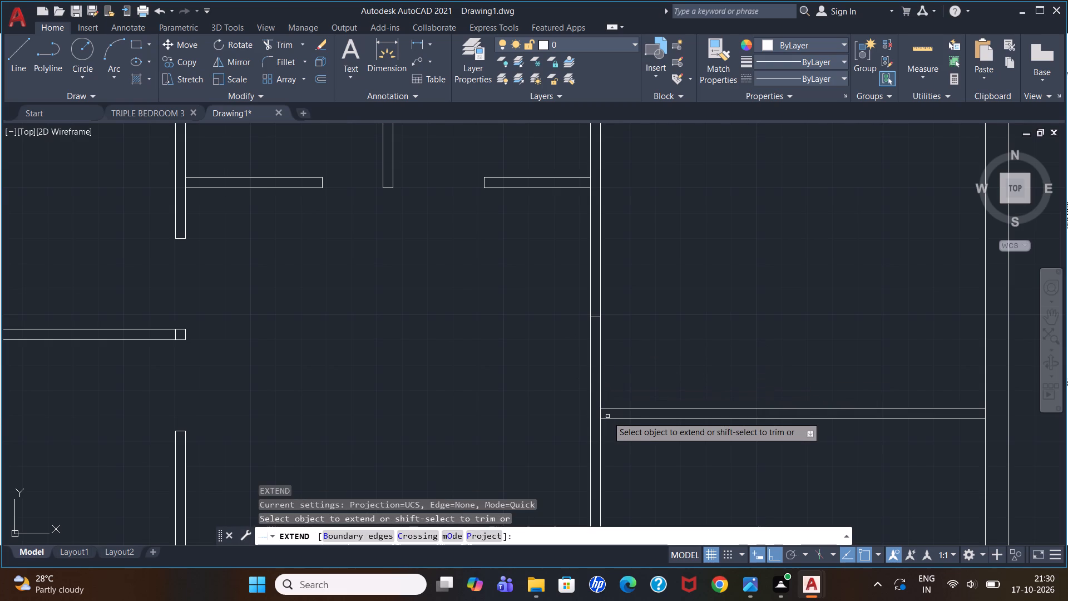
{"action": "left_click", "coordinate": [609, 419]}
{"action": "left_click", "coordinate": [609, 408]}
{"action": "key", "text": "Escape"}
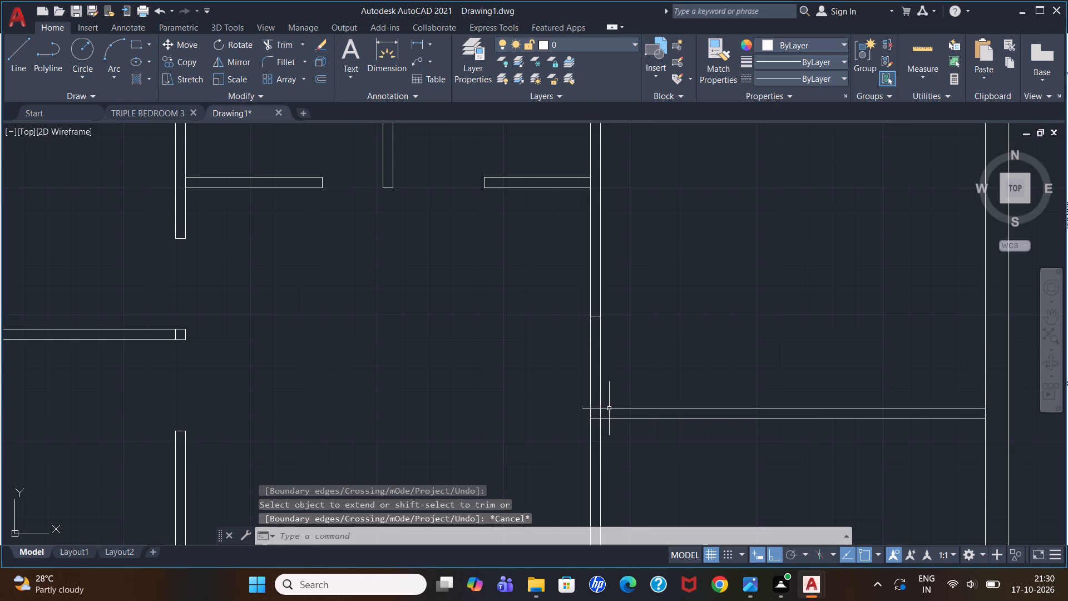
Trim both third-partition lines between the jamb and the right cross wall to open the 3' doorway.
{"action": "type", "text": "tr"}
{"action": "key", "text": "Return"}
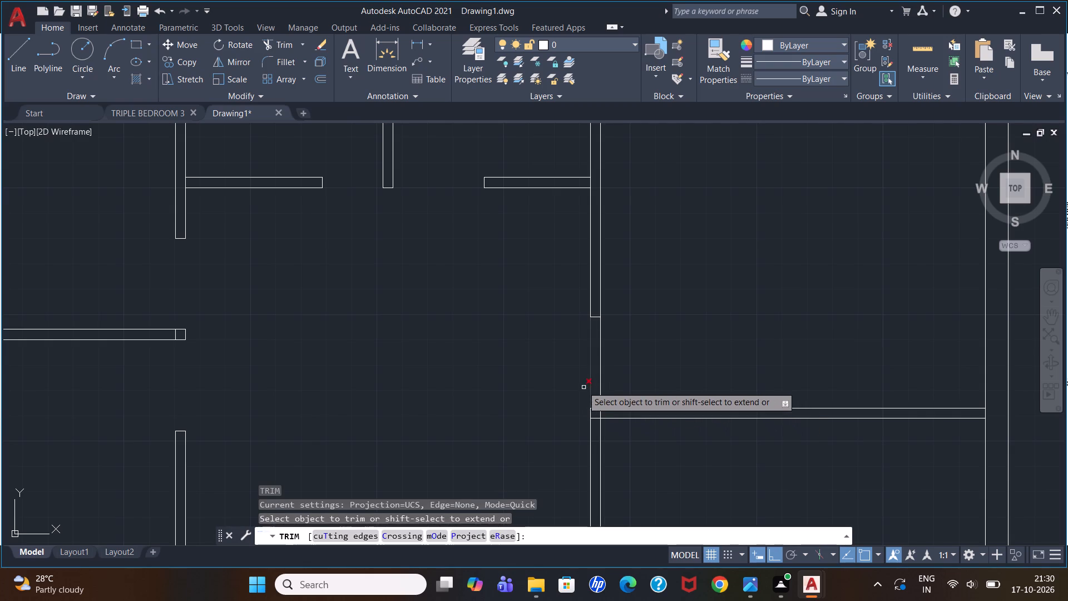
{"action": "left_click", "coordinate": [562, 373]}
{"action": "left_click", "coordinate": [638, 372]}
{"action": "key", "text": "Escape"}
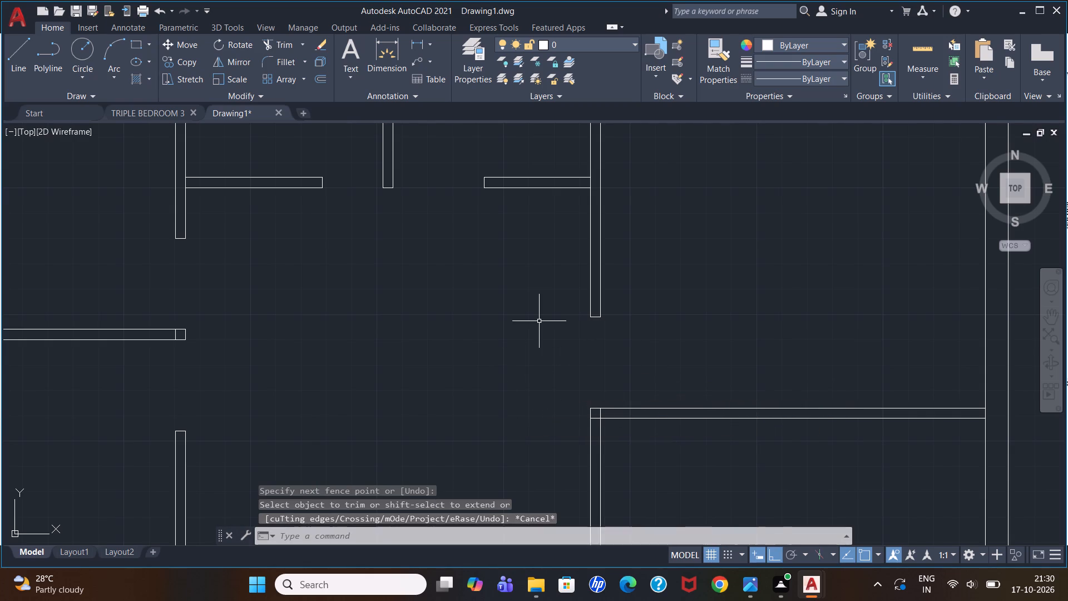
In the top room between the second and third partitions, offset the inner top wall line and the third partition's left face 2' inward.
{"action": "scroll", "coordinate": [539, 321], "scroll_direction": "down", "scroll_amount": 2}
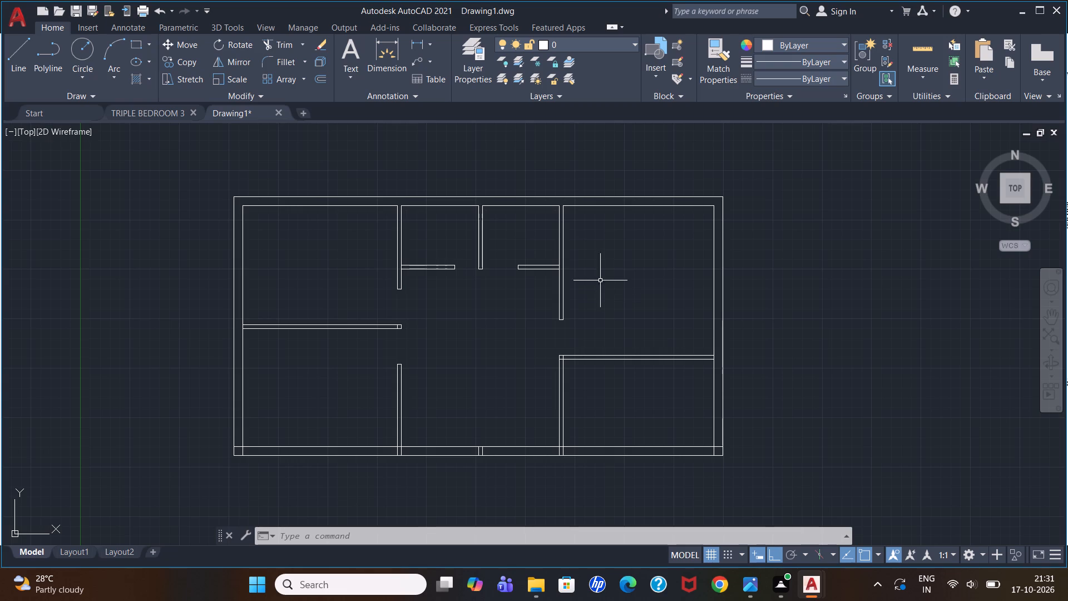
{"action": "key", "text": "o"}
{"action": "key", "text": "Return"}
{"action": "type", "text": "2'"}
{"action": "key", "text": "Return"}
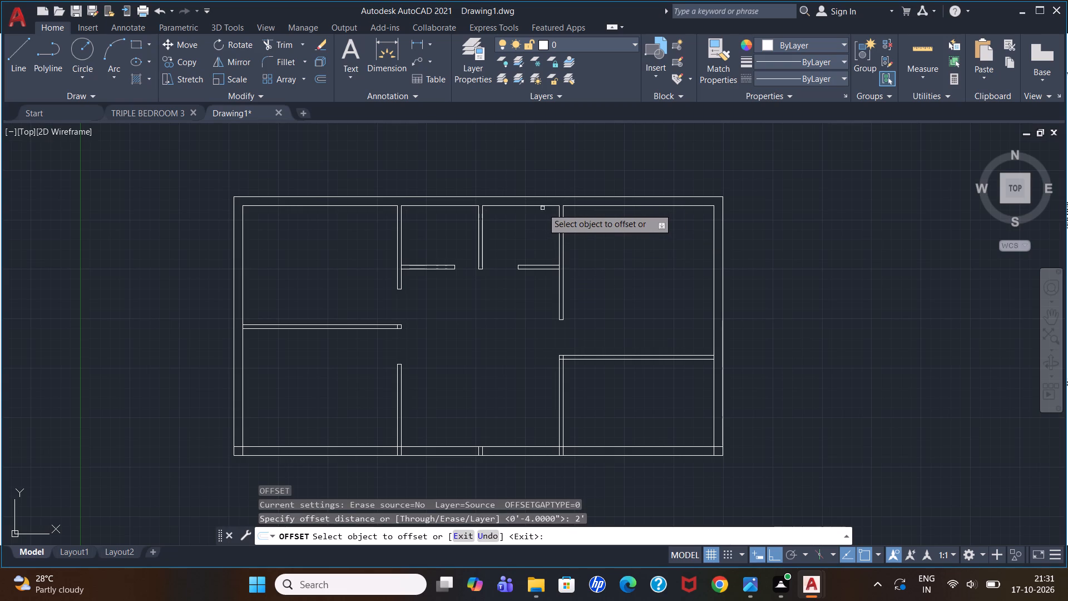
{"action": "left_click", "coordinate": [544, 206]}
{"action": "left_click", "coordinate": [537, 247]}
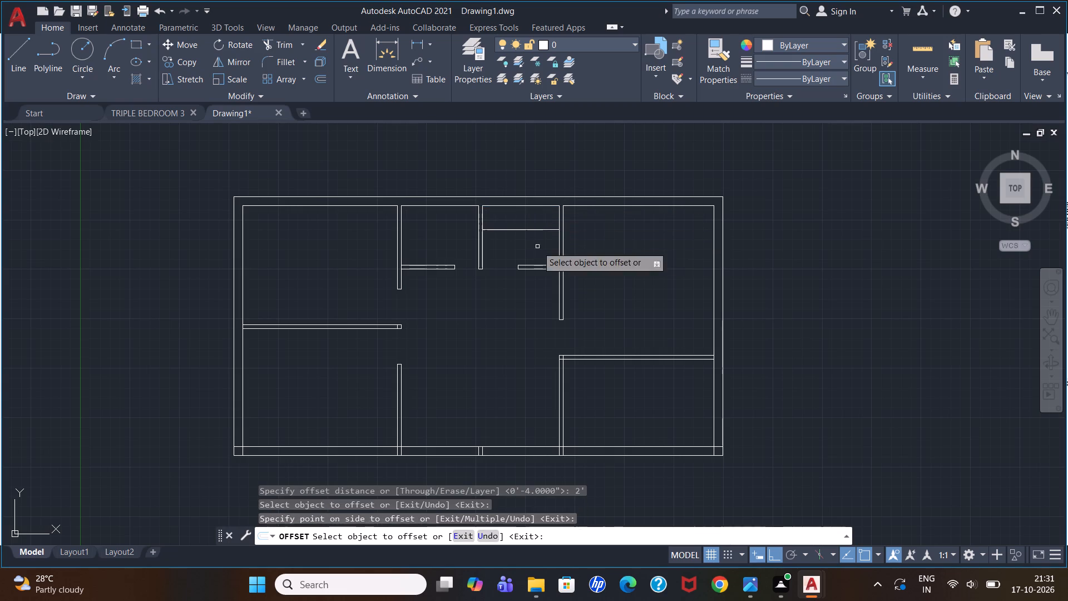
{"action": "left_click", "coordinate": [559, 248]}
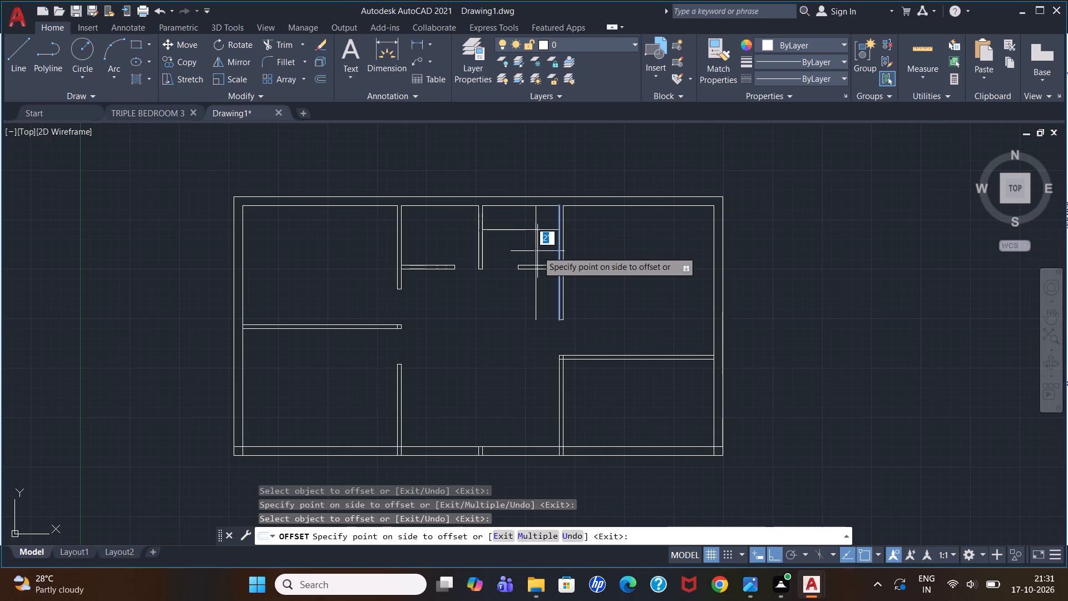
{"action": "left_click", "coordinate": [537, 251]}
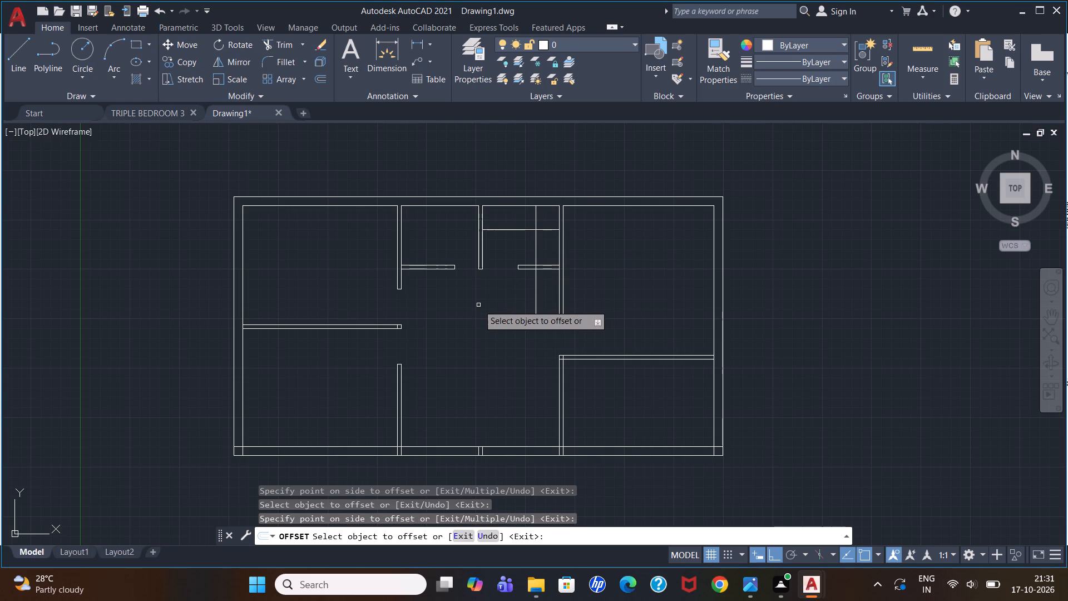
{"action": "key", "text": "Escape"}
{"action": "key", "text": "Escape"}
{"action": "key", "text": "Escape"}
{"action": "key", "text": "Escape"}
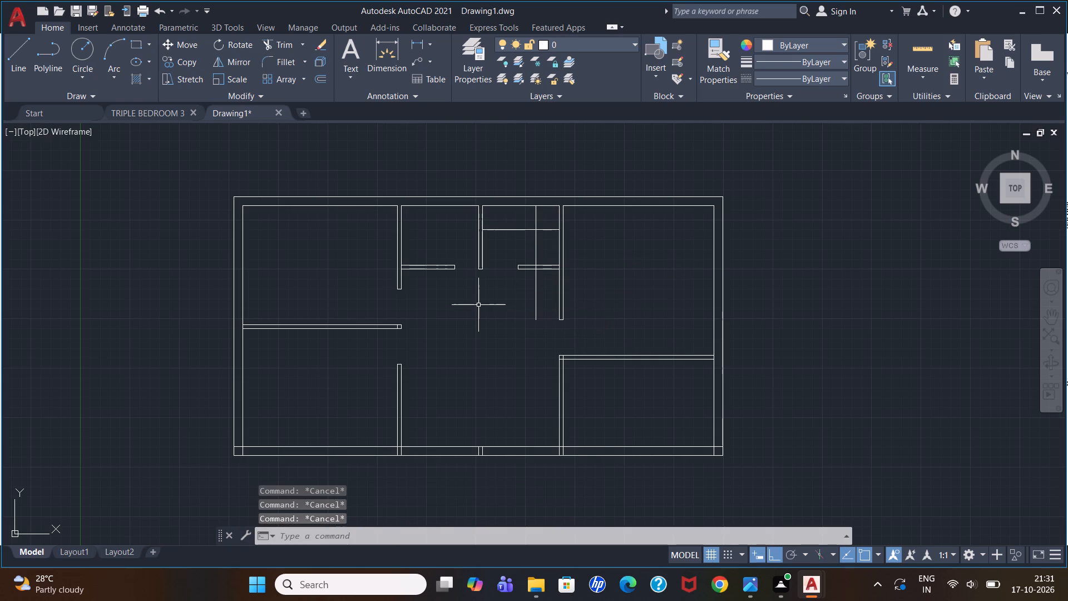
Trim the two 2' offset lines into an L-shaped outline running from the second partition to the short wall's top face.
{"action": "type", "text": "tr"}
{"action": "key", "text": "Return"}
{"action": "left_click", "coordinate": [535, 294]}
{"action": "scroll", "coordinate": [540, 255], "scroll_direction": "up", "scroll_amount": 2}
{"action": "left_click", "coordinate": [556, 189]}
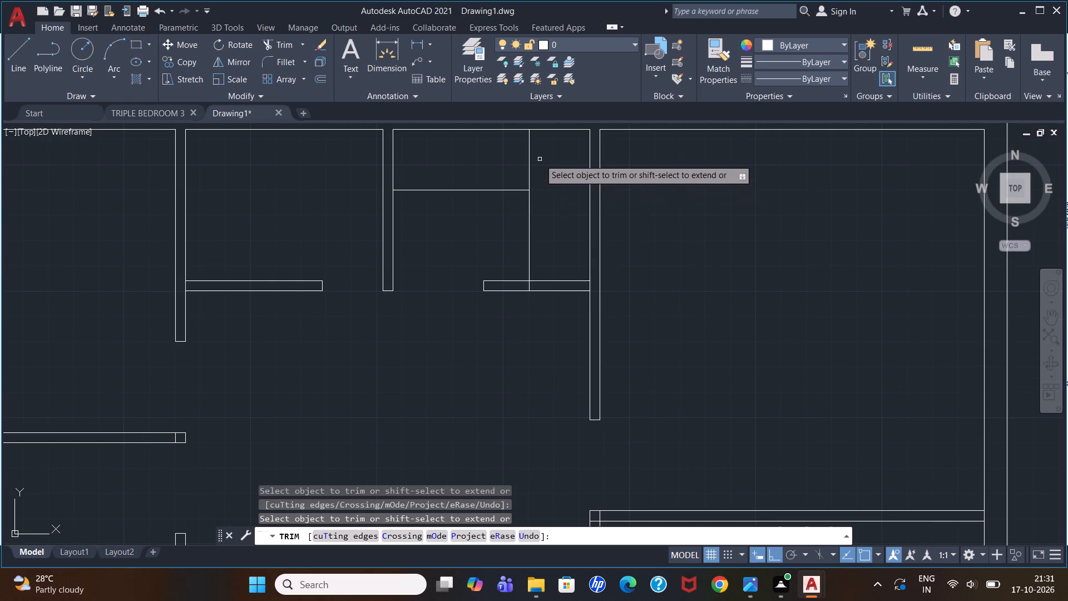
{"action": "left_click", "coordinate": [529, 165]}
{"action": "scroll", "coordinate": [550, 272], "scroll_direction": "up", "scroll_amount": 1}
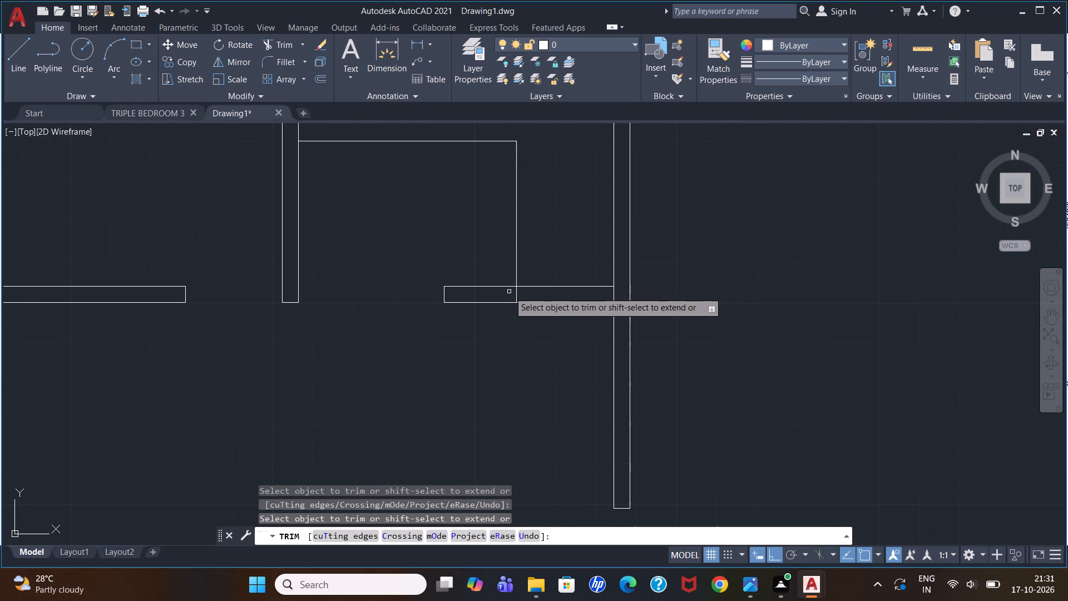
{"action": "left_click", "coordinate": [516, 298]}
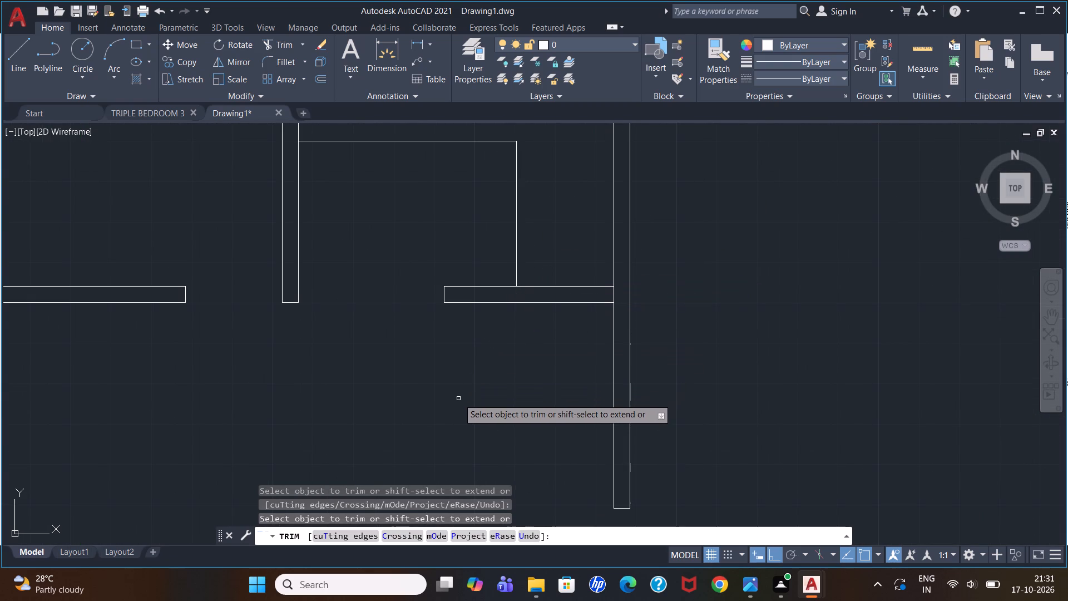
{"action": "key", "text": "Escape"}
{"action": "key", "text": "Escape"}
{"action": "key", "text": "Escape"}
{"action": "key", "text": "Escape"}
Measure the bottom-left room's width from the outer wall's inner face to the first partition.
{"action": "scroll", "coordinate": [382, 398], "scroll_direction": "down", "scroll_amount": 4}
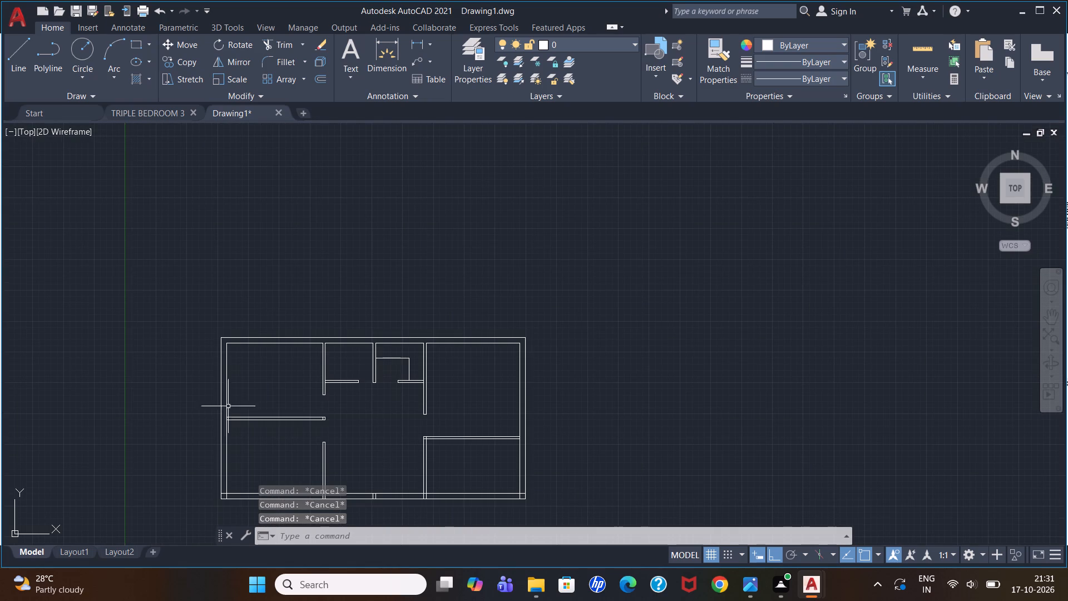
{"action": "scroll", "coordinate": [314, 339], "scroll_direction": "down", "scroll_amount": 1}
{"action": "scroll", "coordinate": [290, 395], "scroll_direction": "up", "scroll_amount": 3}
{"action": "scroll", "coordinate": [372, 368], "scroll_direction": "down", "scroll_amount": 1}
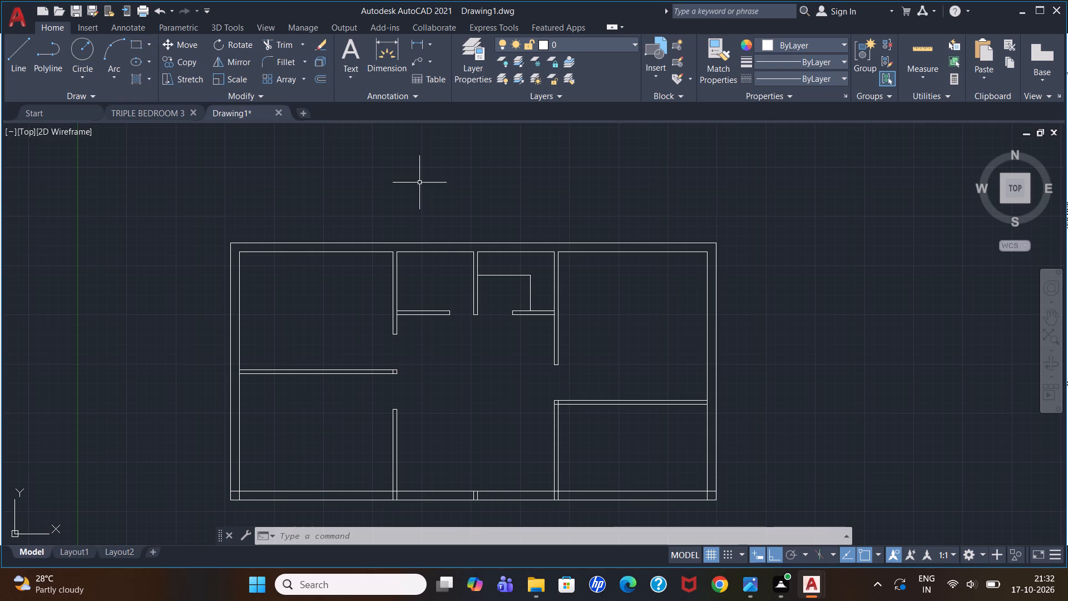
{"action": "left_click", "coordinate": [413, 42]}
{"action": "left_click", "coordinate": [236, 426]}
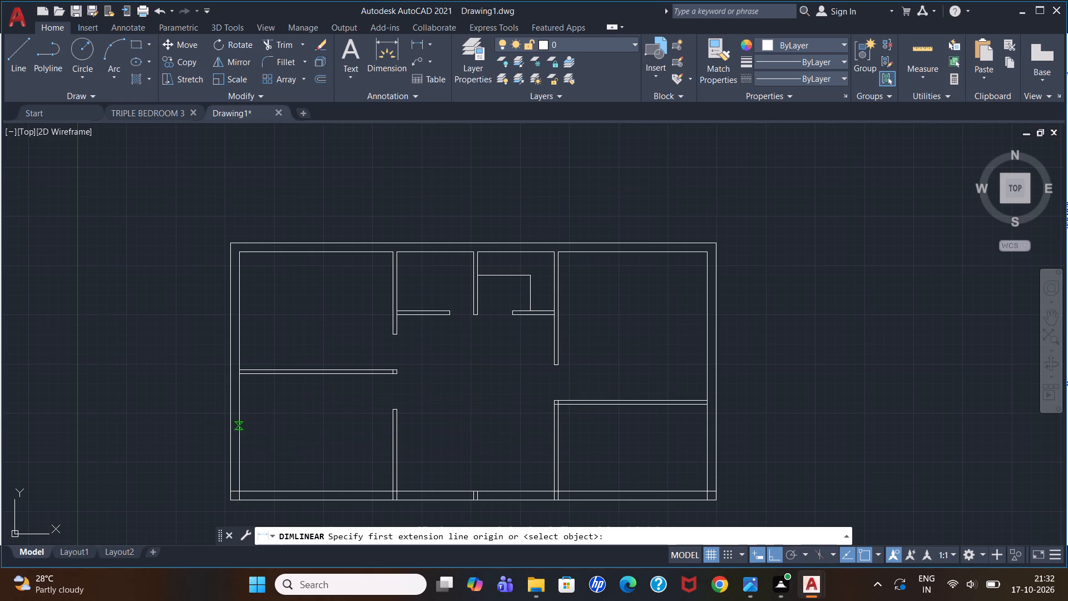
{"action": "left_click", "coordinate": [393, 431]}
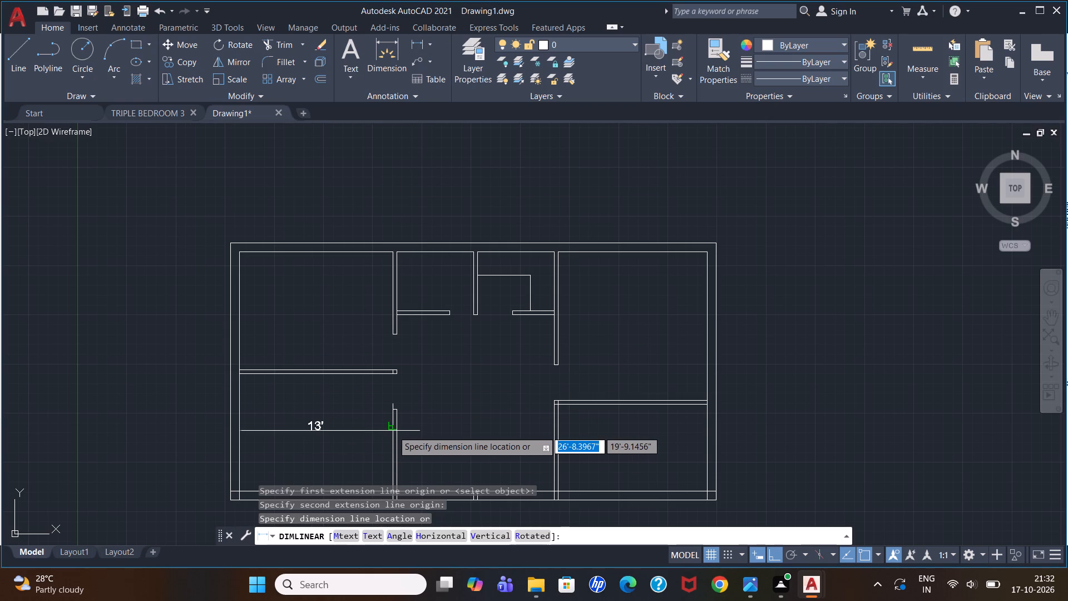
{"action": "key", "text": "Escape"}
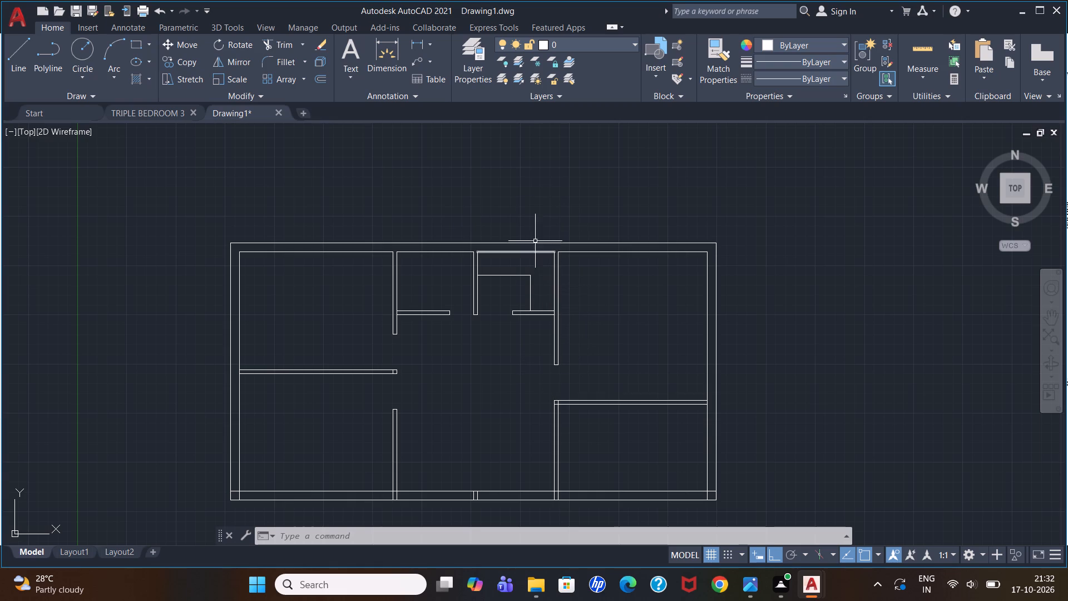
Measure the third partition's length from the inner top wall line down to its door jamb.
{"action": "left_click", "coordinate": [419, 38]}
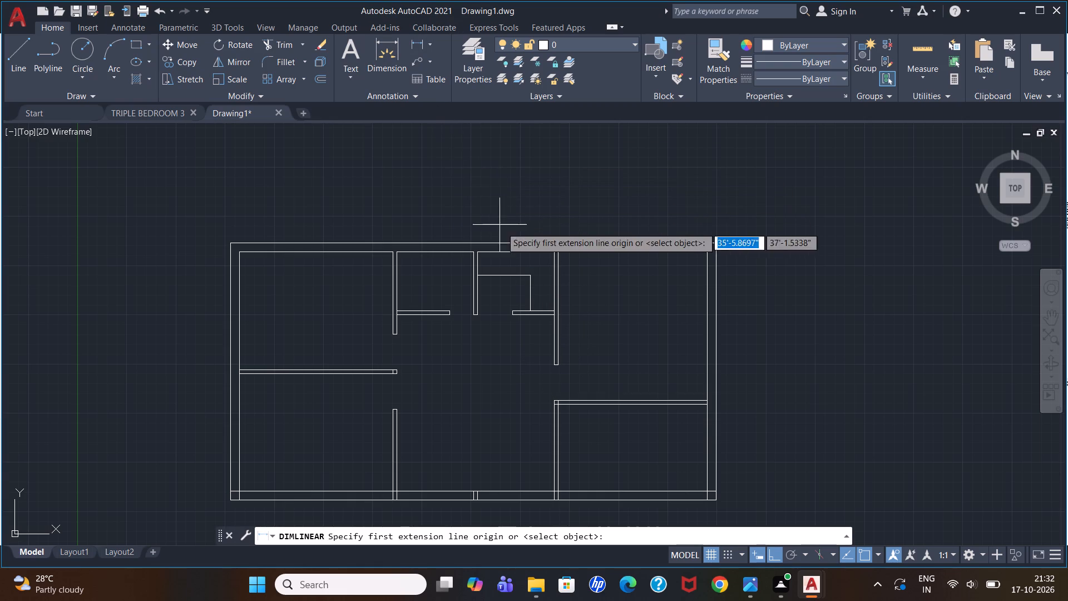
{"action": "left_click", "coordinate": [552, 252]}
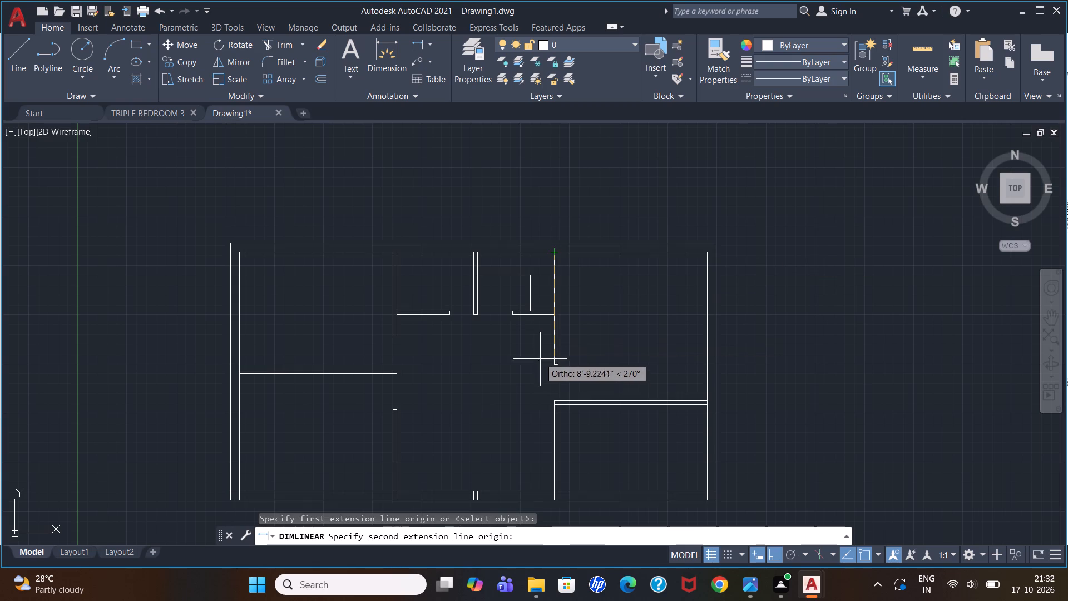
{"action": "left_click", "coordinate": [548, 364]}
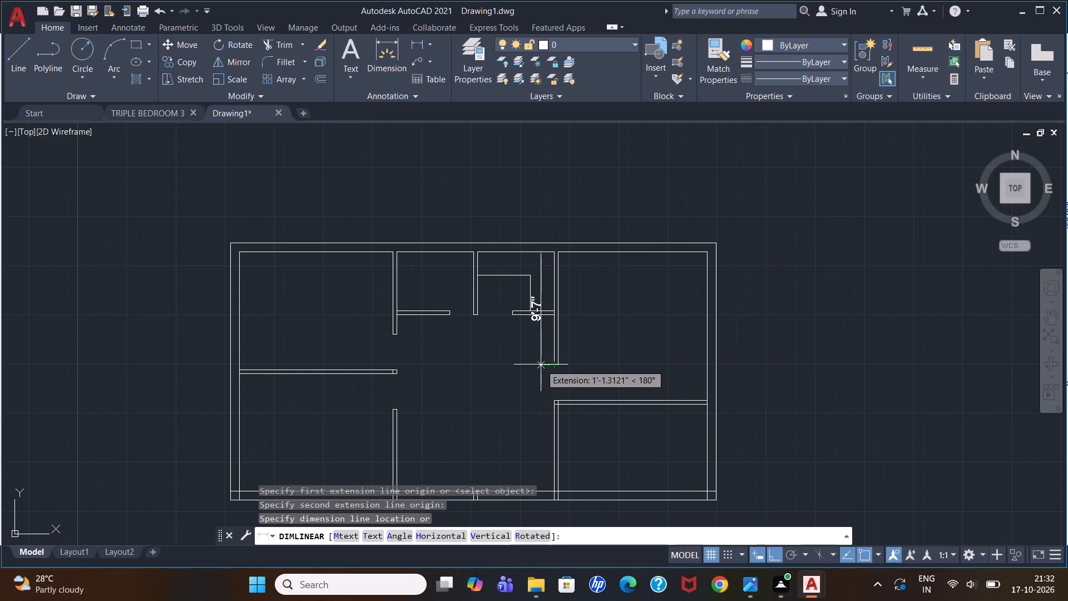
{"action": "key", "text": "Escape"}
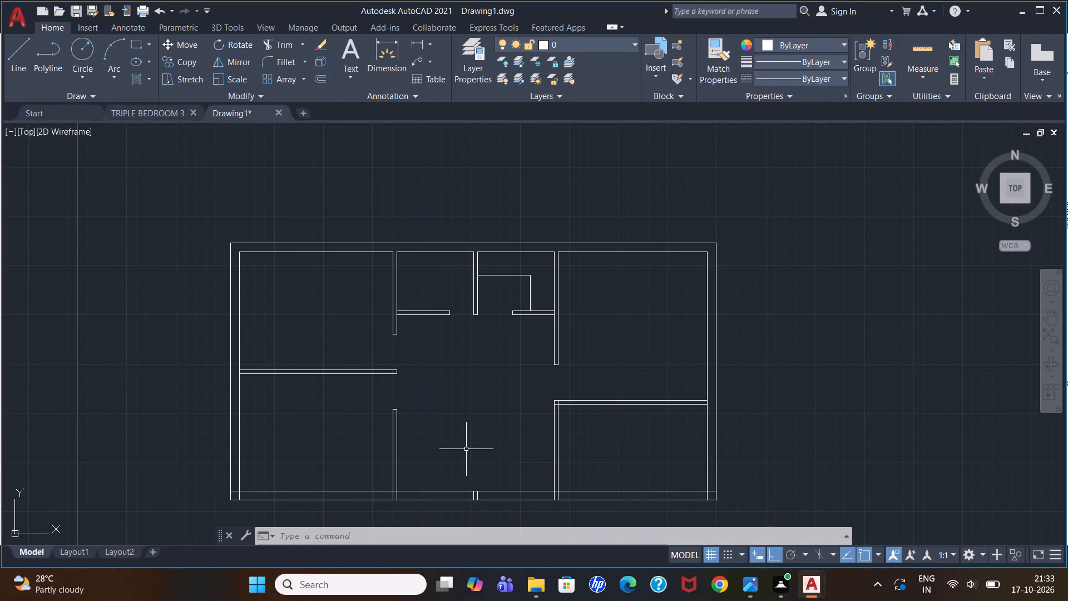
Offset the inner top wall line between the first and second partitions 6'6" downward.
{"action": "key", "text": "o"}
{"action": "key", "text": "Return"}
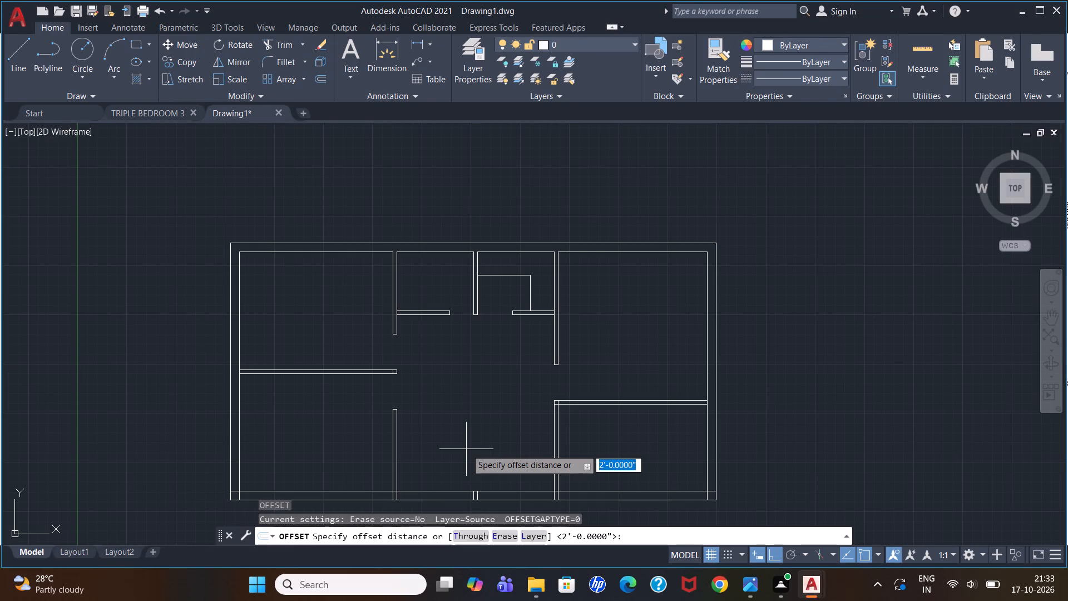
{"action": "key", "text": "6"}
{"action": "type", "text": "'6"}
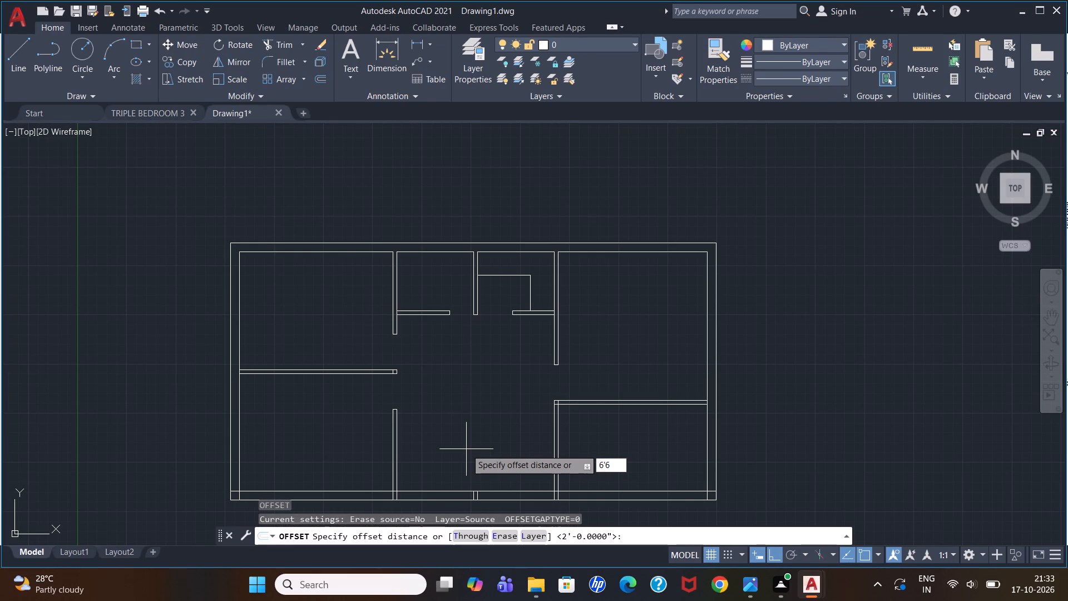
{"action": "key", "text": "shift+quotedbl"}
{"action": "key", "text": "Return"}
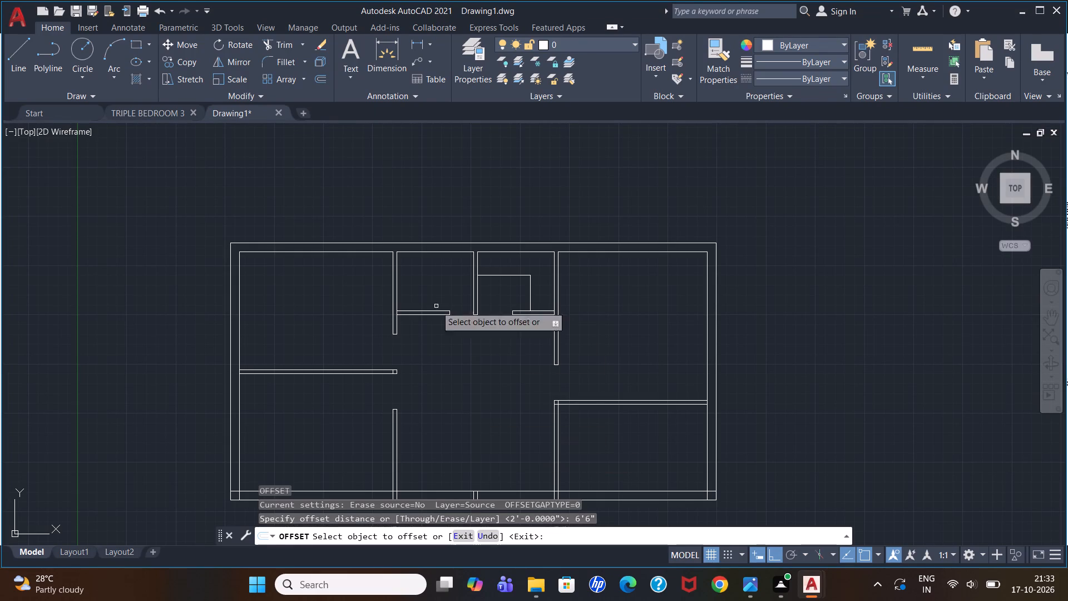
{"action": "left_click", "coordinate": [421, 253]}
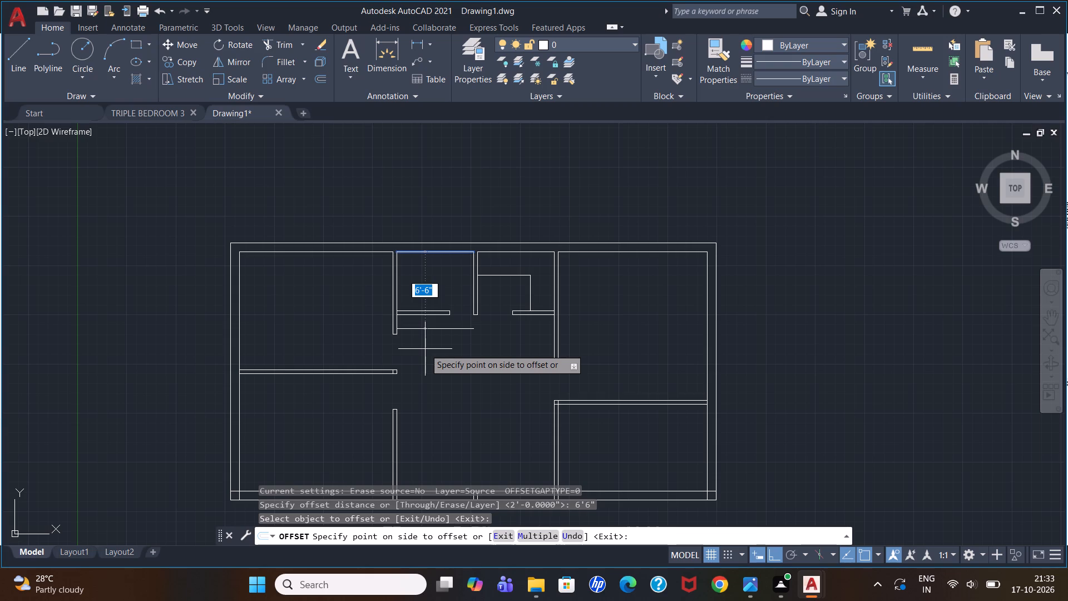
{"action": "left_click", "coordinate": [425, 349]}
{"action": "type", "text": "oo"}
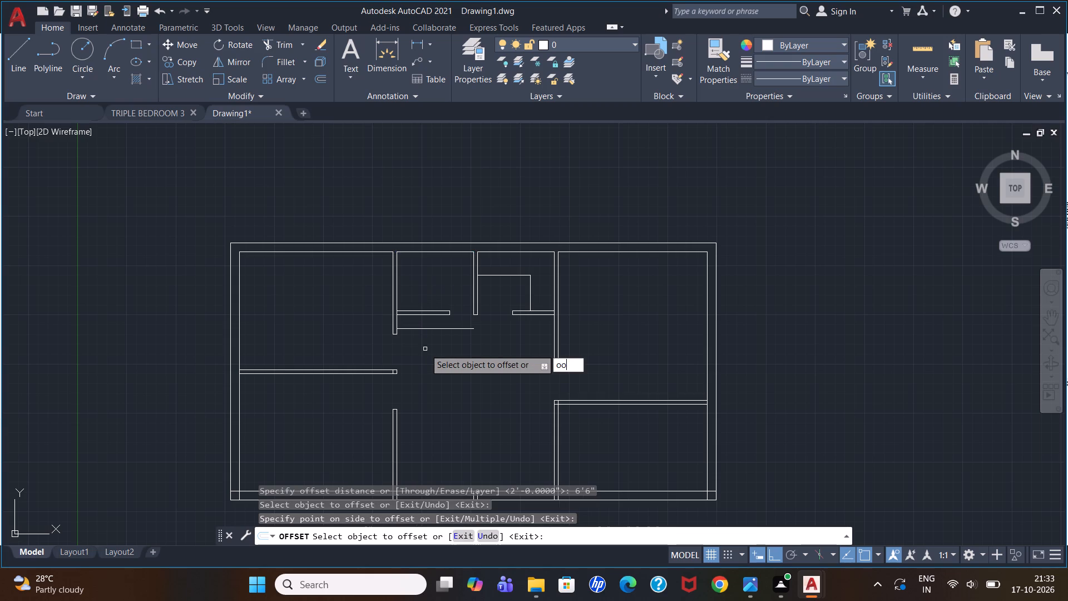
{"action": "key", "text": "Return"}
{"action": "key", "text": "Escape"}
{"action": "key", "text": "Escape"}
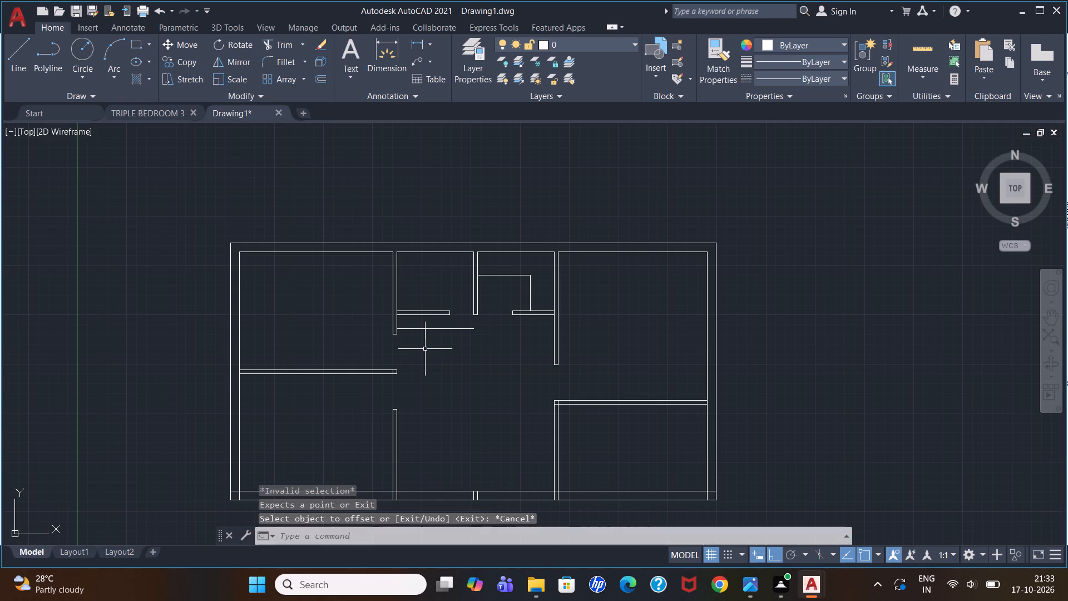
{"action": "key", "text": "Escape"}
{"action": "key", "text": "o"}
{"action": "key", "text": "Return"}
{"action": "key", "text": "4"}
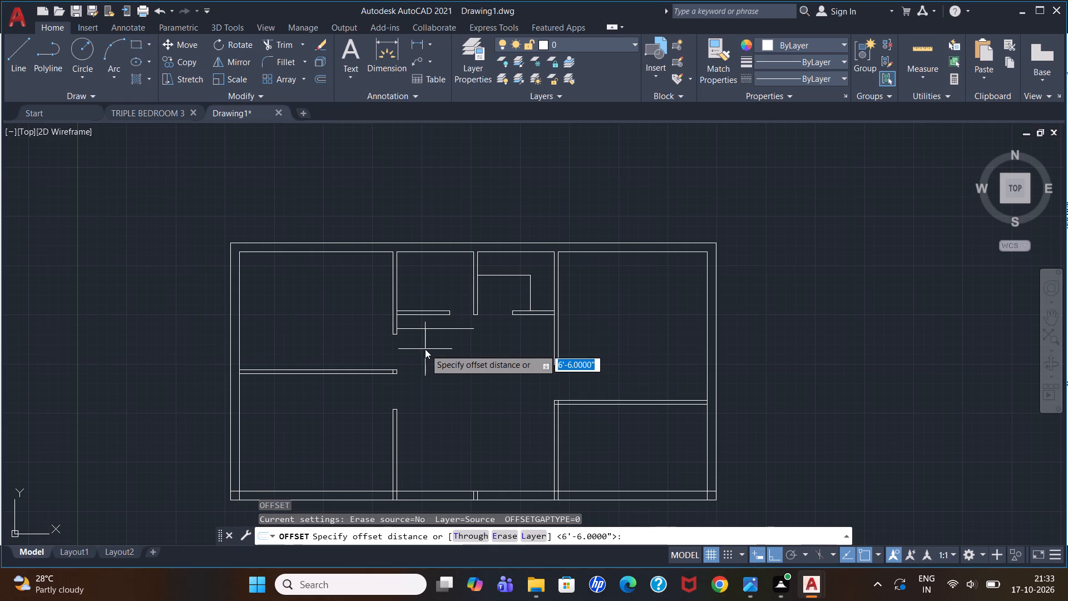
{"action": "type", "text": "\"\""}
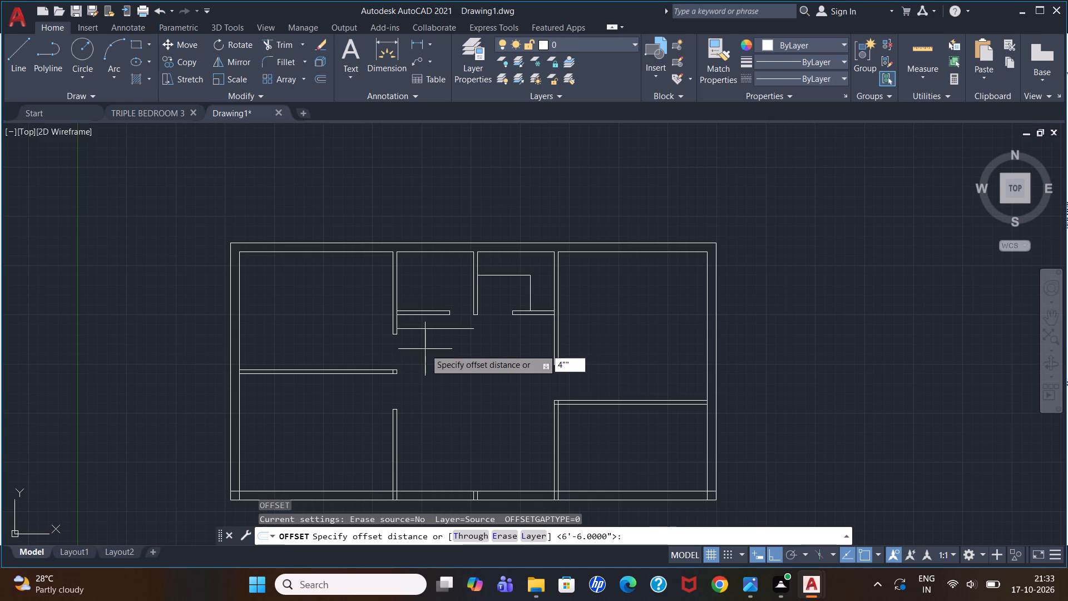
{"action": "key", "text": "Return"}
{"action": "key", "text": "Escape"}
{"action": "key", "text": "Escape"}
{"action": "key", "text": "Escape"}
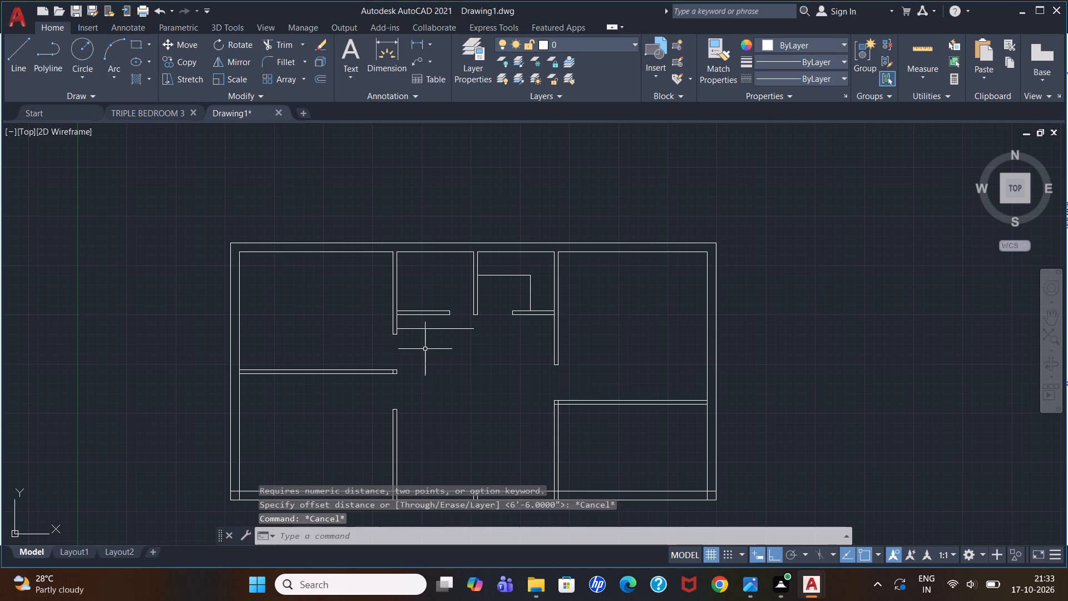
Offset the new horizontal line below the short left wall 4" downward to form a wall thickness.
{"action": "key", "text": "o"}
{"action": "key", "text": "Return"}
{"action": "type", "text": "4\""}
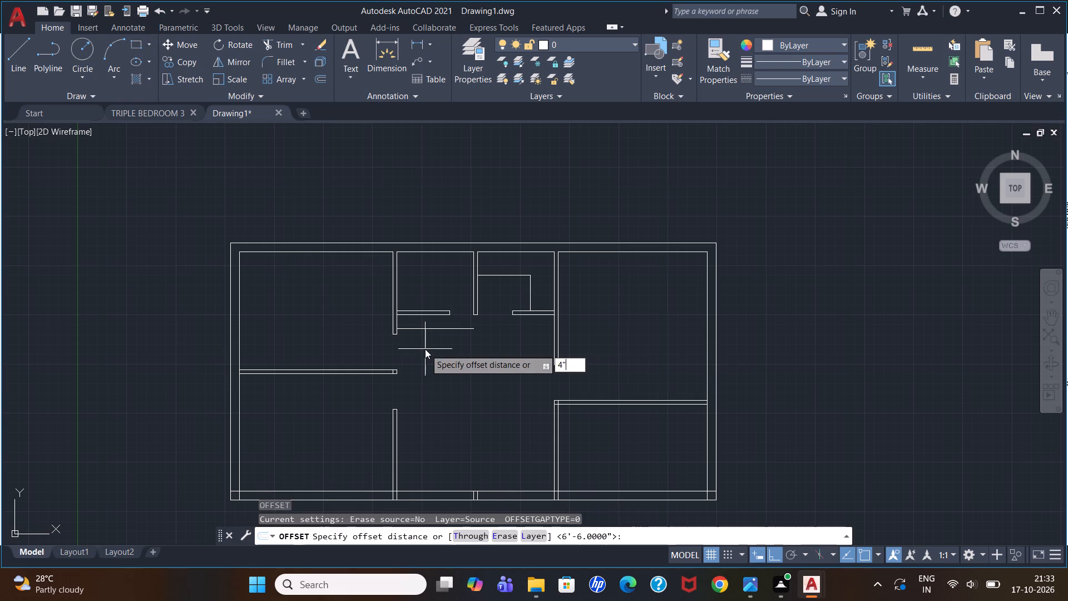
{"action": "key", "text": "Return"}
{"action": "left_click", "coordinate": [428, 329]}
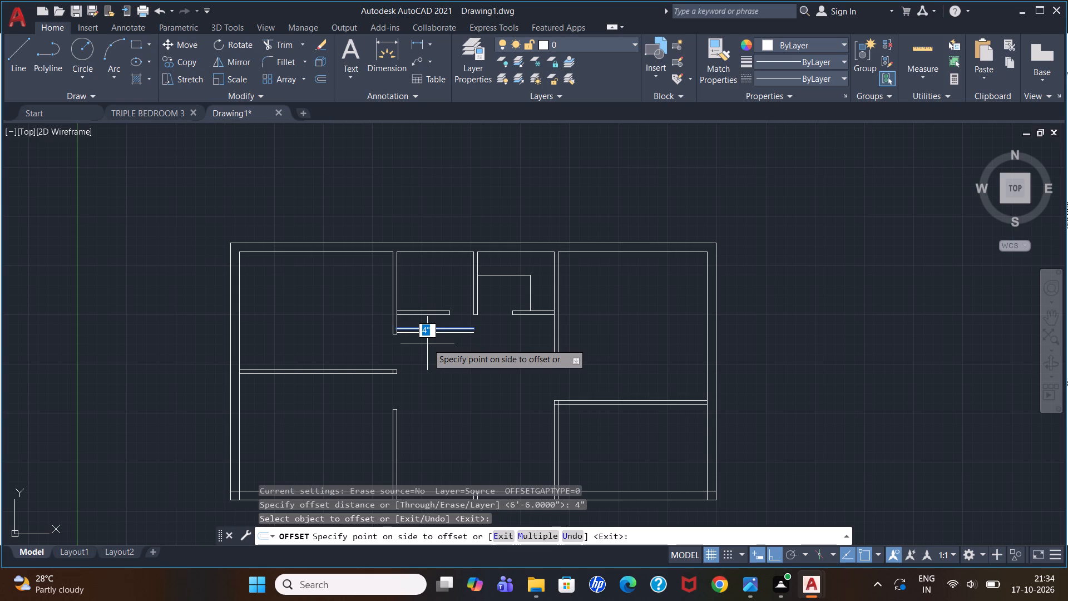
{"action": "left_click", "coordinate": [427, 343]}
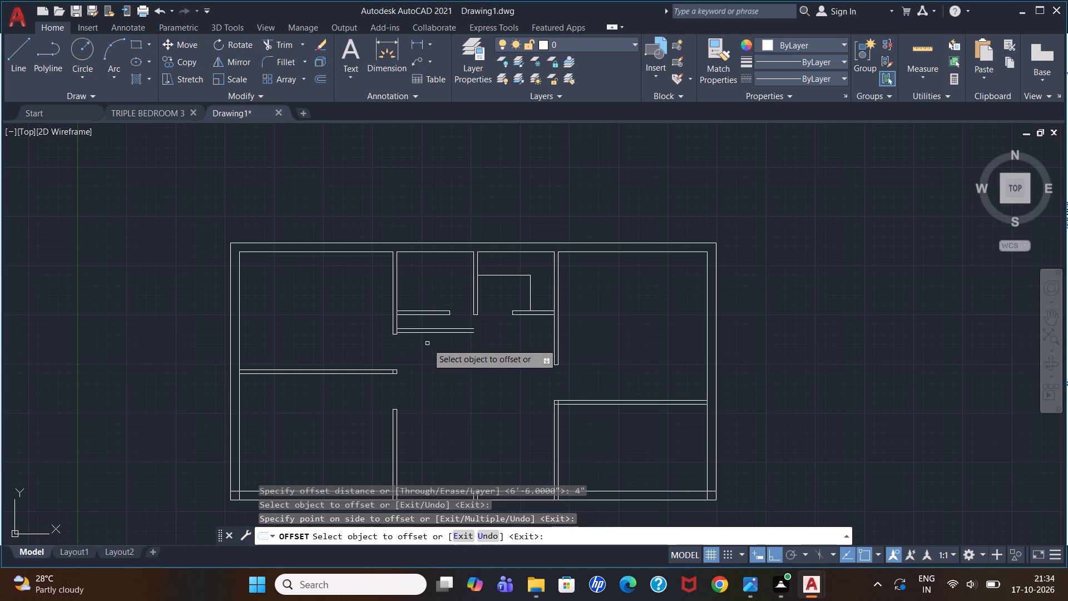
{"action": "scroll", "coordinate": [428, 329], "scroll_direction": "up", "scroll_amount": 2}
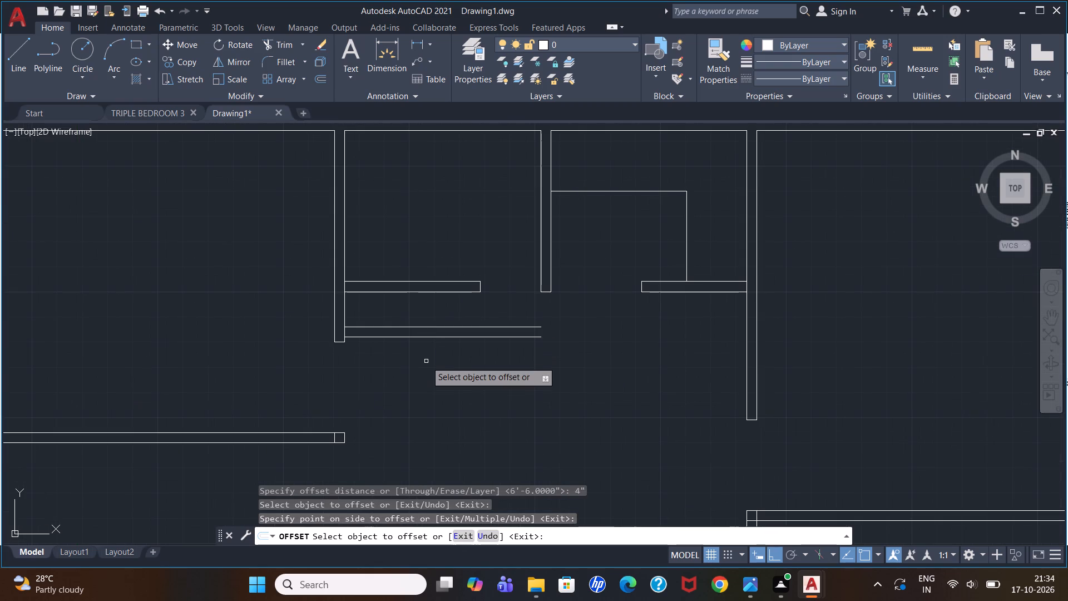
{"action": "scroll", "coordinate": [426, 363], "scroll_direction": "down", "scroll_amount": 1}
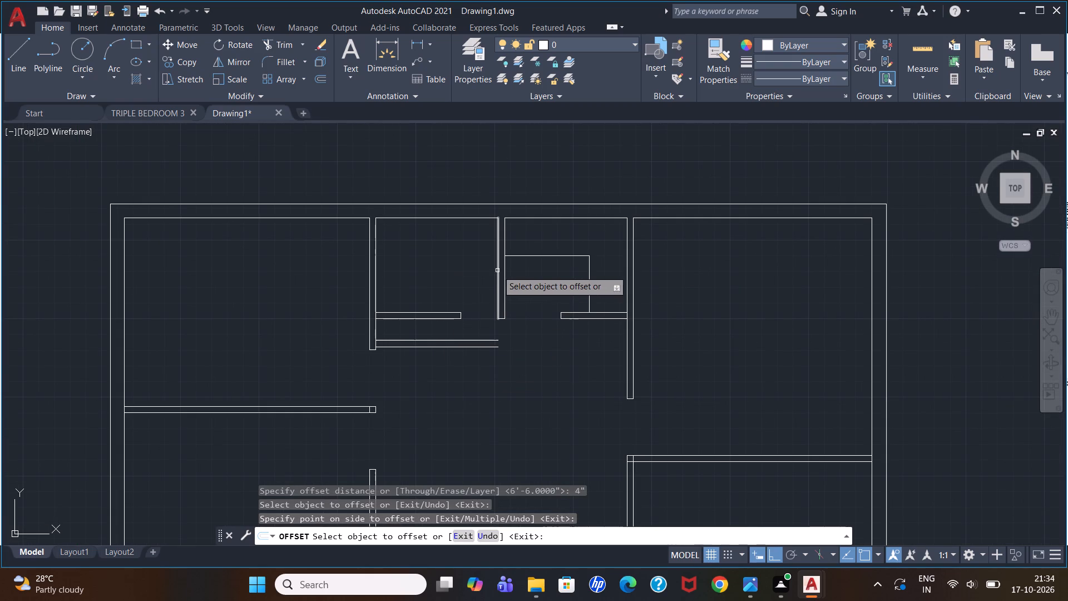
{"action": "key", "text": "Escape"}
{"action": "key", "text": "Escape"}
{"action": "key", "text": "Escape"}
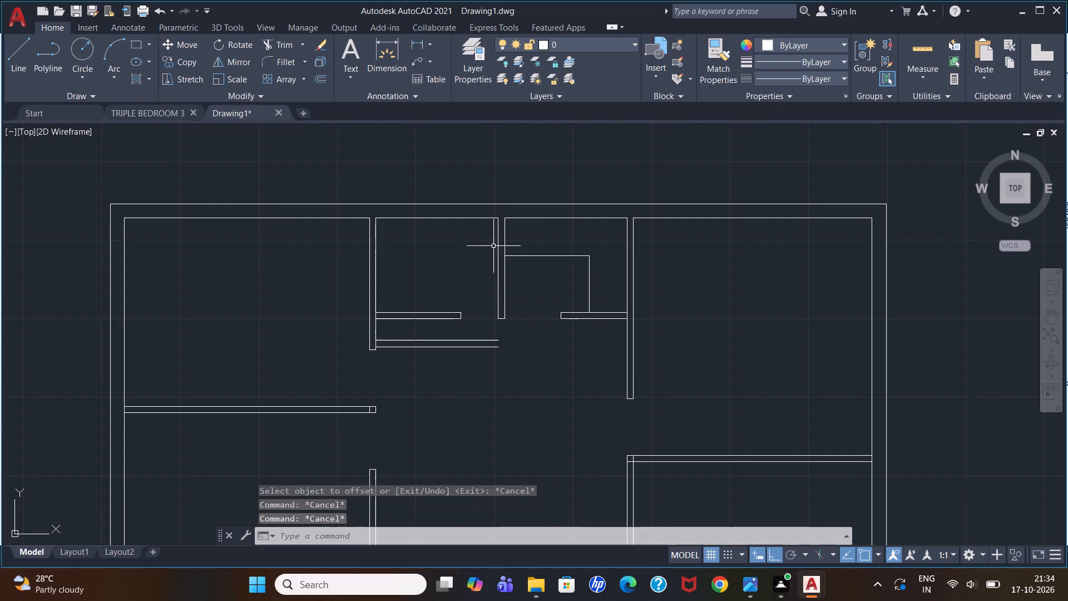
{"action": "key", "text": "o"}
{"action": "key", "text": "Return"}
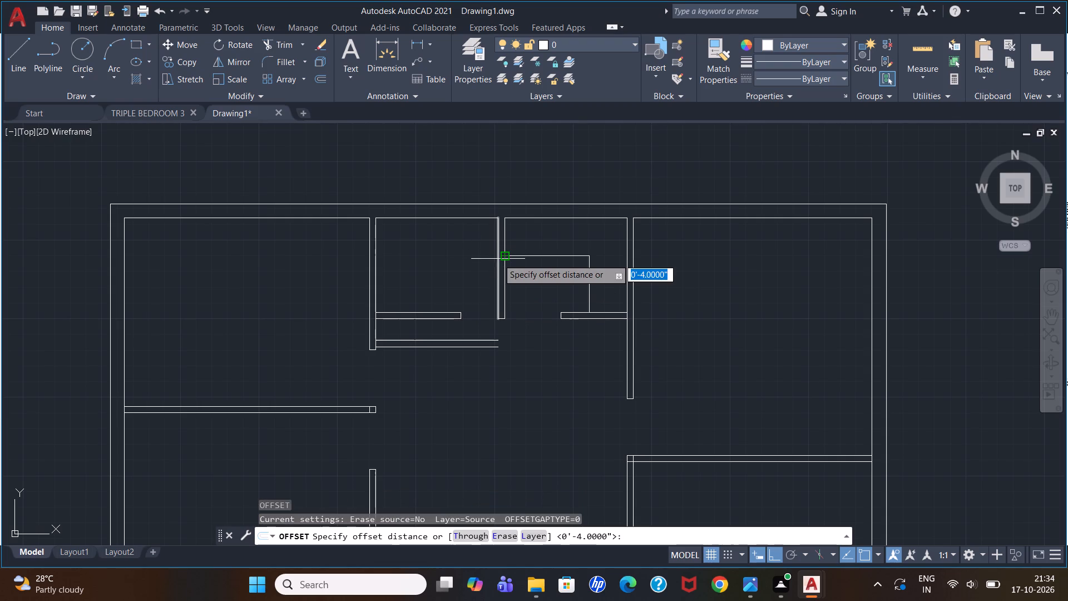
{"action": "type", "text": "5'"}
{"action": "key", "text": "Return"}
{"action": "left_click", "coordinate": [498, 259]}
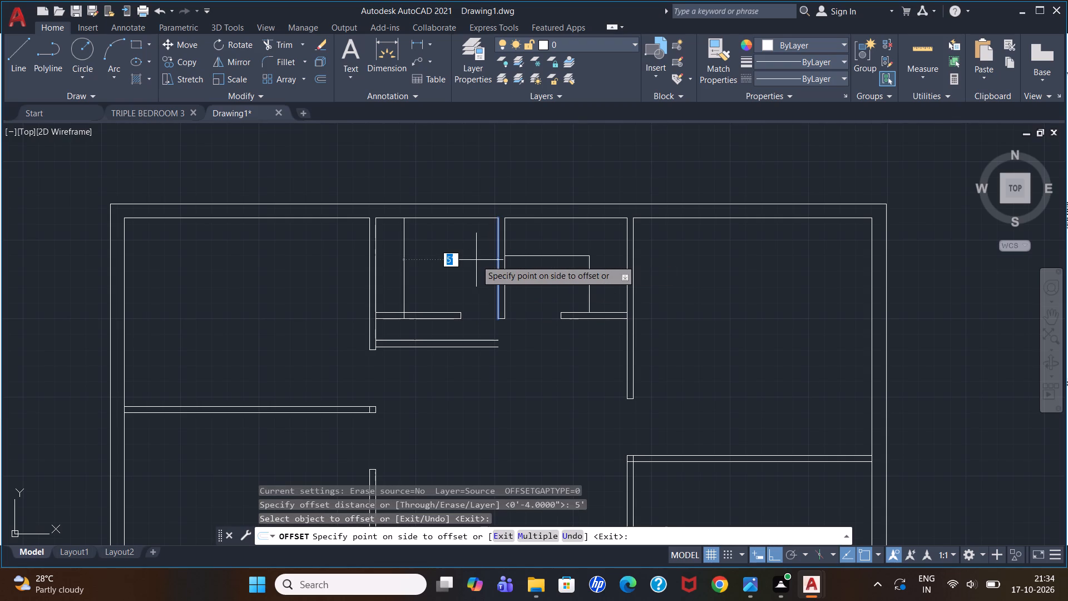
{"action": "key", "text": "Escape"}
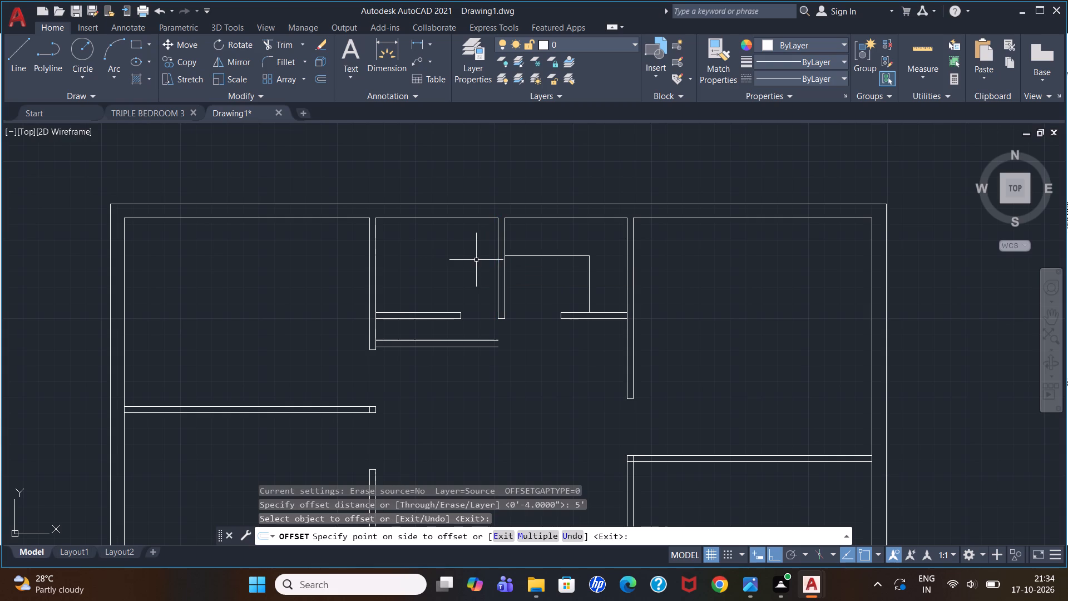
Offset the first partition's inner face line 5' toward the second partition in the small top room.
{"action": "key", "text": "o"}
{"action": "key", "text": "Return"}
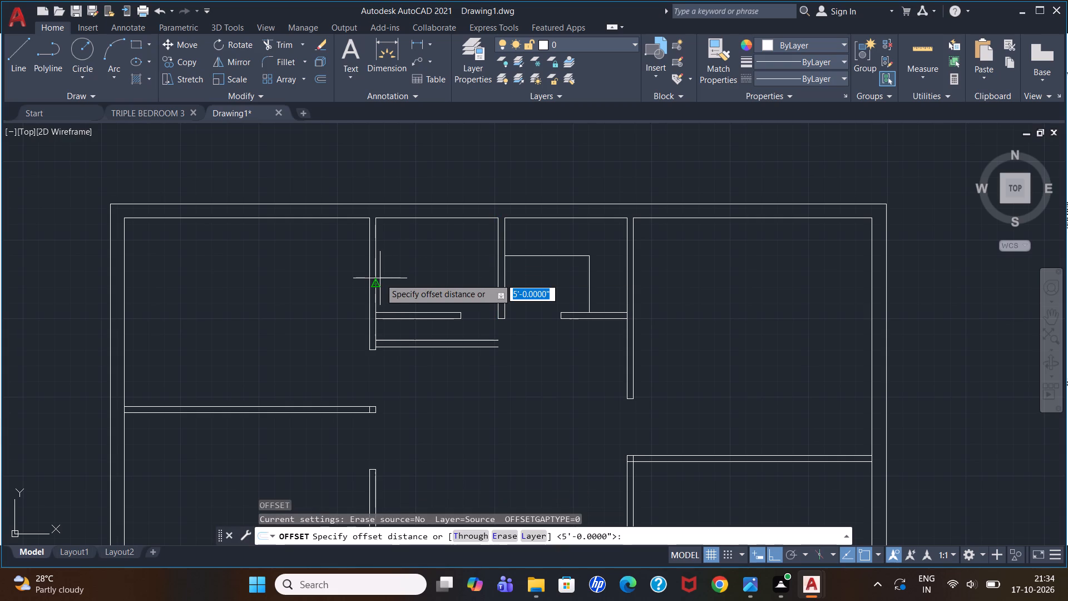
{"action": "key", "text": "5"}
{"action": "key", "text": "apostrophe"}
{"action": "key", "text": "Return"}
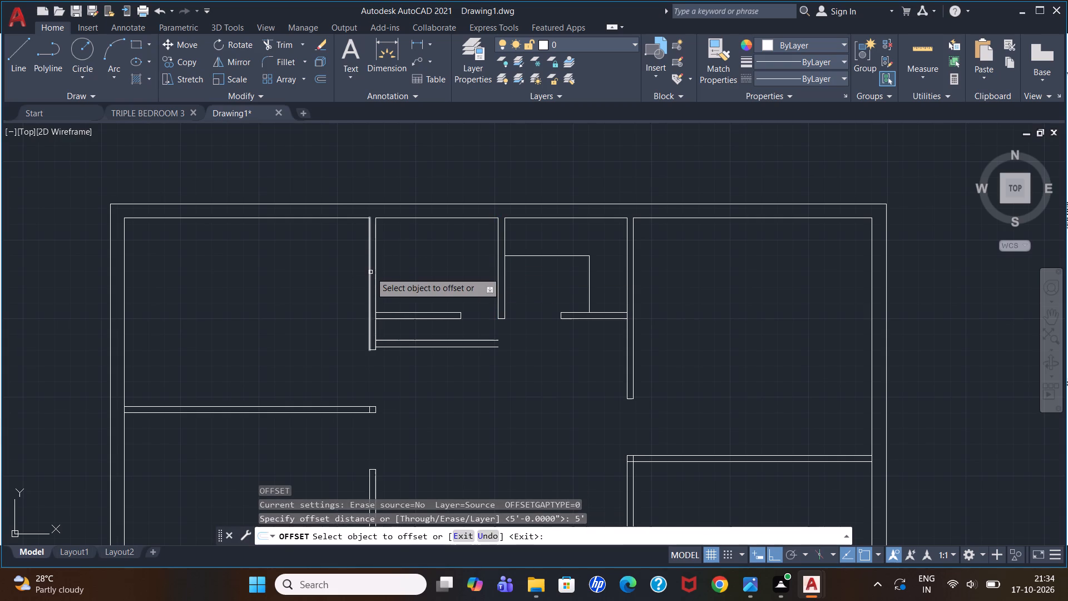
{"action": "left_click", "coordinate": [373, 274]}
{"action": "left_click", "coordinate": [377, 277]}
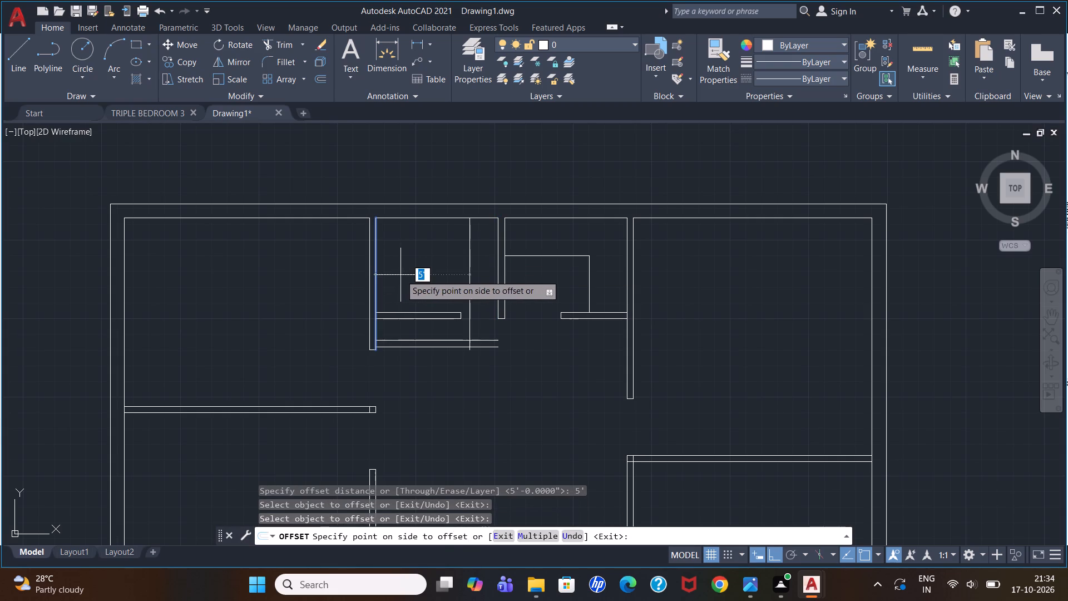
{"action": "left_click", "coordinate": [412, 276]}
{"action": "key", "text": "Escape"}
{"action": "key", "text": "Escape"}
{"action": "key", "text": "Escape"}
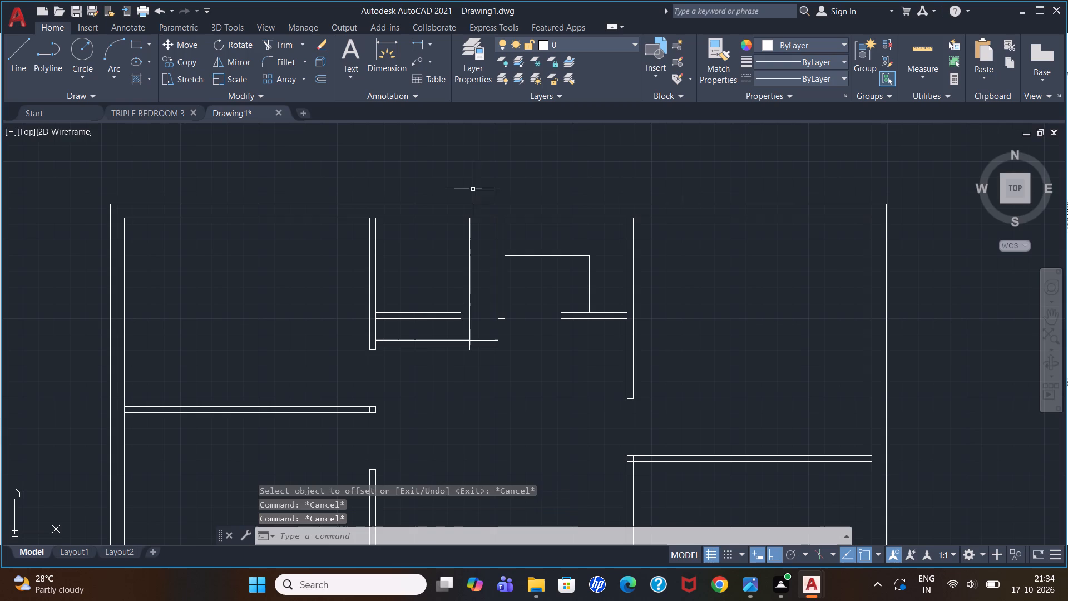
{"action": "key", "text": "Escape"}
{"action": "left_click", "coordinate": [415, 43]}
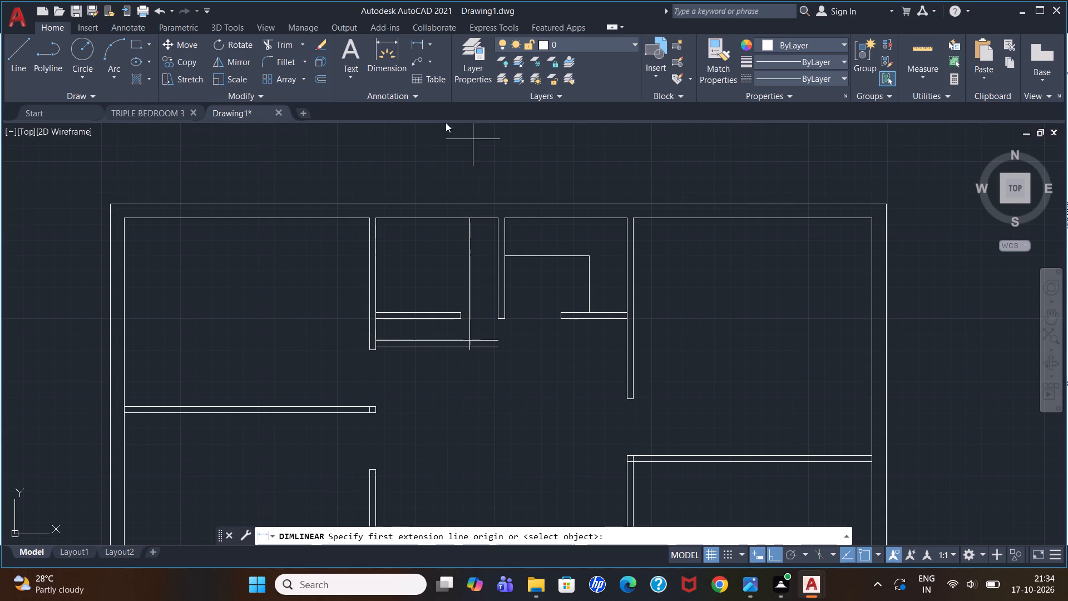
{"action": "key", "text": "Escape"}
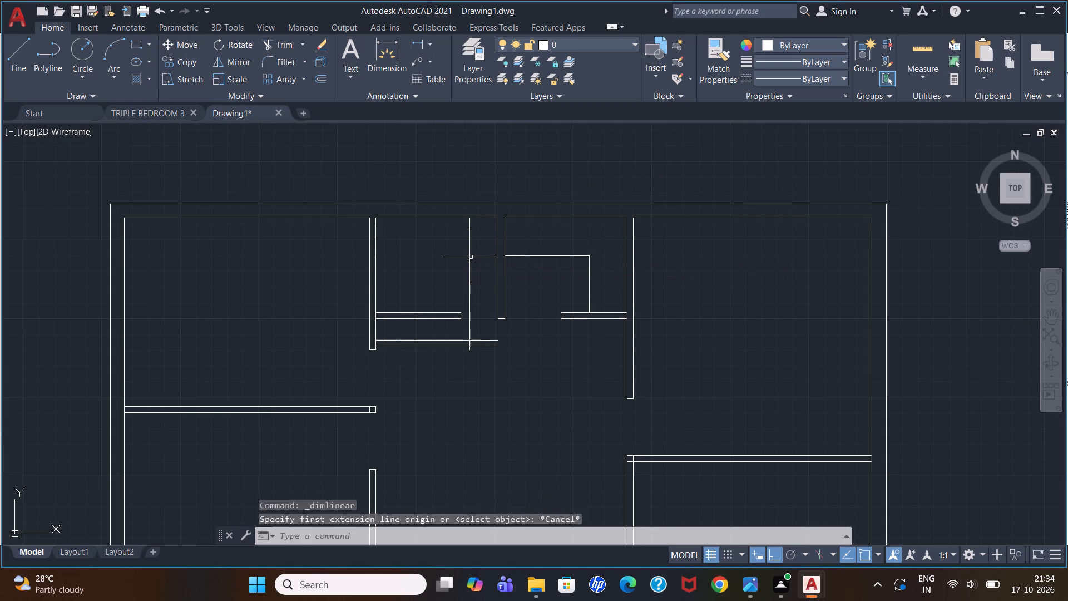
Offset the new vertical line 4" toward the second partition to form the new wall's thickness.
{"action": "key", "text": "o"}
{"action": "key", "text": "Return"}
{"action": "key", "text": "4"}
{"action": "key", "text": "shift+quotedbl"}
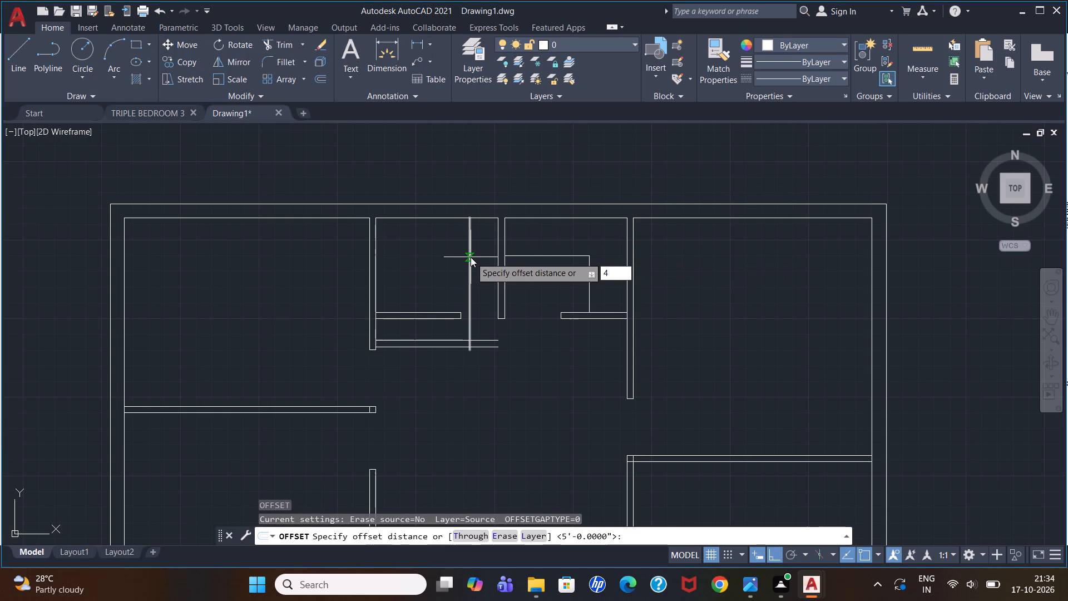
{"action": "key", "text": "Return"}
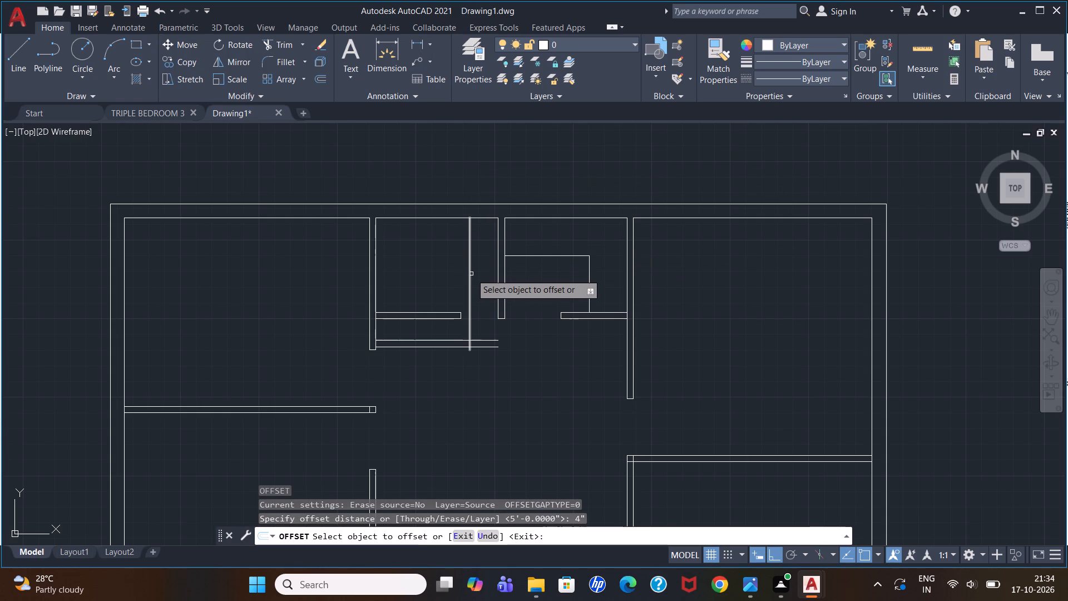
{"action": "left_click", "coordinate": [471, 274]}
{"action": "left_click", "coordinate": [492, 275]}
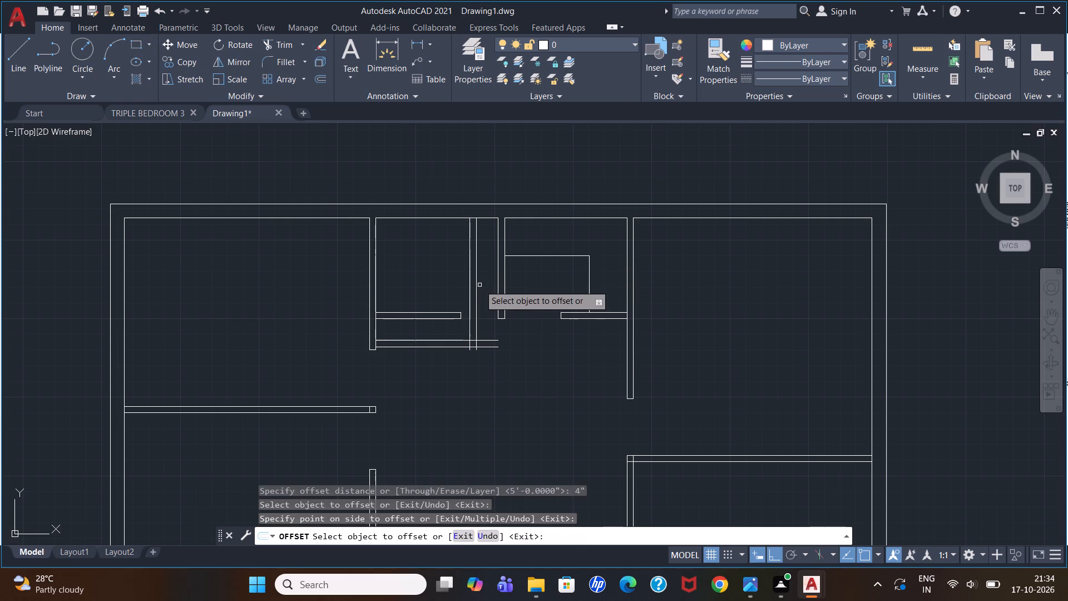
{"action": "key", "text": "Escape"}
Measure the horizontal distance from the new wall's outer line to the third partition's near face.
{"action": "left_click", "coordinate": [417, 40]}
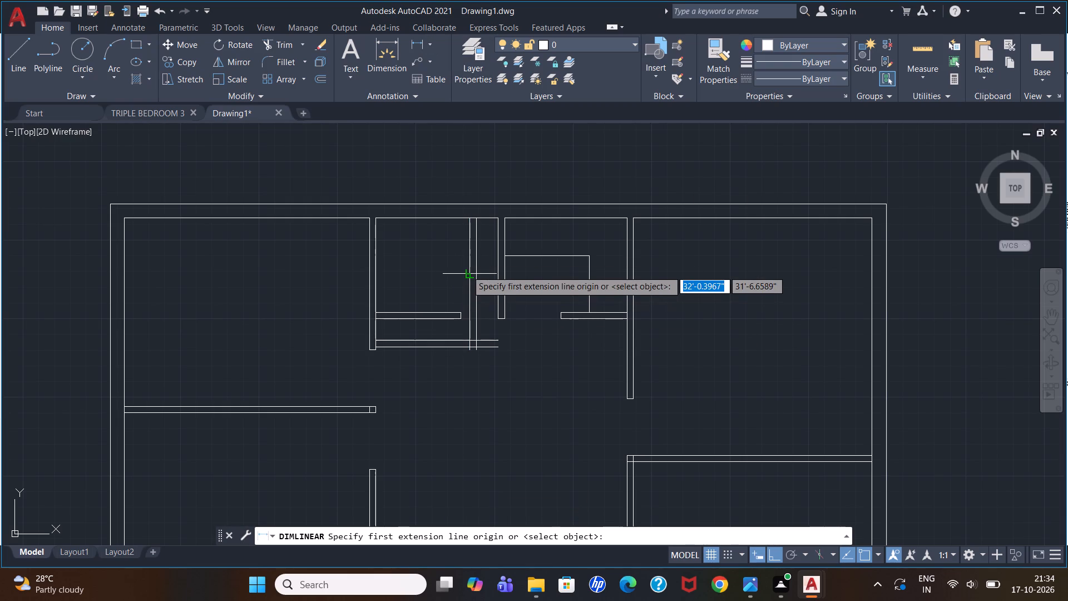
{"action": "left_click", "coordinate": [477, 277]}
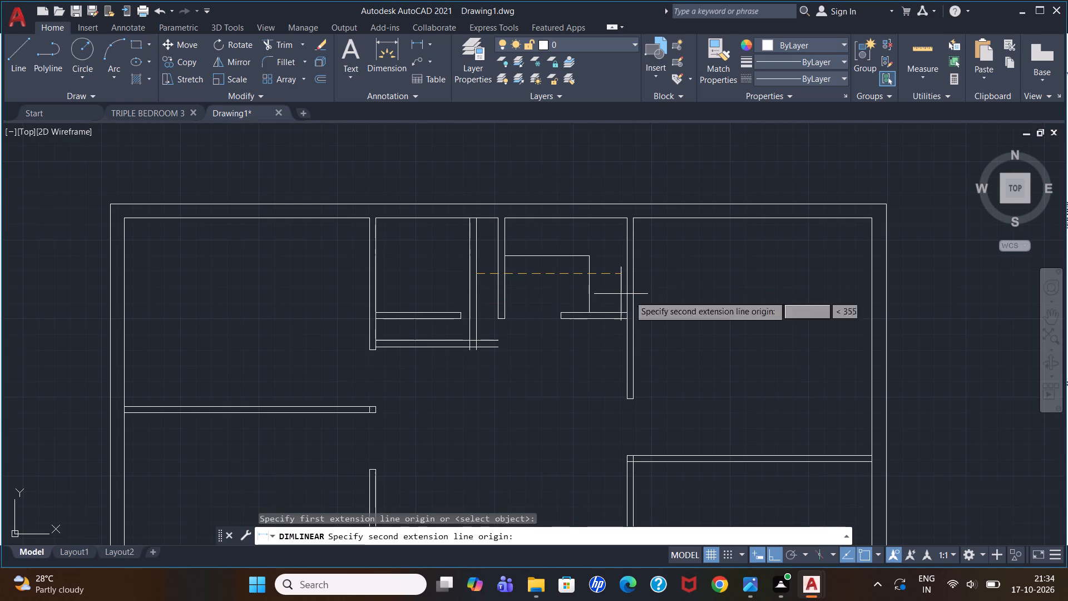
{"action": "left_click", "coordinate": [629, 275]}
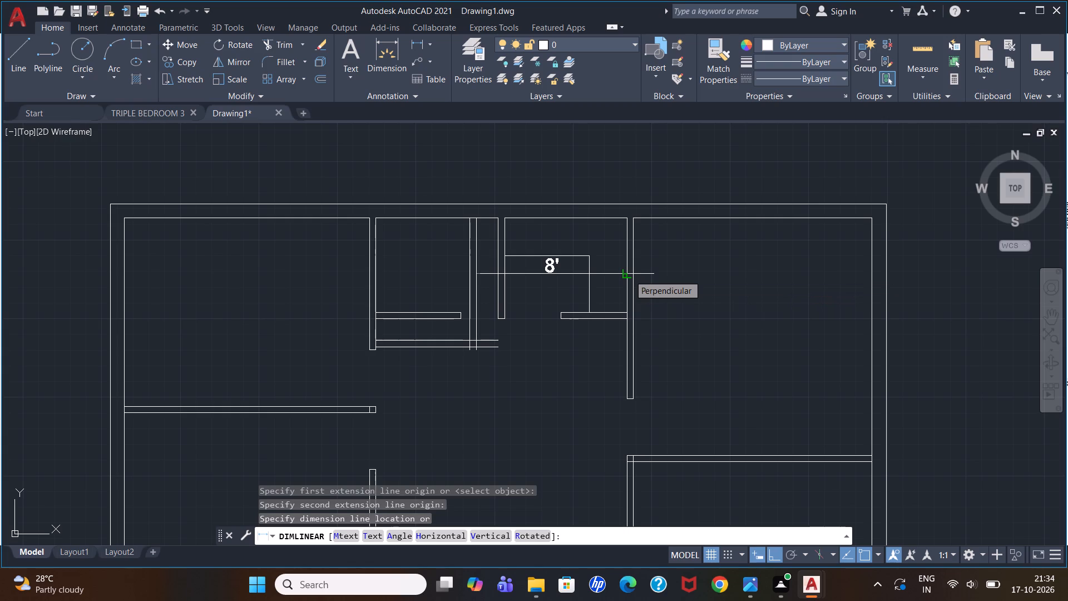
{"action": "key", "text": "Escape"}
Trim away the old second partition, the two short walls with their jambs, and the small inner outline's vertical line near the third partition.
{"action": "type", "text": "tr"}
{"action": "key", "text": "Return"}
{"action": "left_click", "coordinate": [414, 304]}
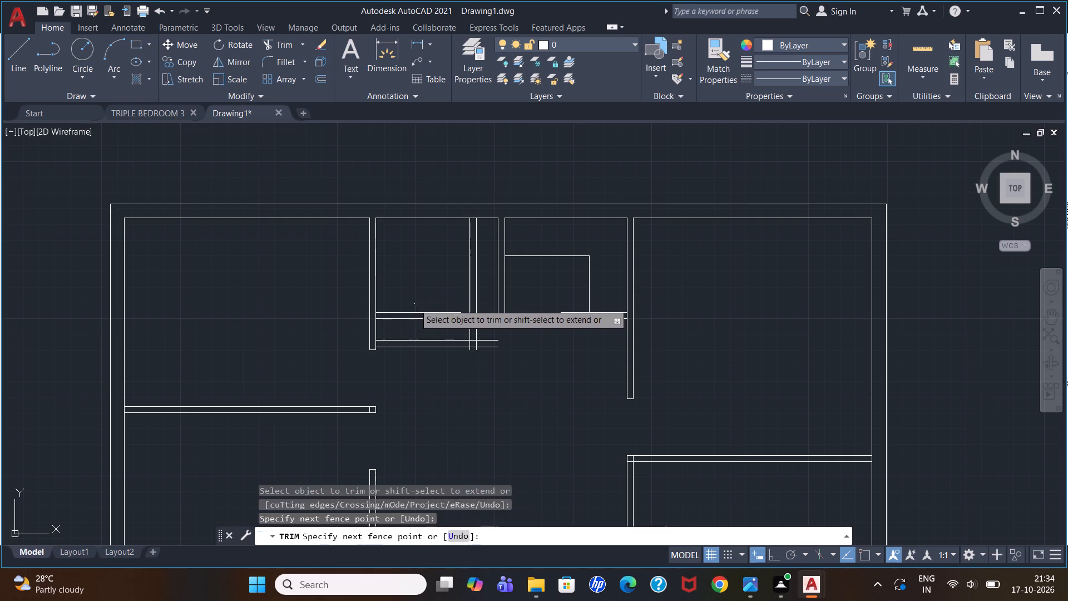
{"action": "left_click", "coordinate": [430, 329]}
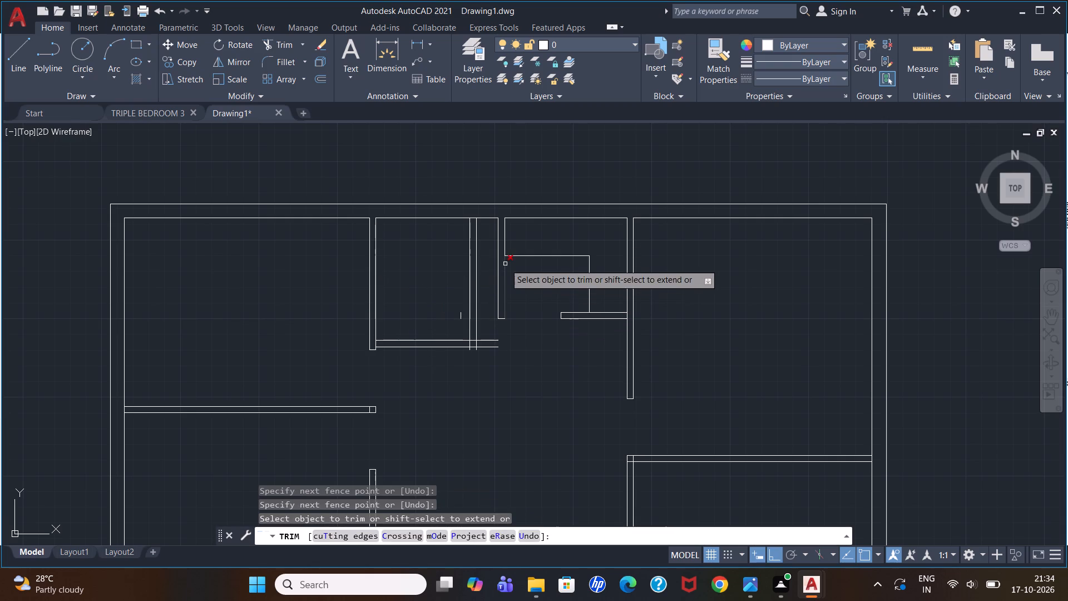
{"action": "left_click", "coordinate": [491, 252]}
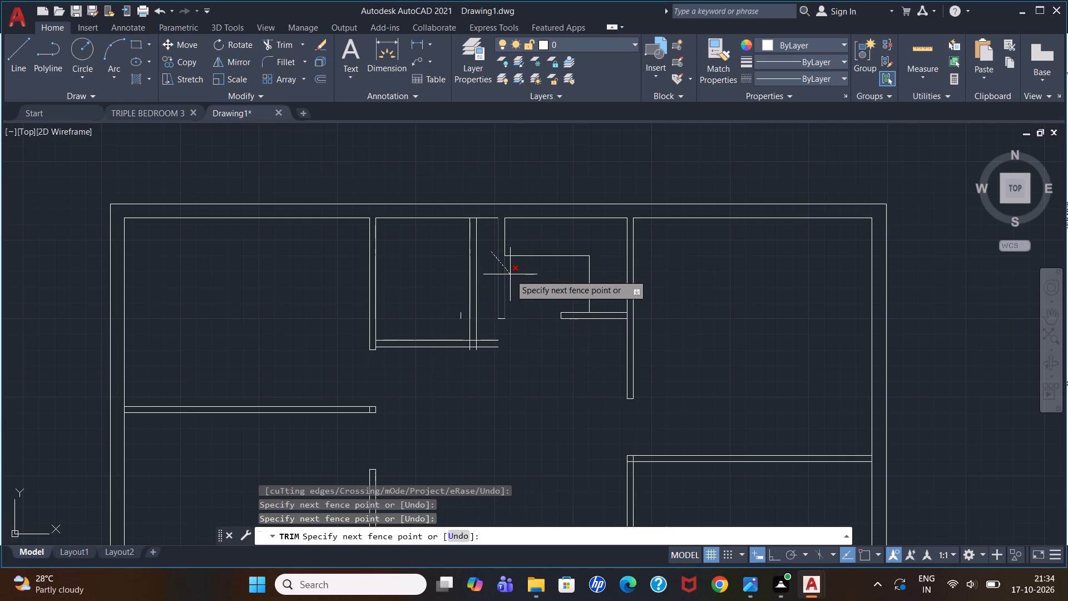
{"action": "left_click", "coordinate": [510, 274]}
{"action": "left_click", "coordinate": [572, 299]}
{"action": "left_click", "coordinate": [589, 329]}
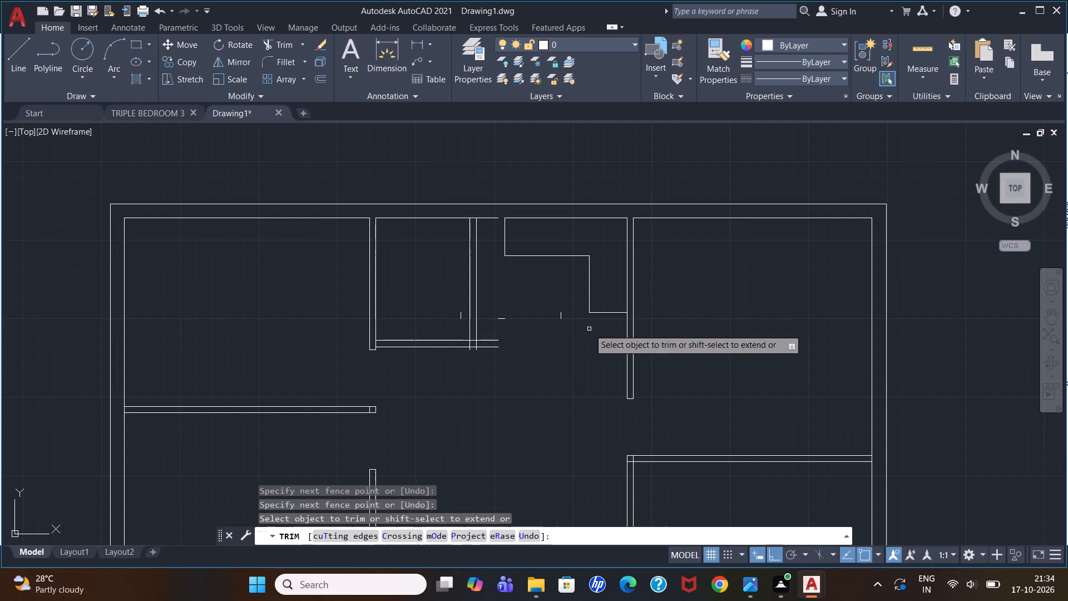
{"action": "left_click", "coordinate": [596, 311]}
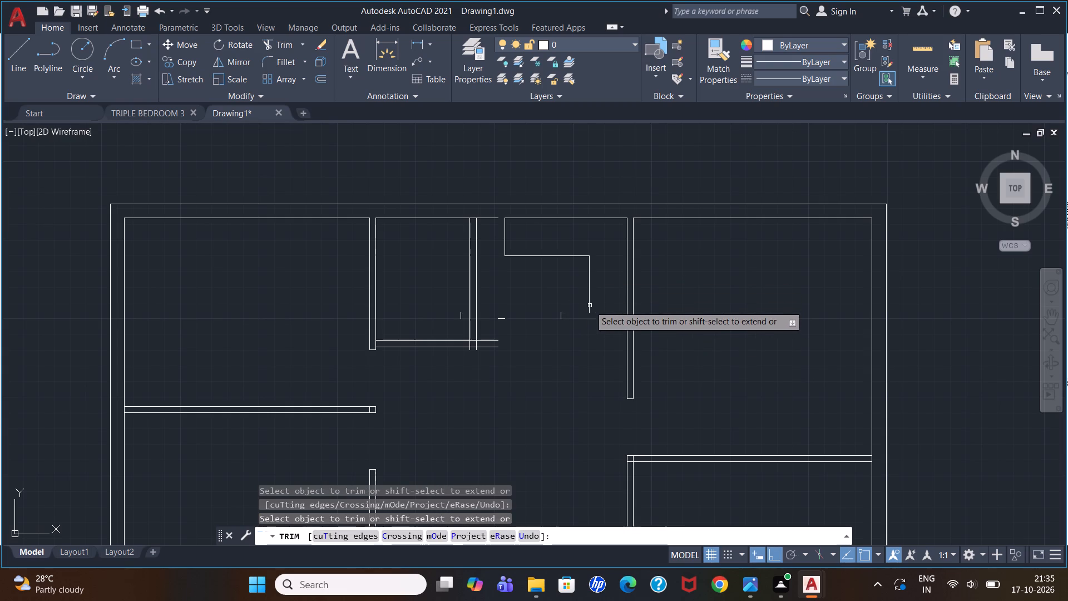
{"action": "left_click", "coordinate": [587, 304]}
{"action": "left_click", "coordinate": [563, 317]}
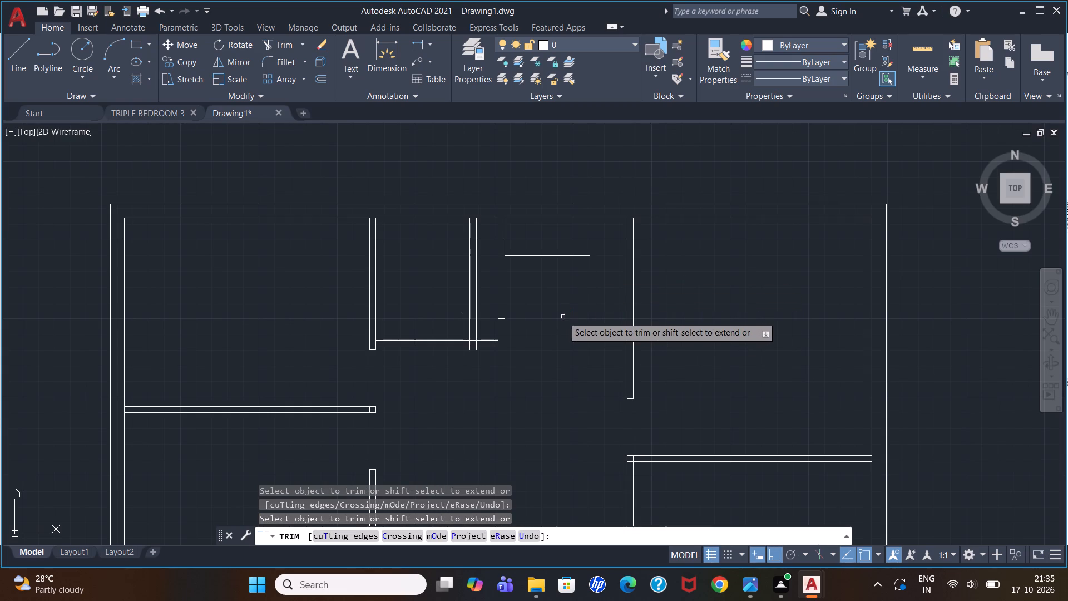
{"action": "left_click", "coordinate": [504, 317]}
{"action": "left_click", "coordinate": [460, 316]}
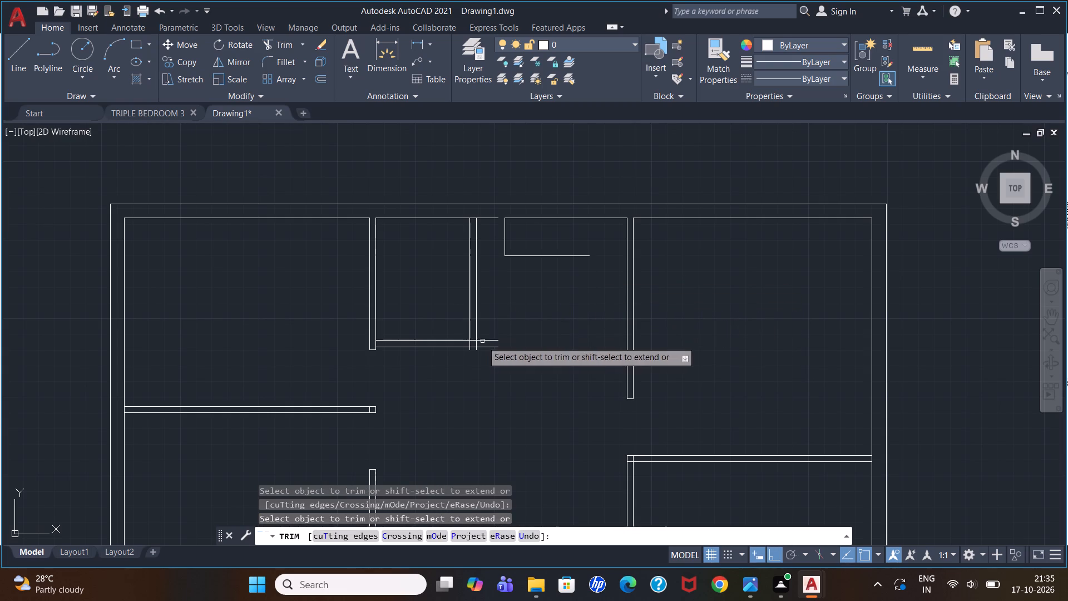
Trim the two horizontal wall lines where they extend past the new vertical wall.
{"action": "left_click", "coordinate": [486, 327]}
{"action": "left_click", "coordinate": [488, 352]}
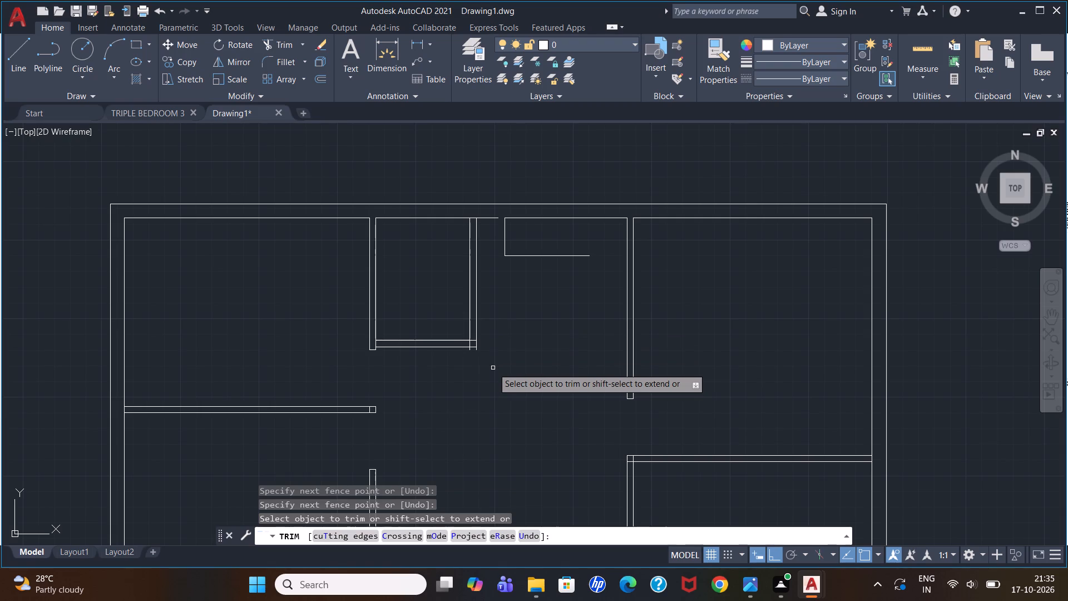
{"action": "key", "text": "Escape"}
Offset the inner top wall line beside the third partition 6'6" downward.
{"action": "key", "text": "o"}
{"action": "key", "text": "Return"}
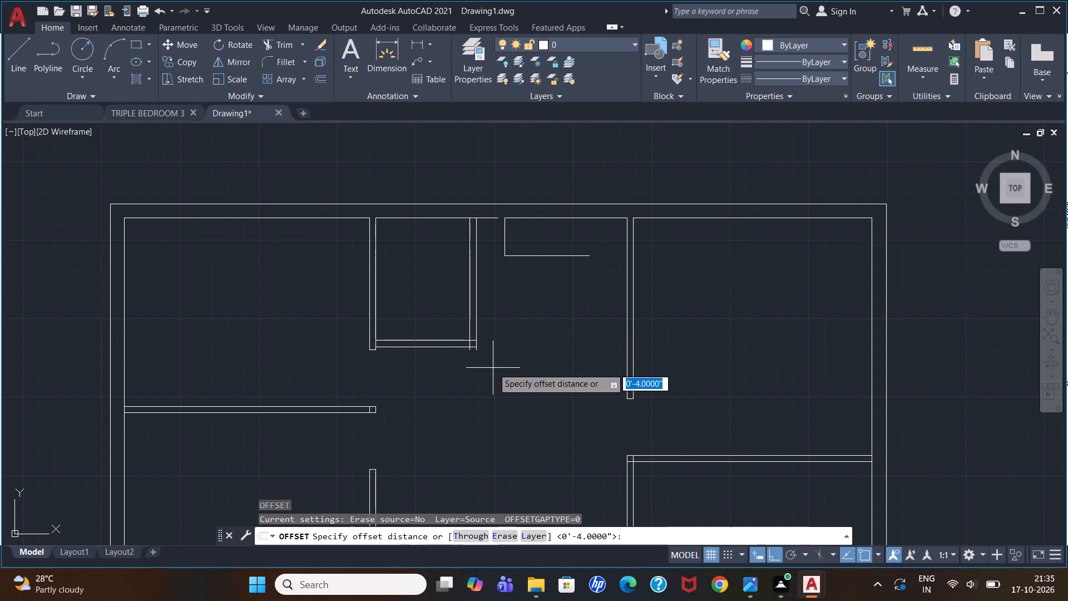
{"action": "type", "text": "6'6\""}
{"action": "key", "text": "Return"}
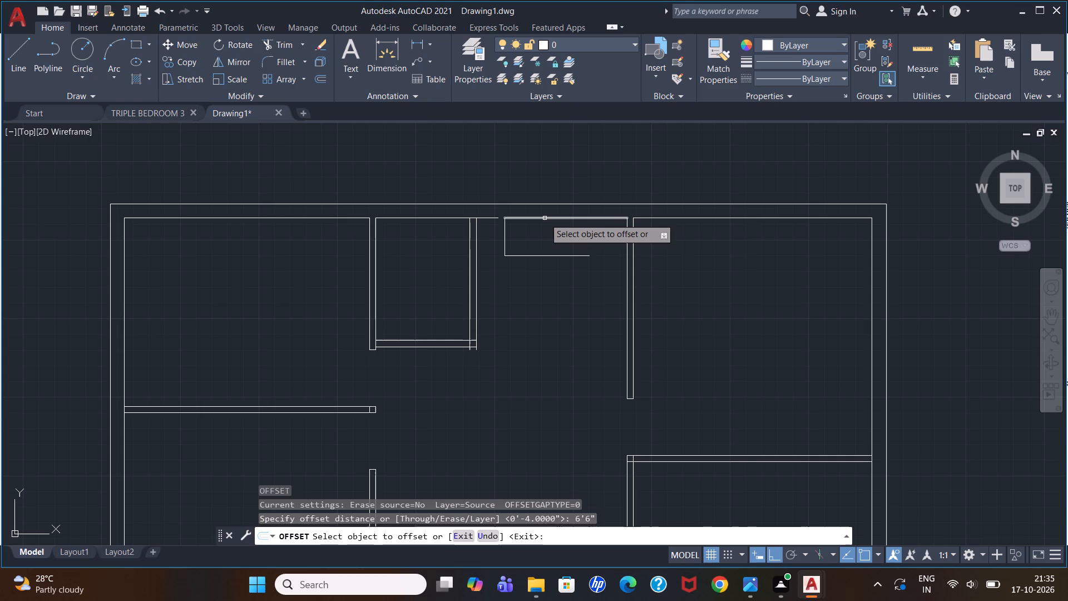
{"action": "left_click", "coordinate": [545, 218]}
{"action": "left_click", "coordinate": [523, 319]}
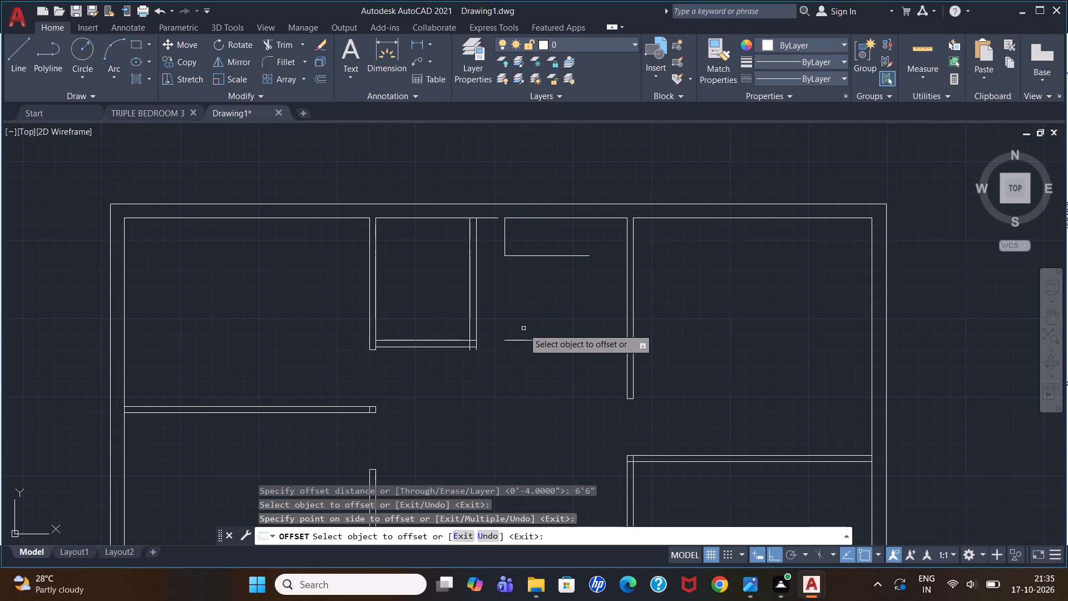
{"action": "key", "text": "Return"}
Offset the new horizontal line beside the third partition 4" downward to form a wall thickness.
{"action": "key", "text": "Return"}
{"action": "type", "text": "4\""}
{"action": "key", "text": "Return"}
{"action": "left_click", "coordinate": [532, 340]}
{"action": "left_click", "coordinate": [533, 357]}
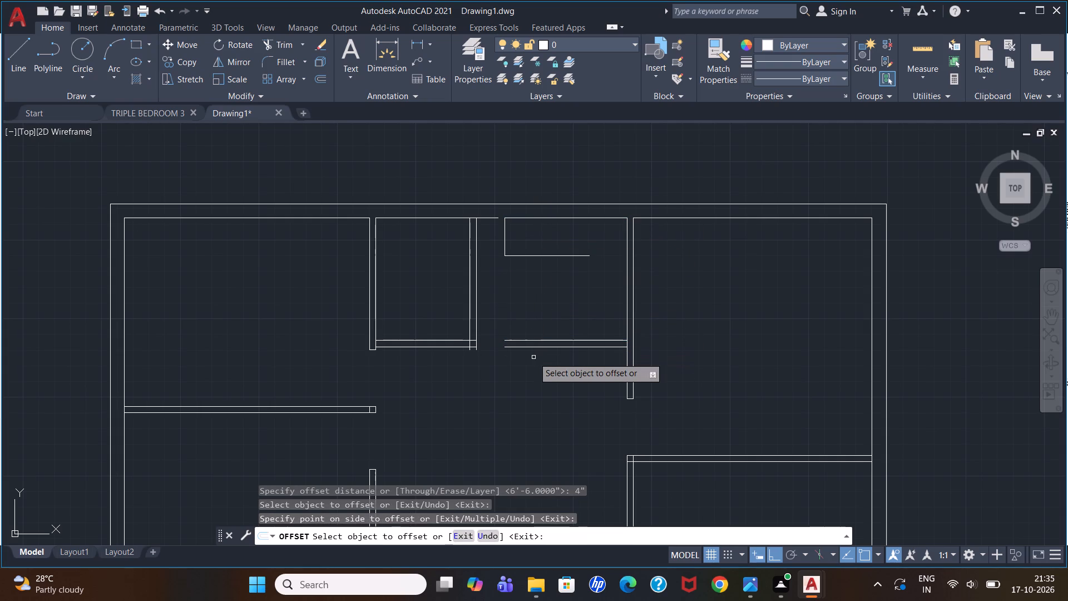
{"action": "key", "text": "Escape"}
{"action": "key", "text": "Escape"}
{"action": "key", "text": "Escape"}
{"action": "key", "text": "Escape"}
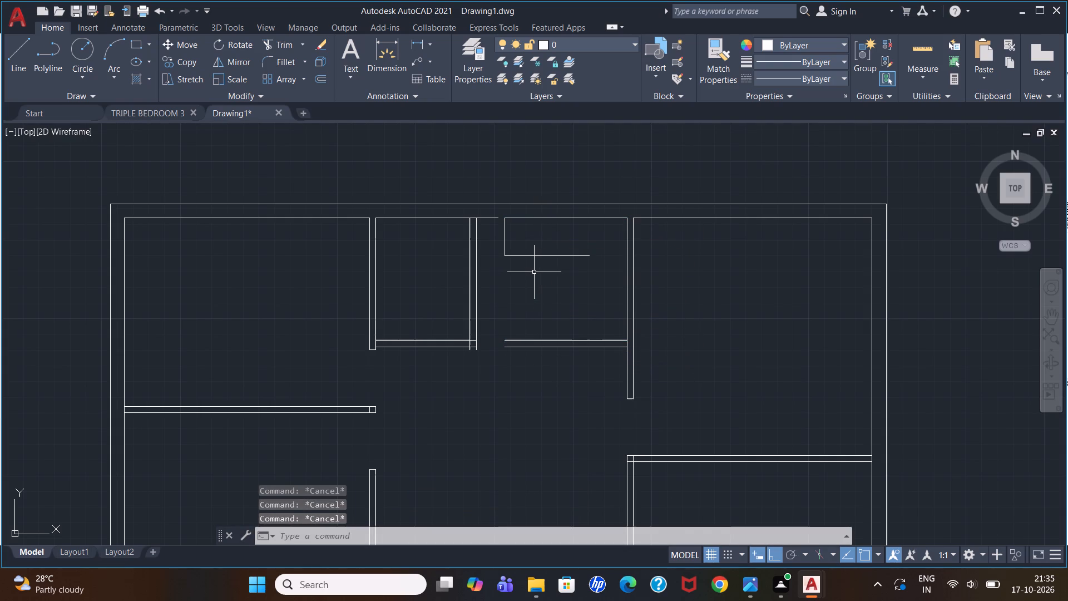
Extend the inner top wall line across the gap left by the removed second partition.
{"action": "type", "text": "ex"}
{"action": "key", "text": "Return"}
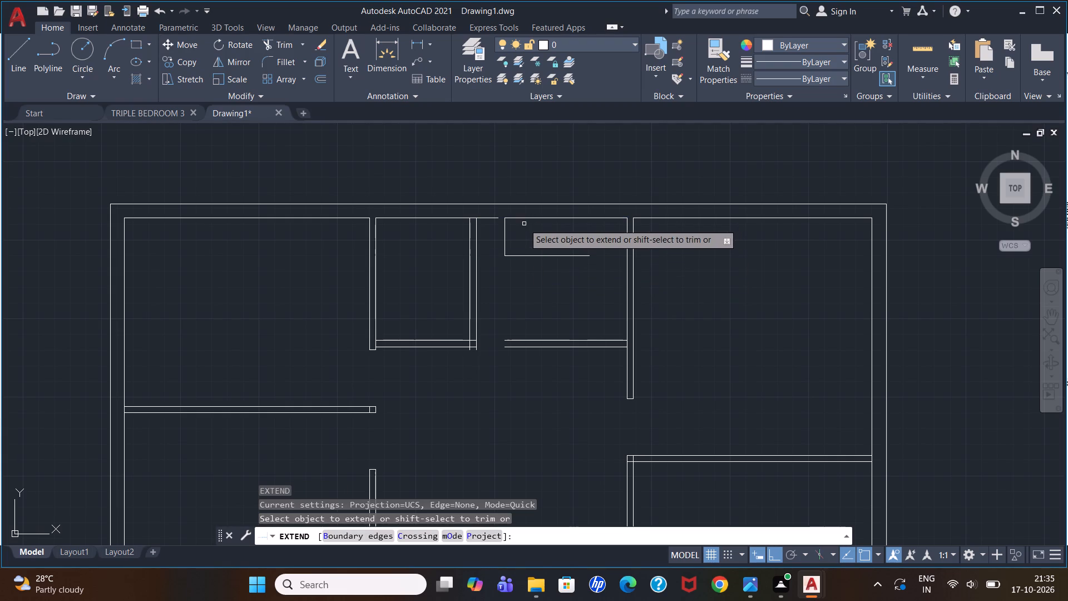
{"action": "left_click", "coordinate": [524, 218]}
{"action": "key", "text": "Escape"}
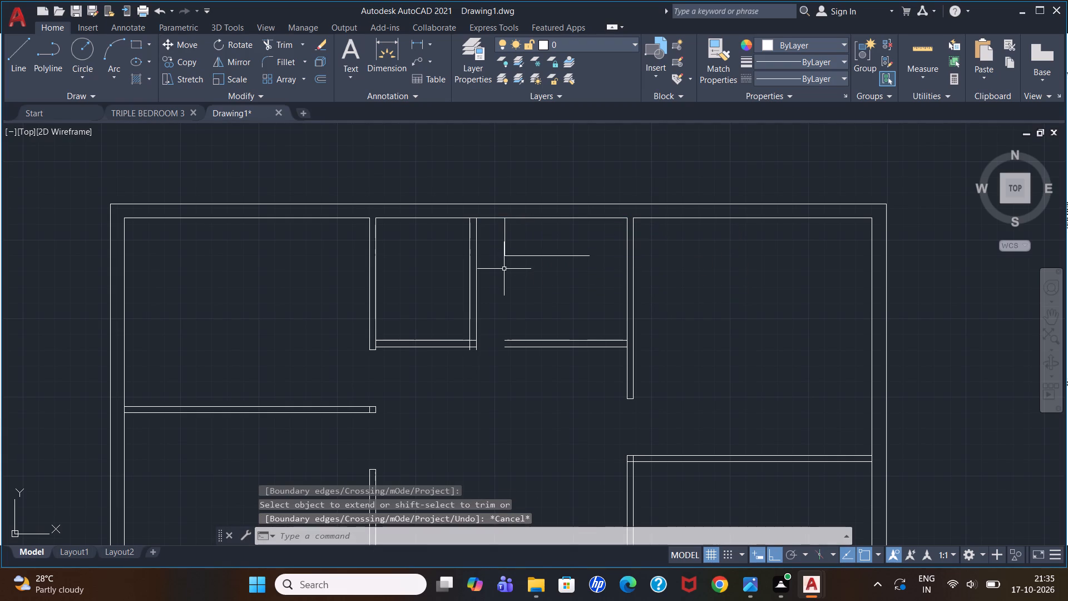
Delete the two leftover lines forming an L below the inner top wall line.
{"action": "left_click", "coordinate": [511, 257]}
{"action": "left_click", "coordinate": [503, 245]}
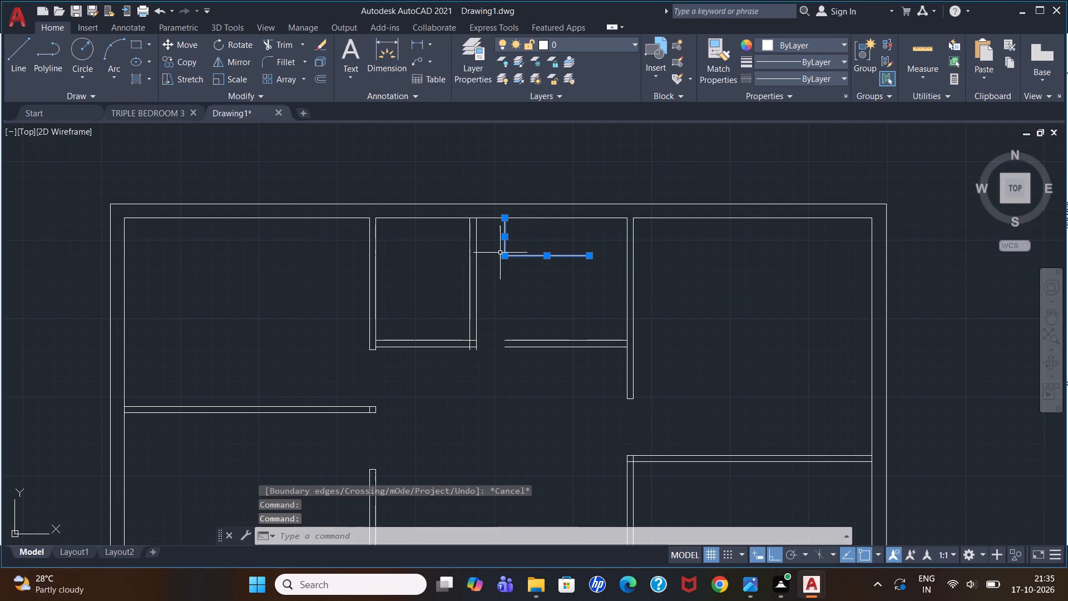
{"action": "key", "text": "Delete"}
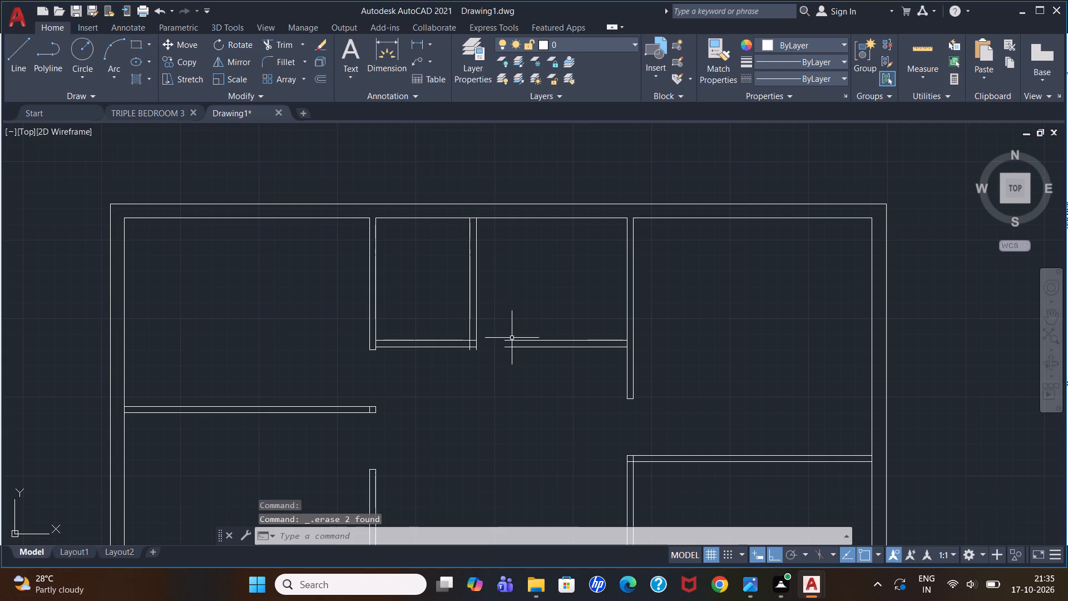
Extend the two short horizontal wall lines beside the third partition across the gap to the 4" wall running below the top rooms.
{"action": "type", "text": "ex"}
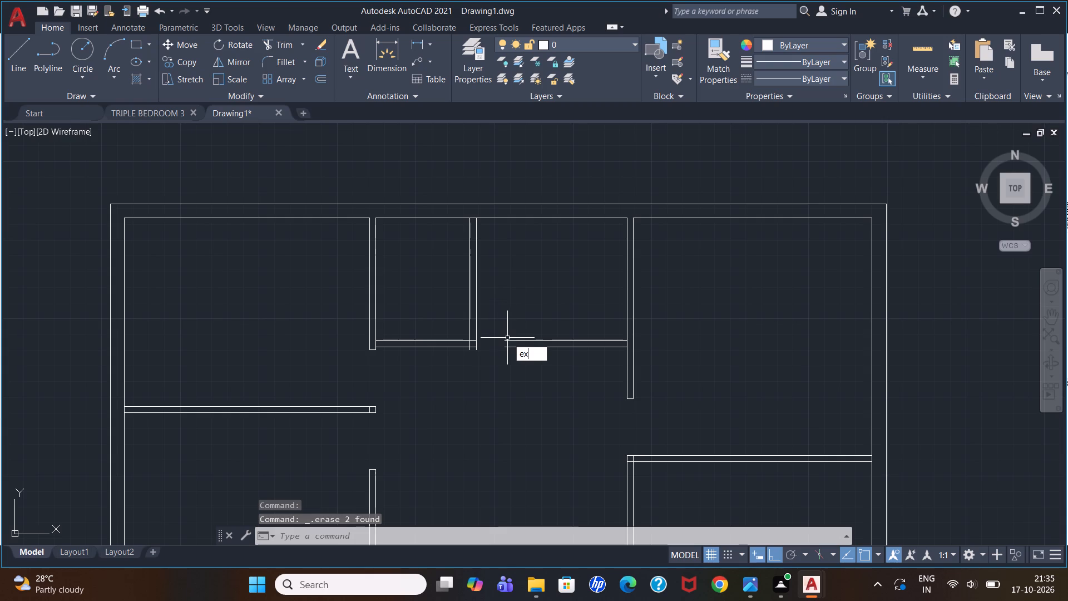
{"action": "key", "text": "Return"}
{"action": "left_click", "coordinate": [513, 339]}
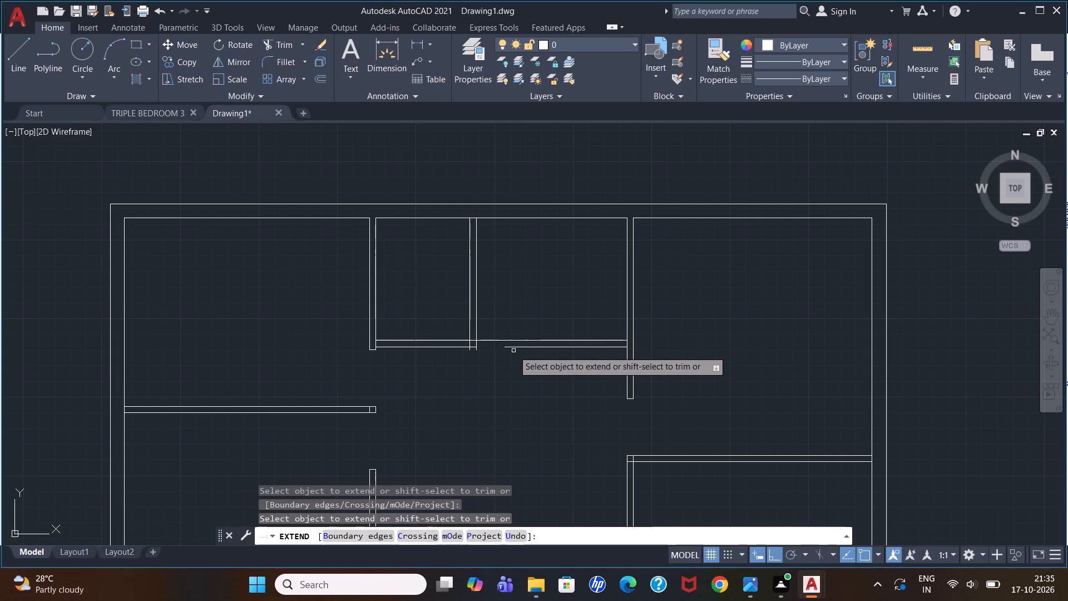
{"action": "left_click", "coordinate": [511, 348]}
{"action": "scroll", "coordinate": [473, 357], "scroll_direction": "up", "scroll_amount": 3}
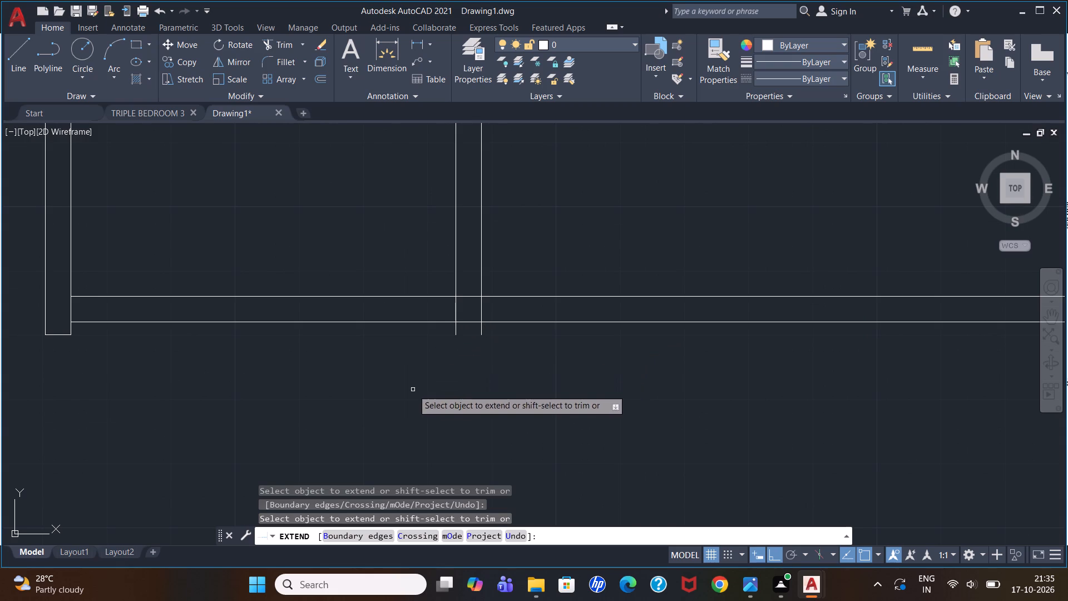
{"action": "key", "text": "Escape"}
{"action": "key", "text": "Escape"}
{"action": "key", "text": "Escape"}
{"action": "key", "text": "Escape"}
Draw a line 2' leftward along the wall's upper line from the middle partition's left face, ending across the wall thickness as a door jamb.
{"action": "scroll", "coordinate": [421, 370], "scroll_direction": "down", "scroll_amount": 3}
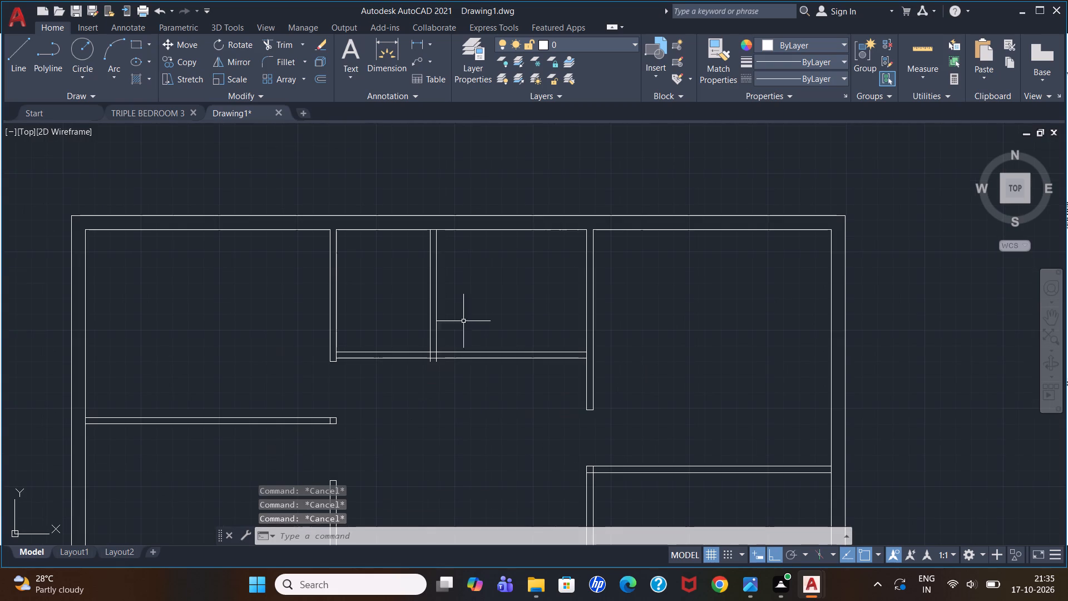
{"action": "scroll", "coordinate": [479, 308], "scroll_direction": "up", "scroll_amount": 1}
{"action": "key", "text": "l"}
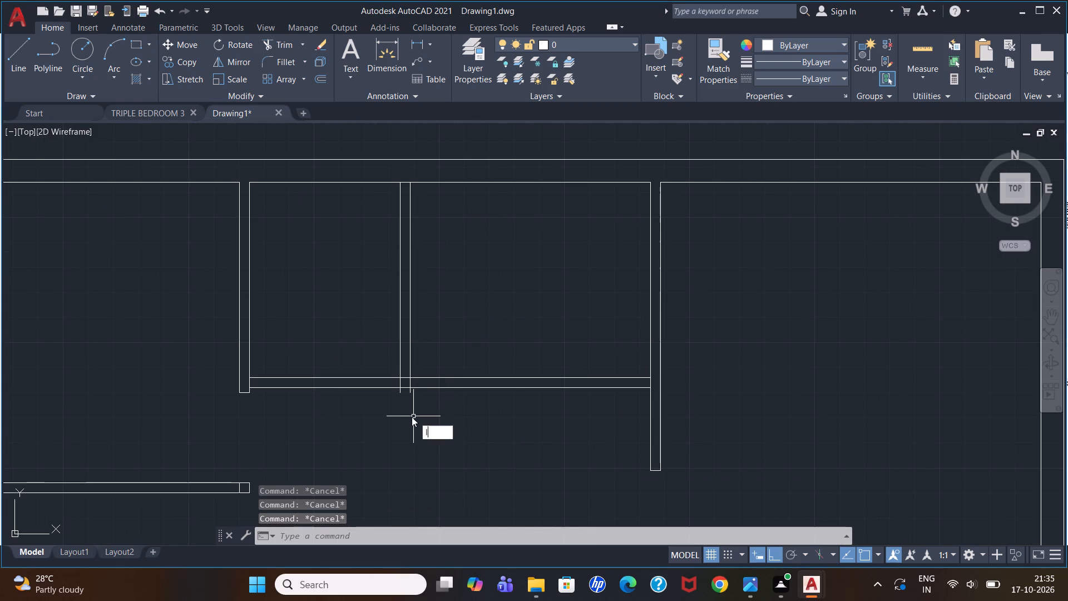
{"action": "key", "text": "Return"}
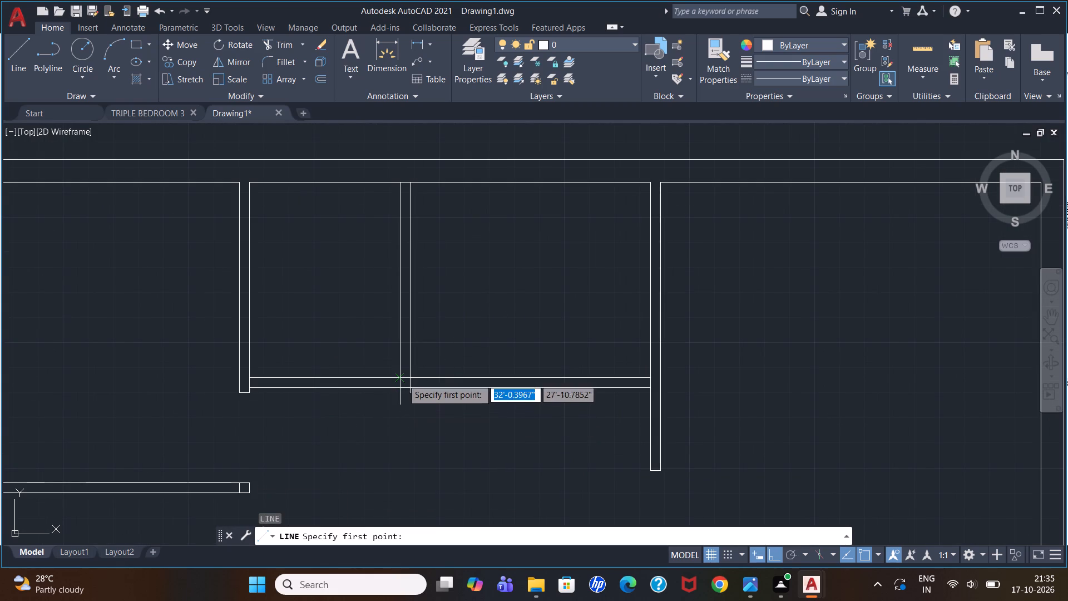
{"action": "left_click", "coordinate": [401, 374]}
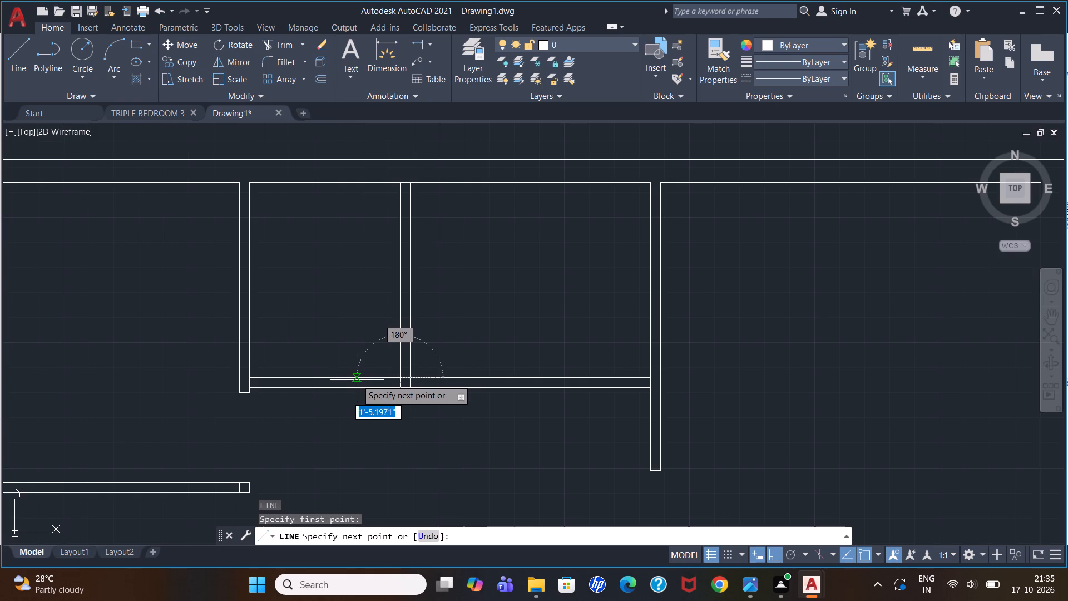
{"action": "type", "text": "2'"}
{"action": "key", "text": "Return"}
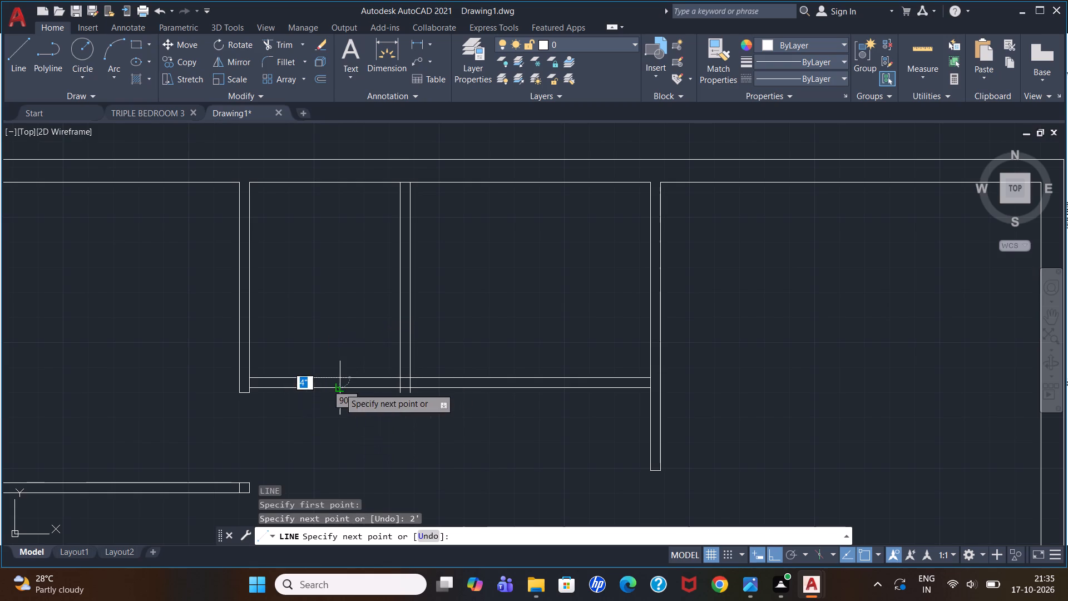
{"action": "left_click", "coordinate": [339, 388]}
{"action": "key", "text": "Escape"}
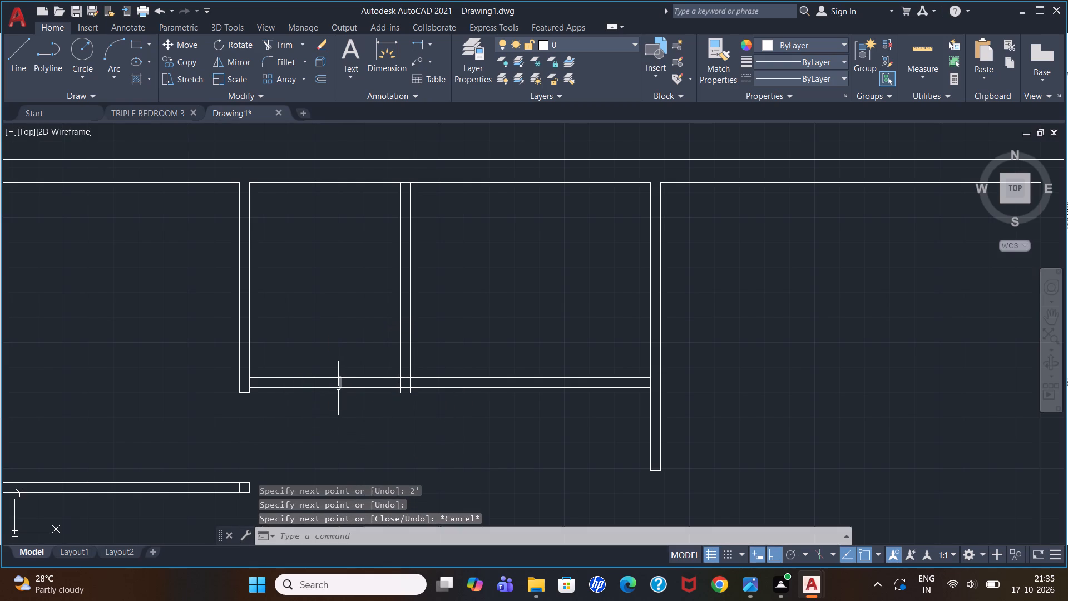
Draw a line 3' rightward along the same wall from the middle partition's right face, ending across the wall thickness as a door jamb.
{"action": "key", "text": "l"}
{"action": "key", "text": "Return"}
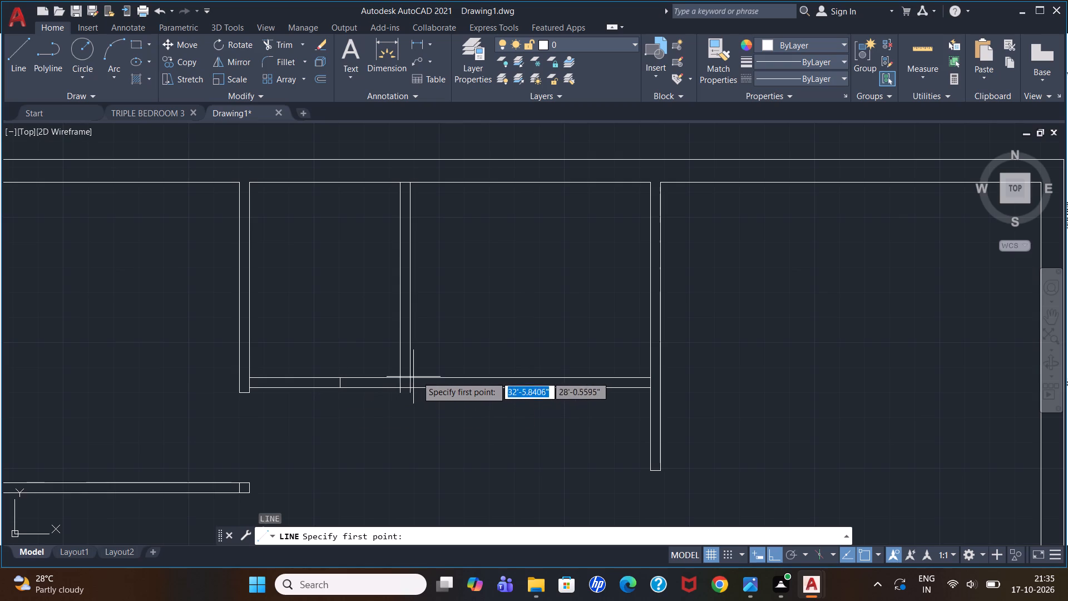
{"action": "left_click", "coordinate": [408, 379]}
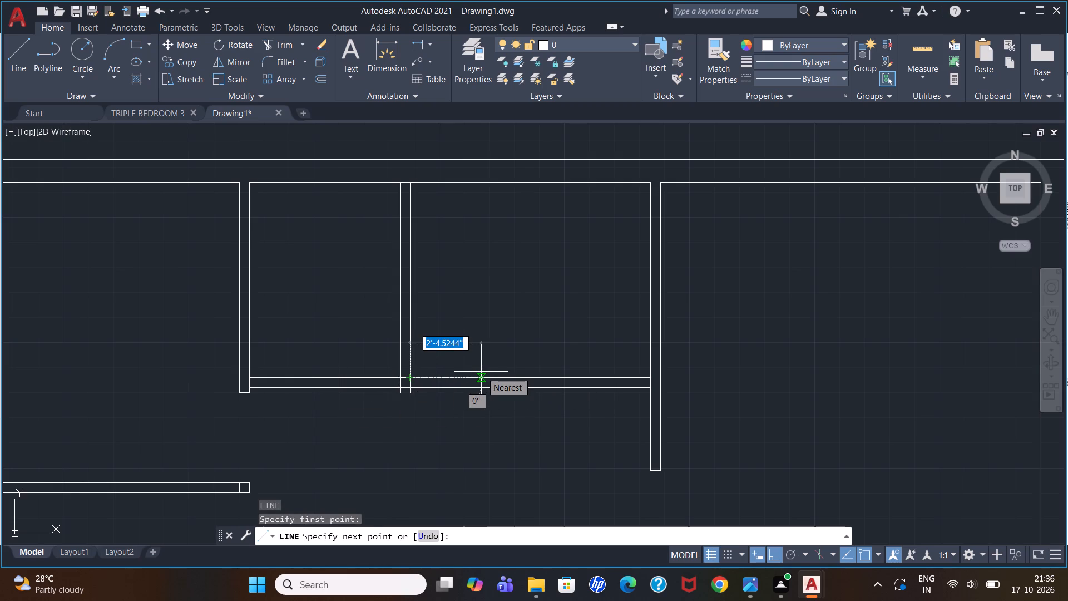
{"action": "type", "text": "3'"}
{"action": "key", "text": "Return"}
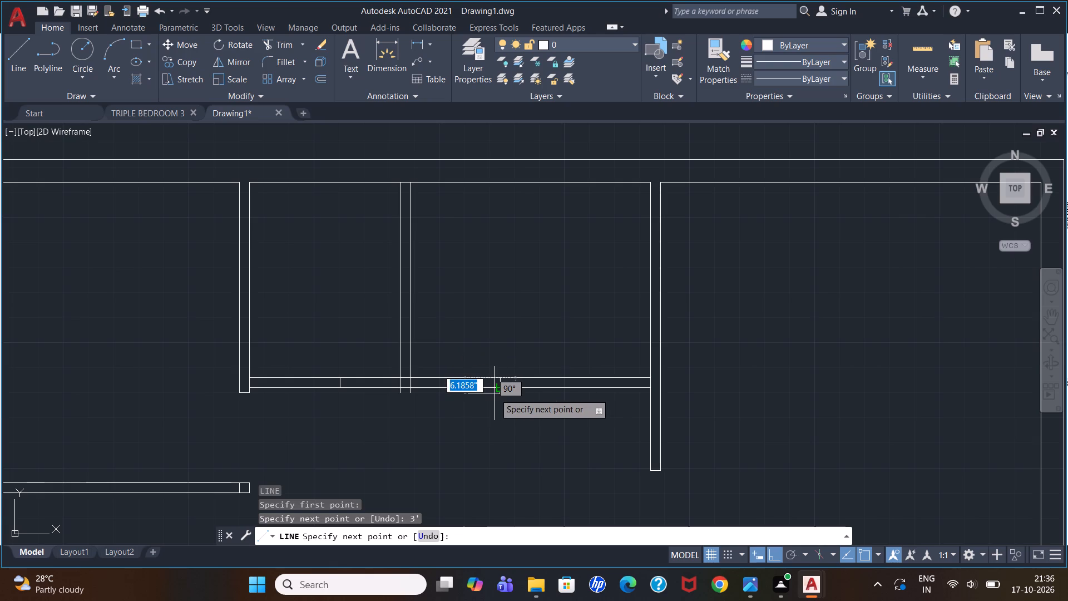
{"action": "left_click", "coordinate": [497, 391]}
{"action": "key", "text": "Escape"}
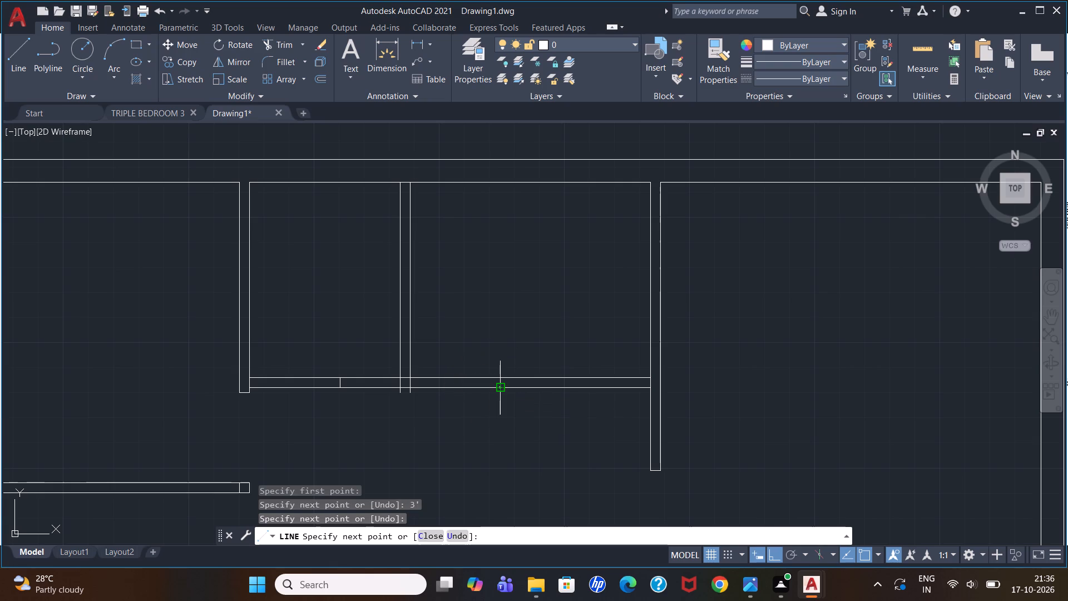
Trim the horizontal wall lines between the middle partition and each new jamb to open the two doorways.
{"action": "type", "text": "tr"}
{"action": "key", "text": "Return"}
{"action": "left_click", "coordinate": [362, 359]}
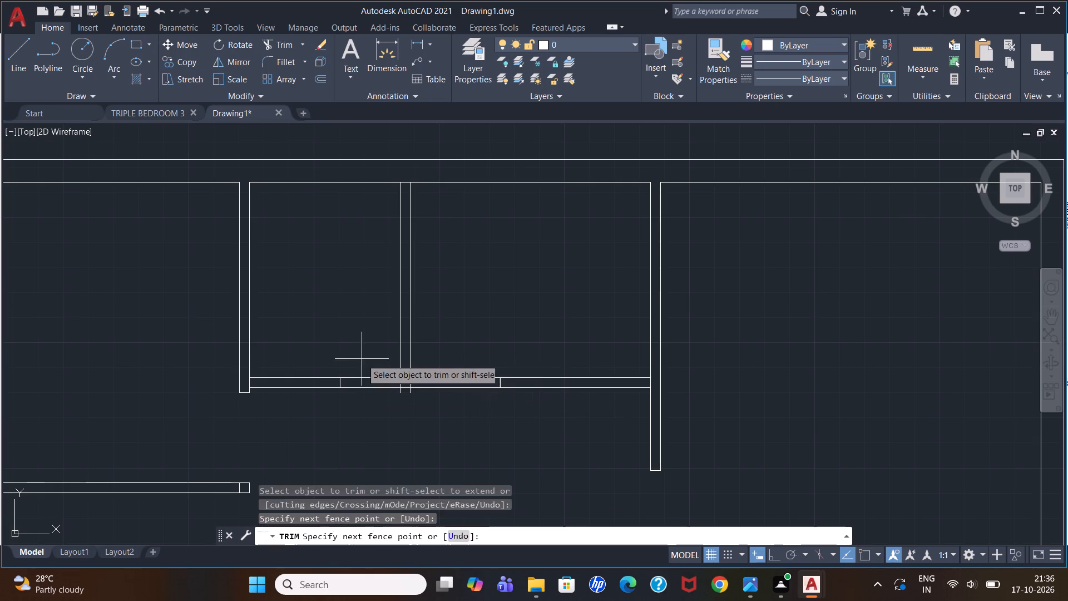
{"action": "left_click", "coordinate": [374, 392]}
{"action": "left_click", "coordinate": [454, 358]}
{"action": "left_click", "coordinate": [447, 411]}
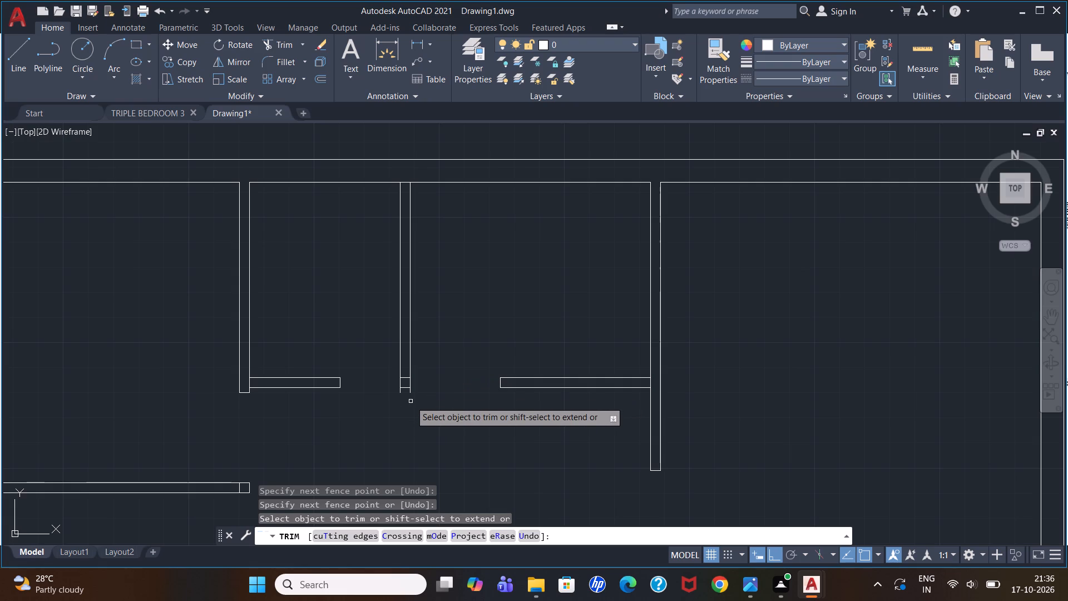
{"action": "key", "text": "Escape"}
{"action": "key", "text": "Escape"}
{"action": "key", "text": "Escape"}
{"action": "key", "text": "Escape"}
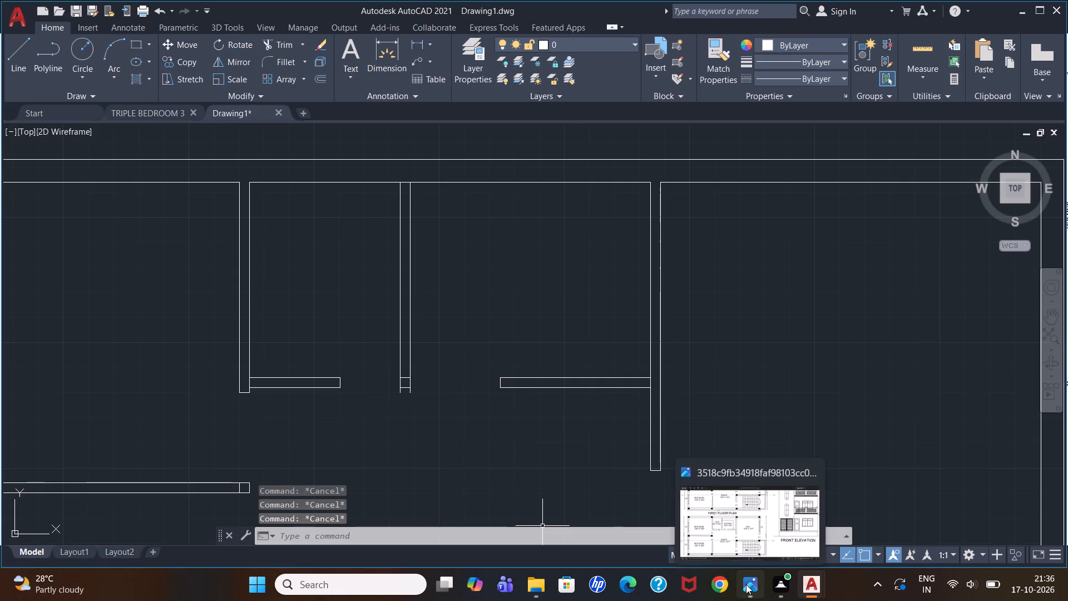
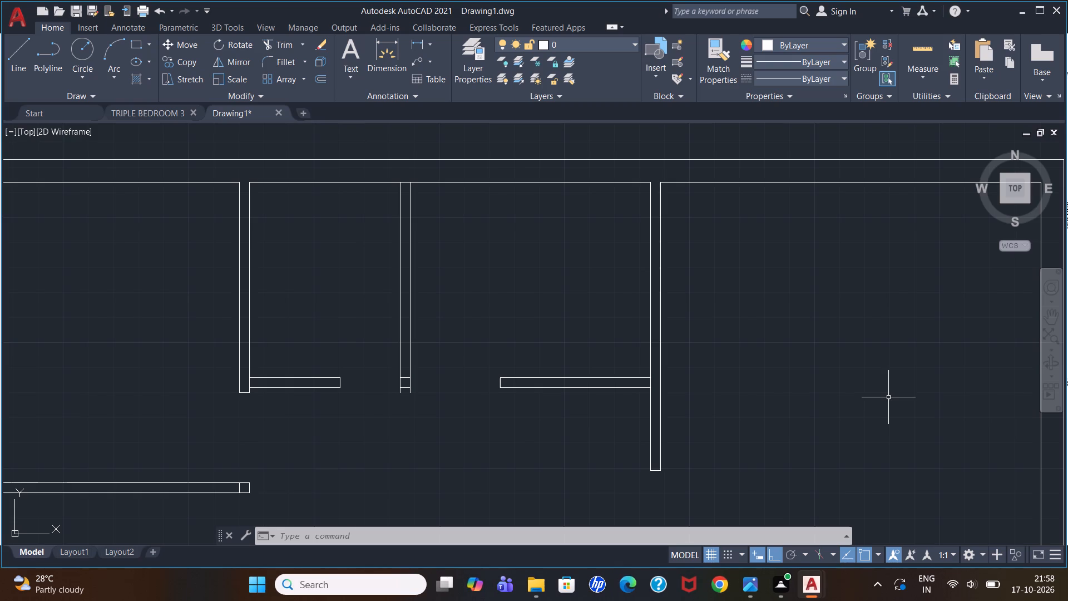
Draw a short line closing the open lower end of the middle partition between the two top rooms.
{"action": "scroll", "coordinate": [291, 310], "scroll_direction": "down", "scroll_amount": 1}
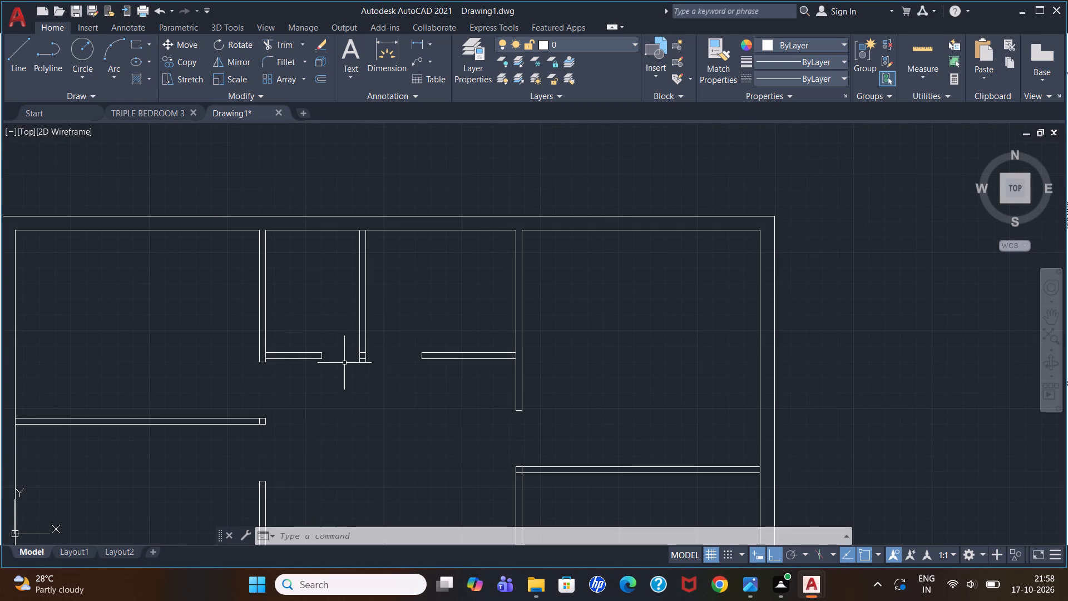
{"action": "scroll", "coordinate": [360, 352], "scroll_direction": "up", "scroll_amount": 2}
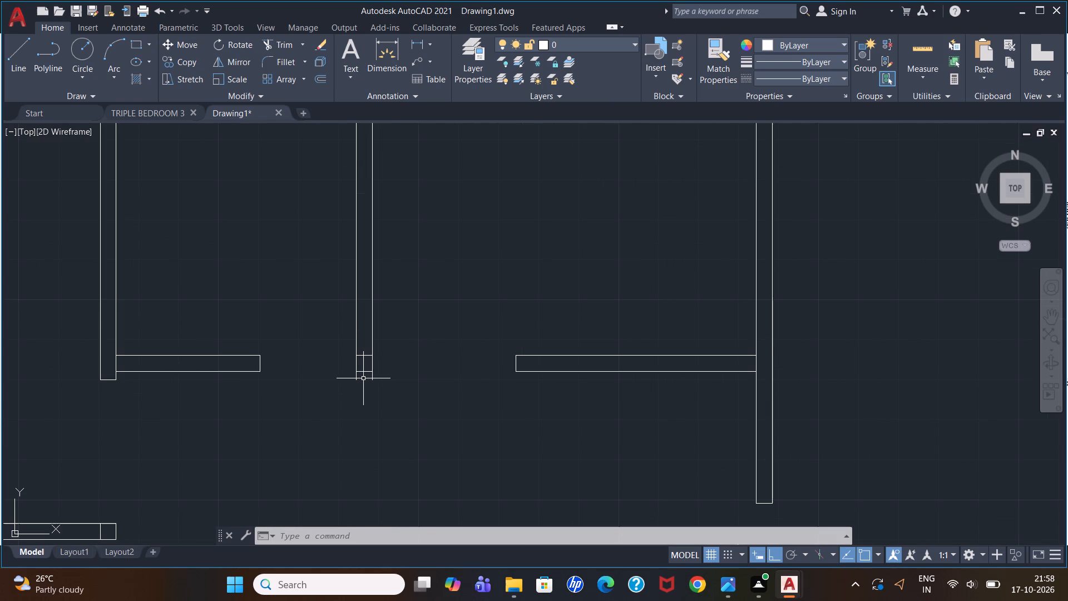
{"action": "key", "text": "l"}
{"action": "key", "text": "Return"}
{"action": "scroll", "coordinate": [363, 378], "scroll_direction": "up", "scroll_amount": 2}
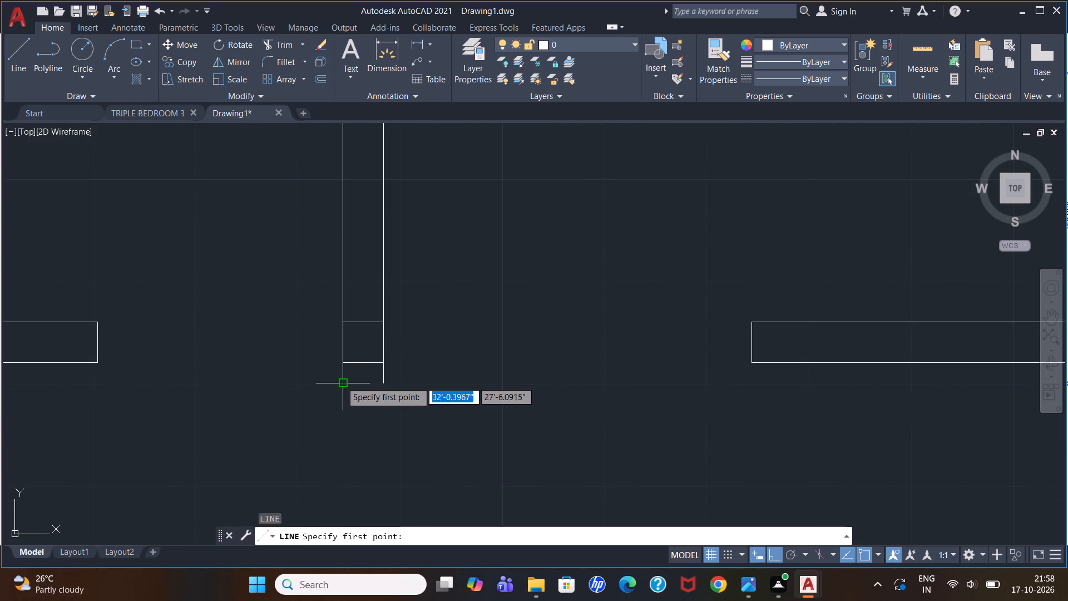
{"action": "left_click", "coordinate": [341, 381]}
{"action": "left_click", "coordinate": [383, 382]}
{"action": "key", "text": "Escape"}
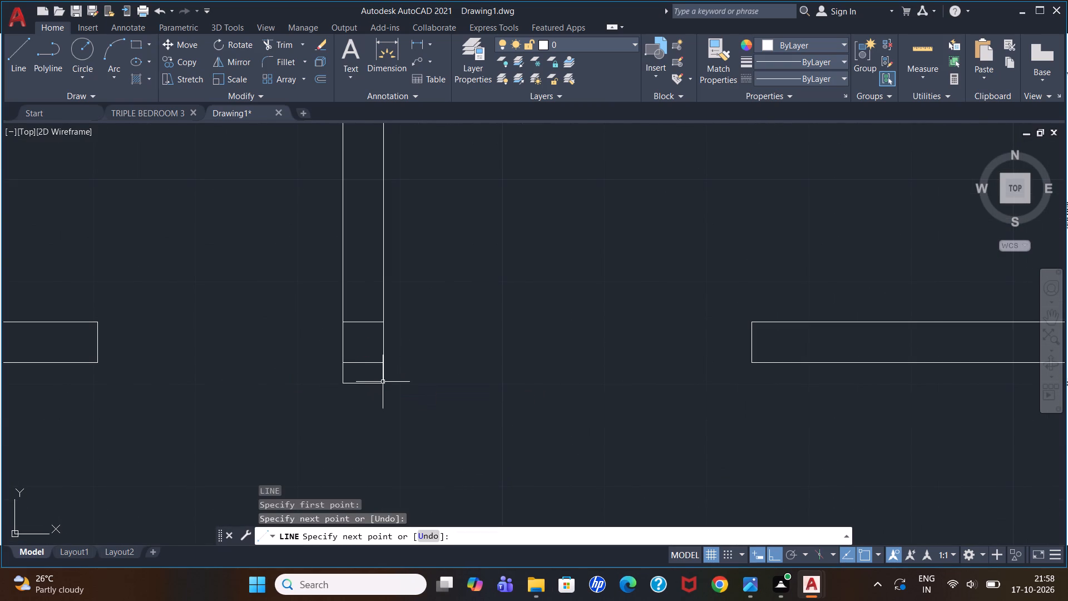
Delete the two short horizontal lines crossing the middle partition just above its closed end.
{"action": "left_click", "coordinate": [365, 361]}
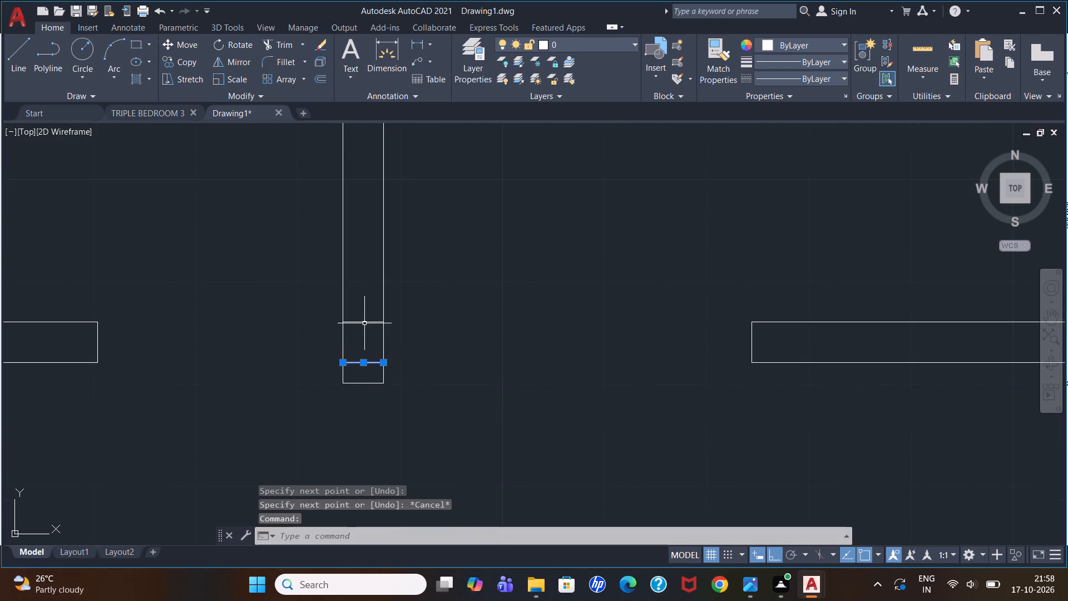
{"action": "left_click", "coordinate": [364, 322]}
{"action": "key", "text": "Delete"}
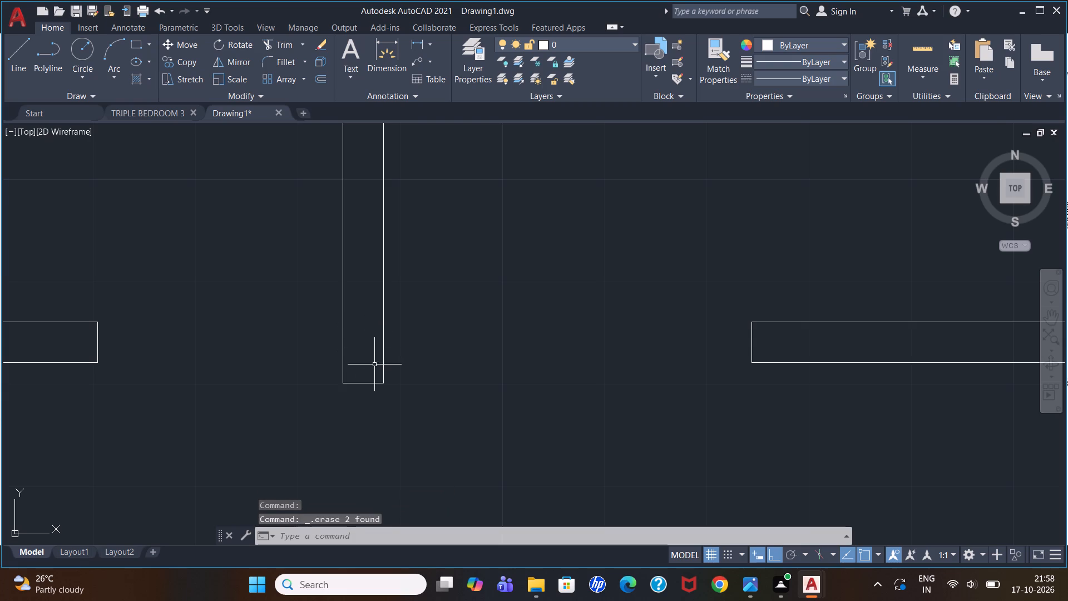
{"action": "left_click", "coordinate": [382, 359]}
{"action": "key", "text": "Escape"}
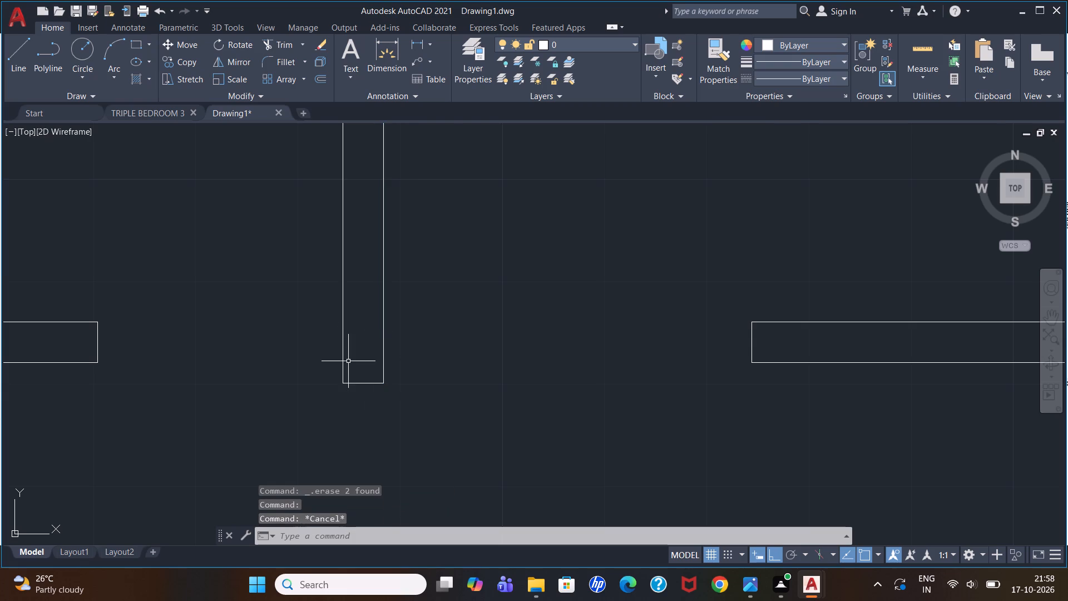
{"action": "scroll", "coordinate": [348, 361], "scroll_direction": "down", "scroll_amount": 3}
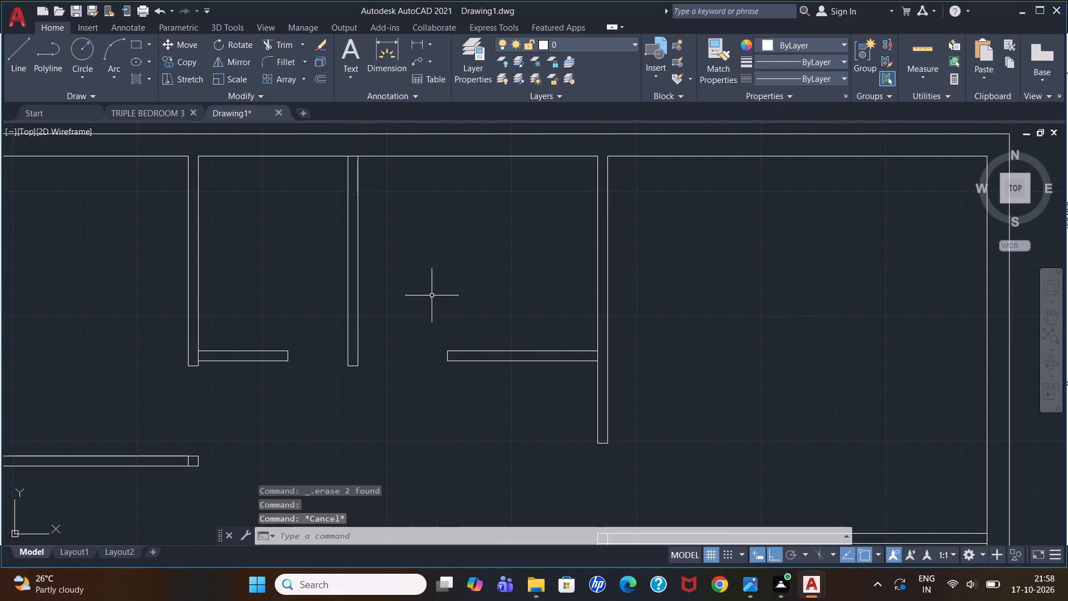
Trim the top wall line across the middle partition, and the side partitions' faces where the two horizontal wall stubs join them.
{"action": "type", "text": "tr"}
{"action": "key", "text": "Return"}
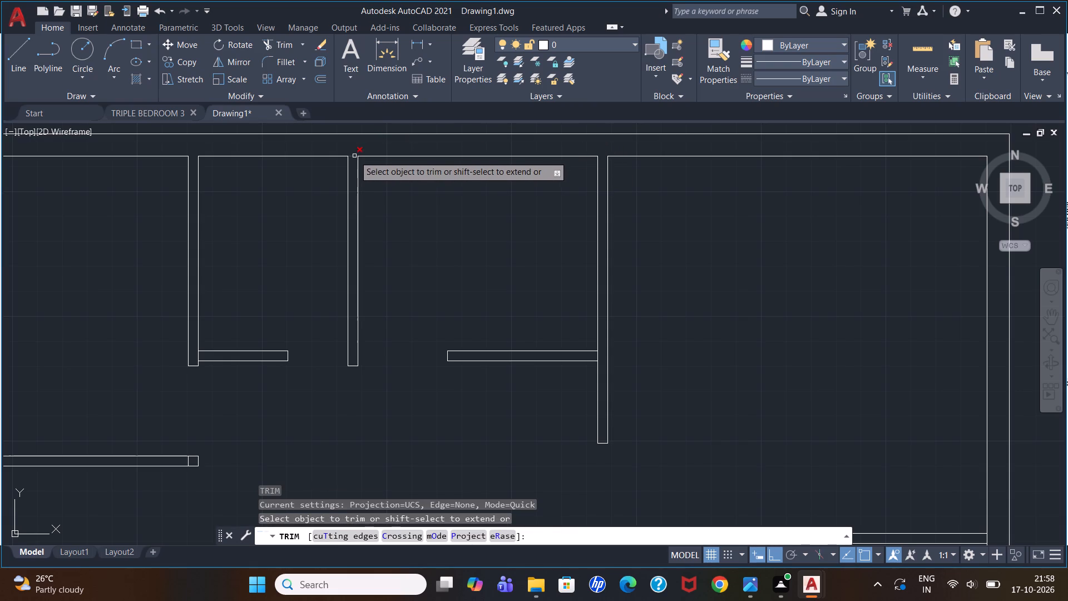
{"action": "left_click", "coordinate": [354, 156]}
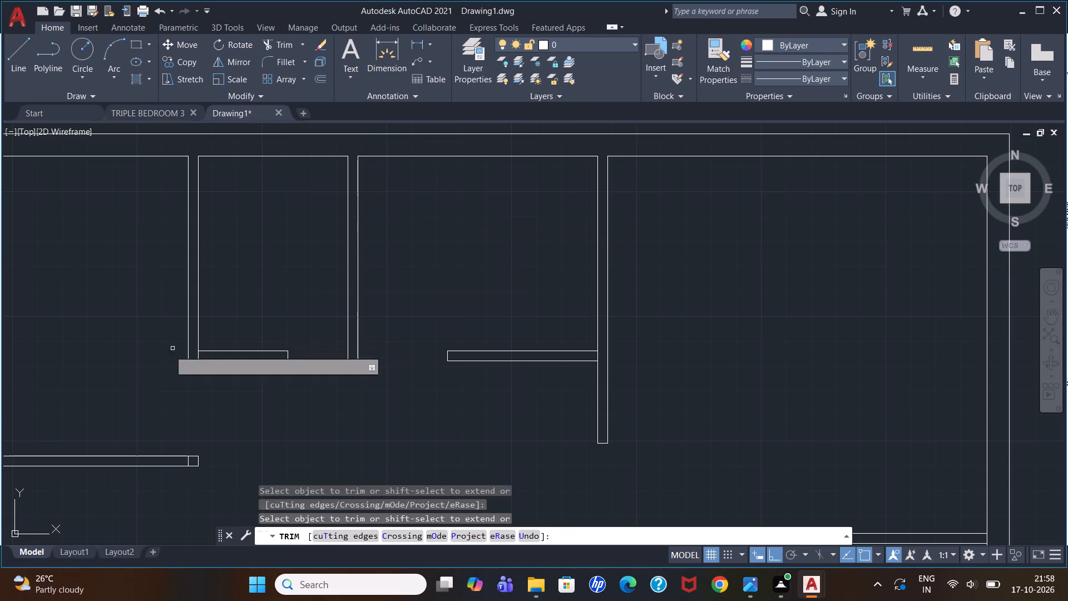
{"action": "left_click", "coordinate": [199, 355]}
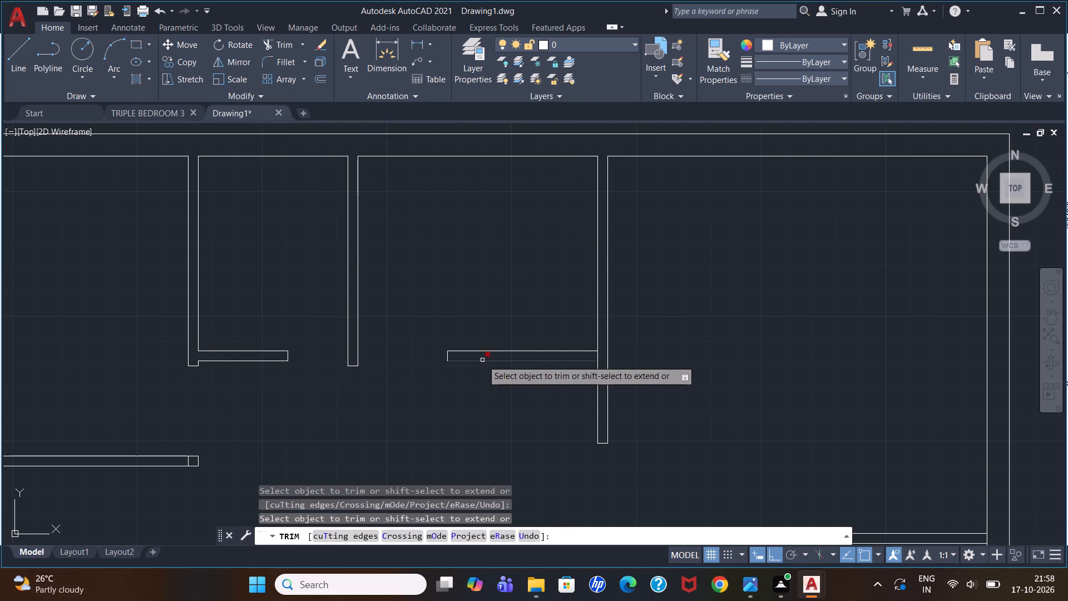
{"action": "left_click", "coordinate": [597, 357]}
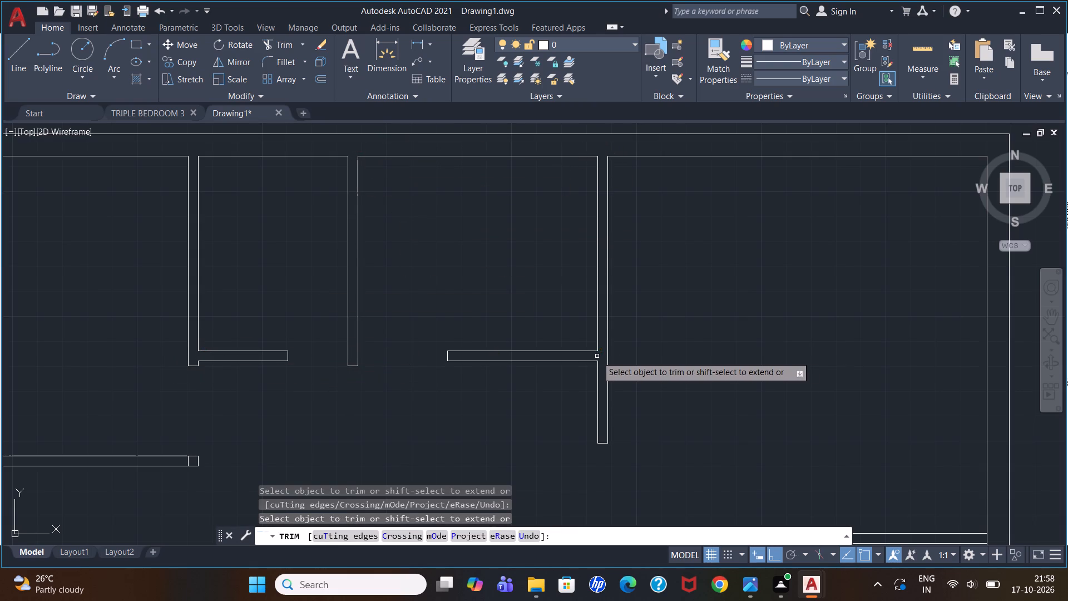
{"action": "key", "text": "Escape"}
Offset the top wall line and the right partition's face 2' into the room right of the middle partition.
{"action": "key", "text": "o"}
{"action": "key", "text": "Return"}
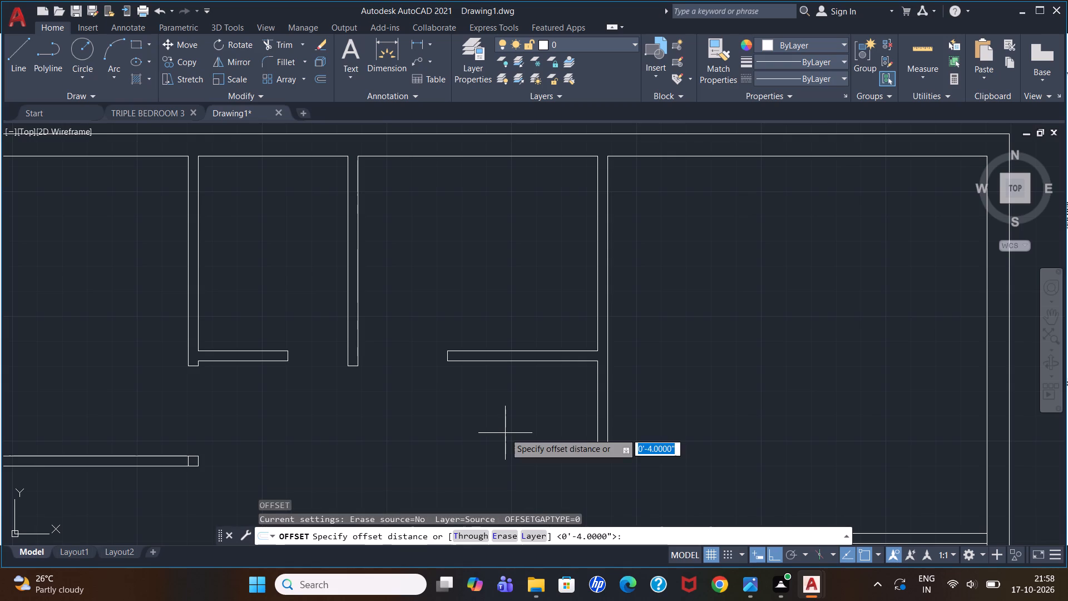
{"action": "type", "text": "2'"}
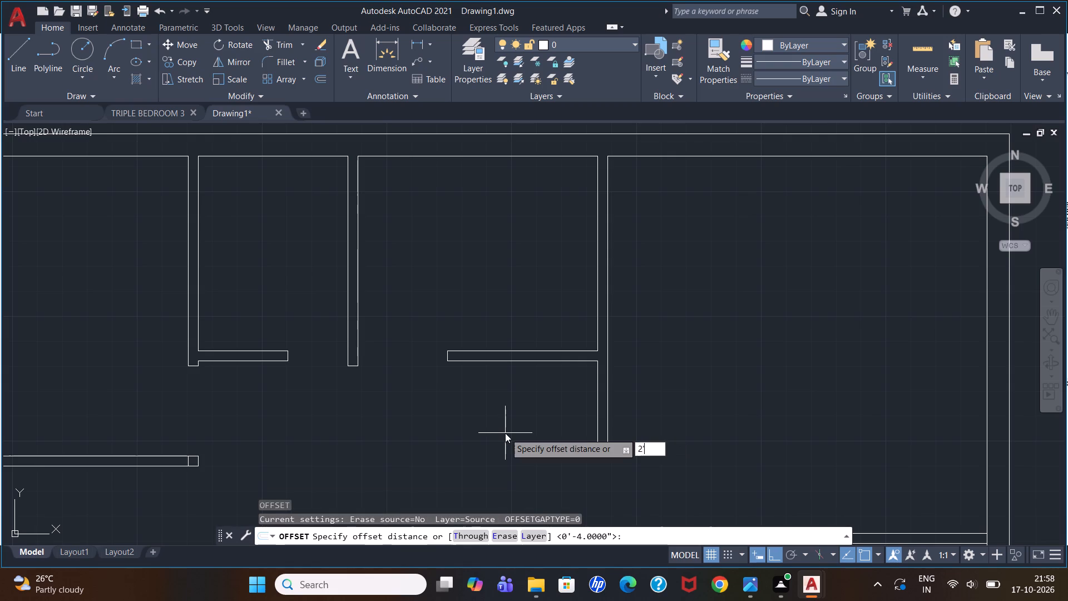
{"action": "key", "text": "Return"}
{"action": "left_click", "coordinate": [483, 155]}
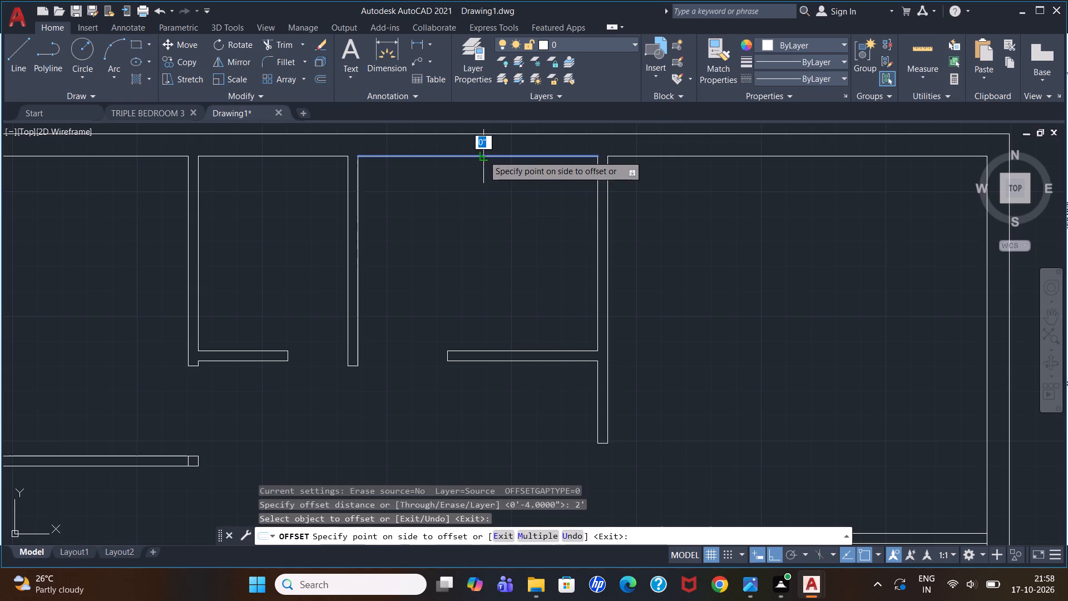
{"action": "left_click", "coordinate": [487, 187]}
{"action": "left_click", "coordinate": [596, 242]}
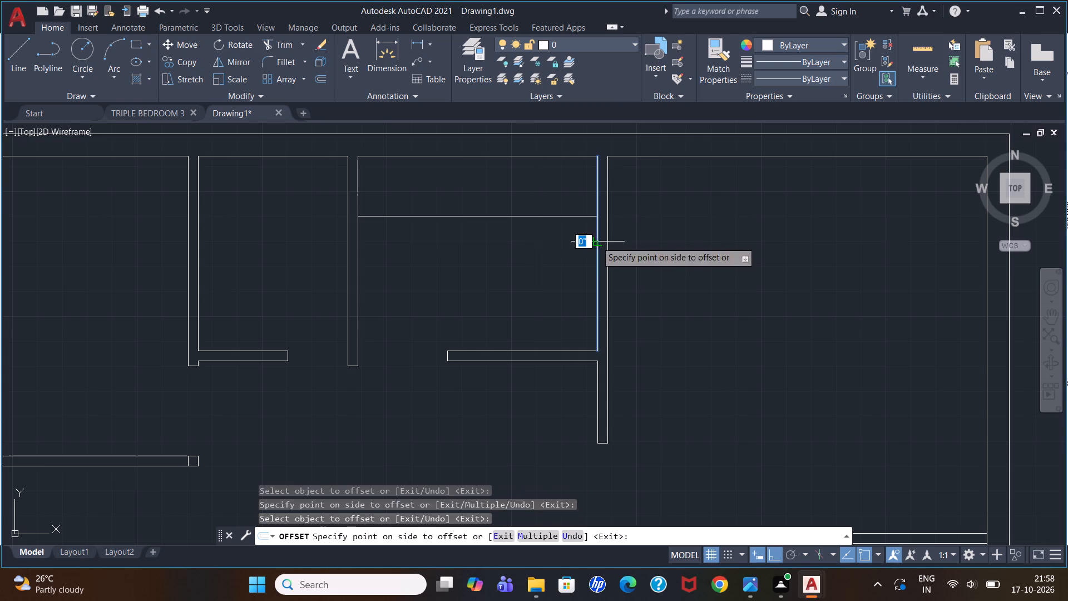
{"action": "left_click", "coordinate": [535, 255]}
{"action": "key", "text": "Escape"}
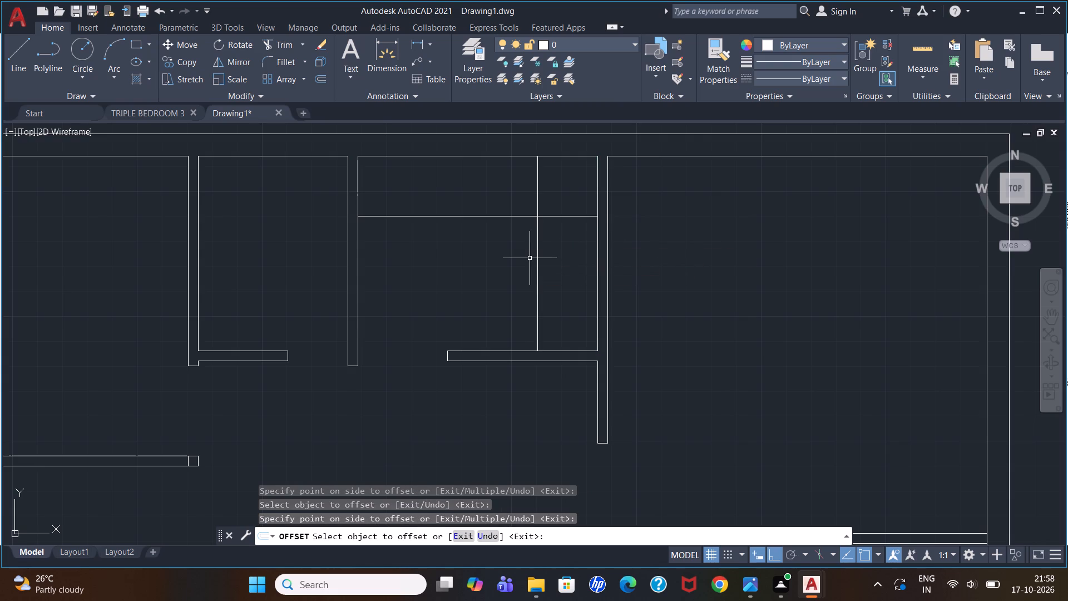
Trim the overlapping ends of the two offset lines at their crossing to leave an L-shaped outline.
{"action": "type", "text": "tr"}
{"action": "key", "text": "Return"}
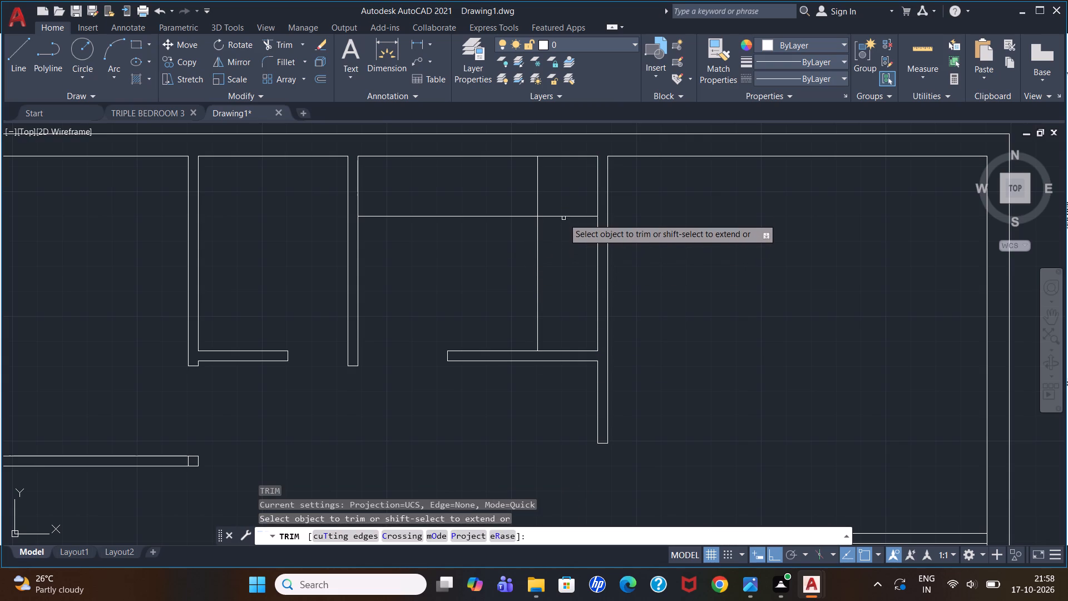
{"action": "left_click", "coordinate": [563, 216]}
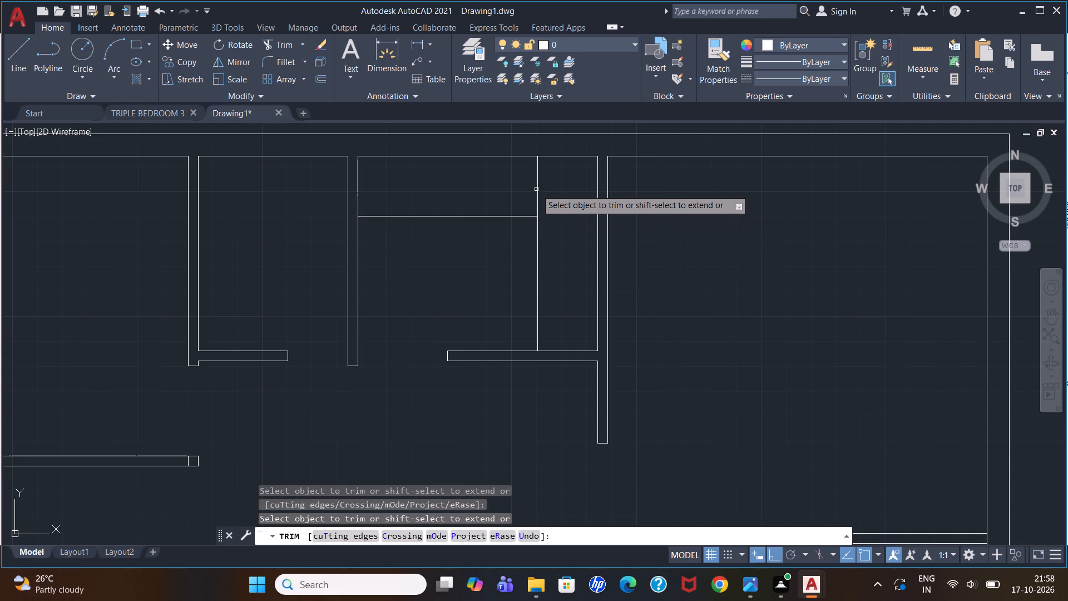
{"action": "left_click", "coordinate": [537, 190]}
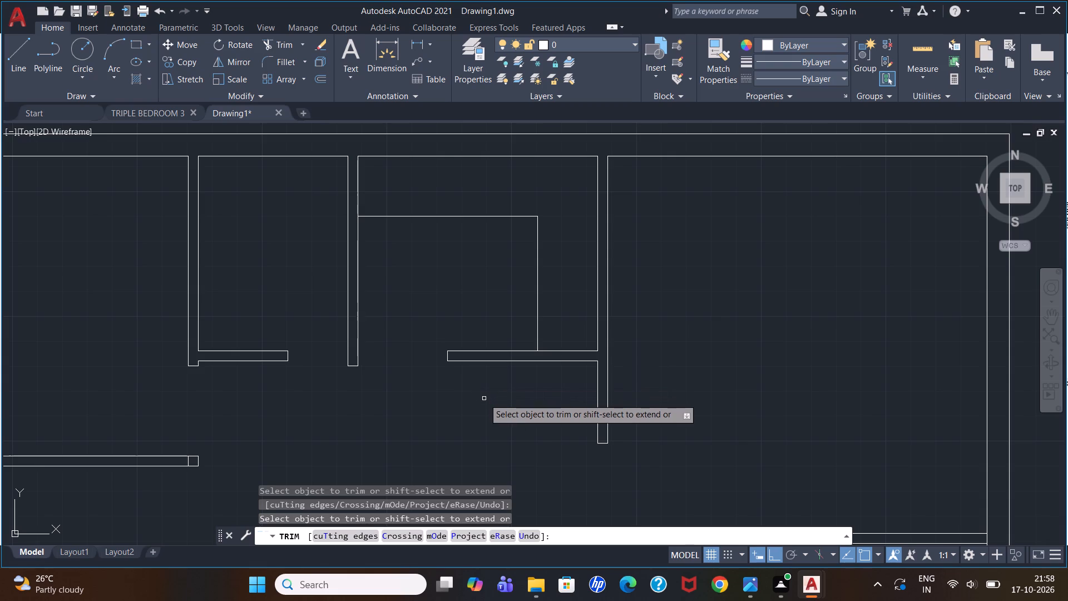
{"action": "key", "text": "Escape"}
{"action": "key", "text": "Escape"}
{"action": "key", "text": "Escape"}
{"action": "key", "text": "Escape"}
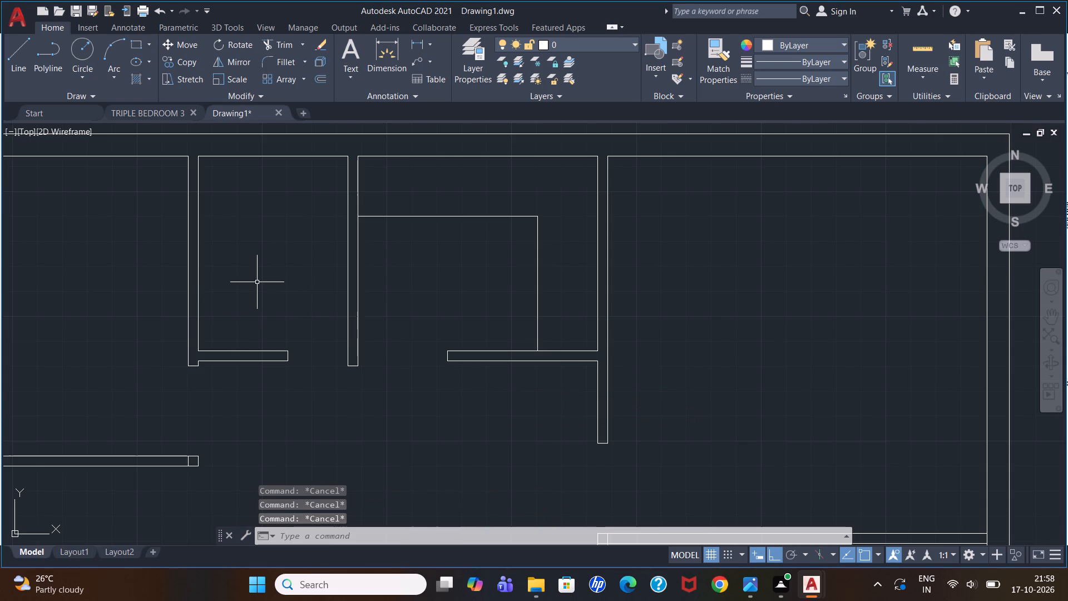
Delete the short vertical line crossing the left horizontal partition just before its end.
{"action": "scroll", "coordinate": [257, 282], "scroll_direction": "down", "scroll_amount": 1}
{"action": "scroll", "coordinate": [228, 400], "scroll_direction": "up", "scroll_amount": 2}
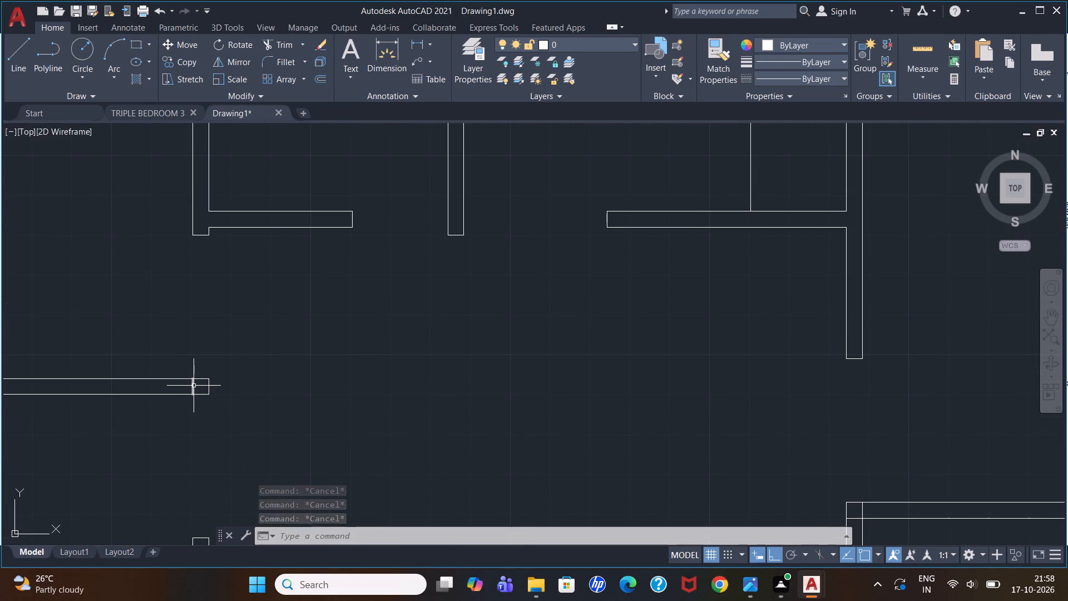
{"action": "left_click", "coordinate": [193, 386]}
{"action": "key", "text": "Delete"}
{"action": "scroll", "coordinate": [333, 363], "scroll_direction": "down", "scroll_amount": 3}
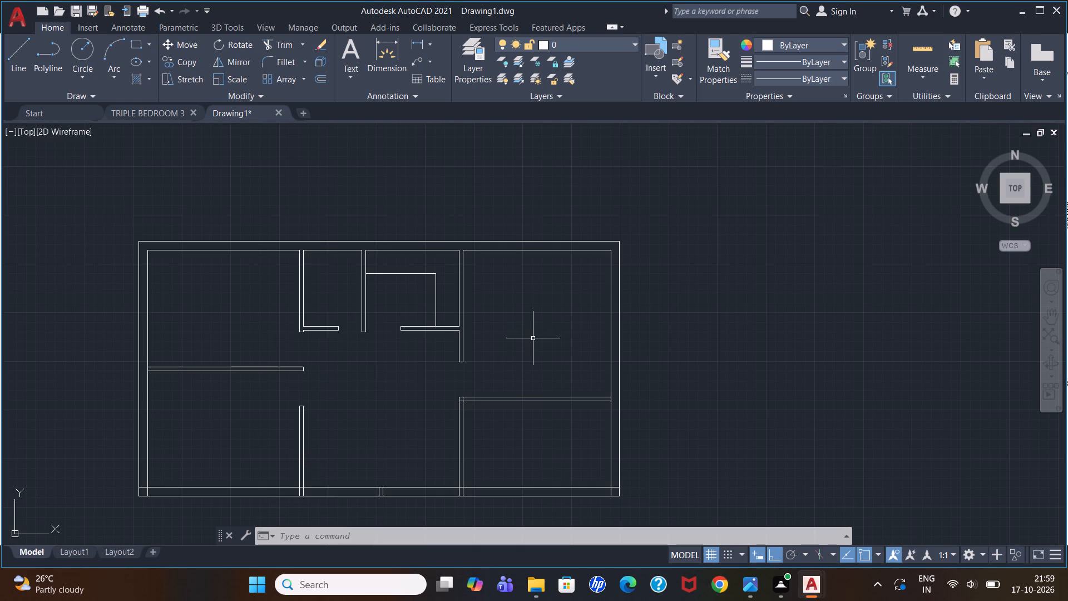
Trim the right outer wall's inner line across the horizontal partition, and the overlapping inner wall lines at the plan's lower-right corner.
{"action": "scroll", "coordinate": [552, 412], "scroll_direction": "up", "scroll_amount": 1}
{"action": "scroll", "coordinate": [571, 363], "scroll_direction": "down", "scroll_amount": 1}
{"action": "scroll", "coordinate": [585, 419], "scroll_direction": "up", "scroll_amount": 1}
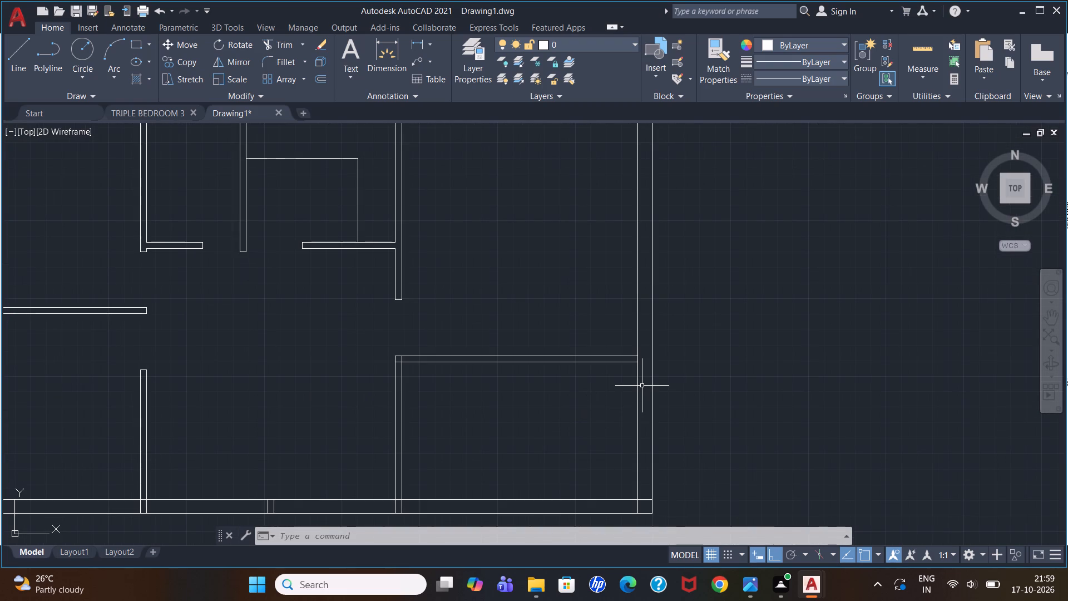
{"action": "type", "text": "tr"}
{"action": "key", "text": "Return"}
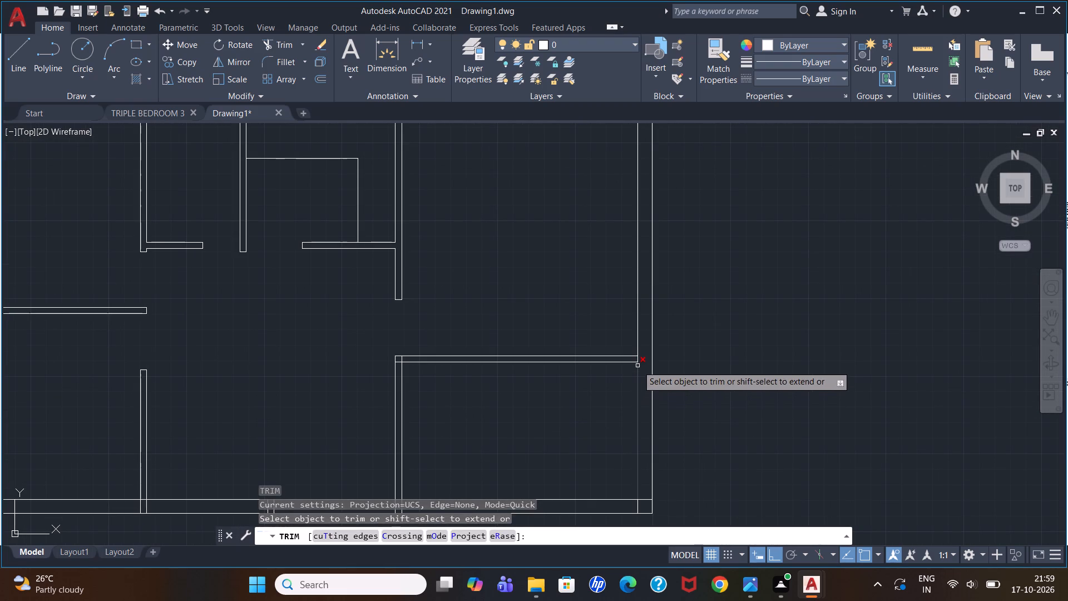
{"action": "scroll", "coordinate": [638, 359], "scroll_direction": "up", "scroll_amount": 2}
{"action": "left_click", "coordinate": [638, 359]}
{"action": "scroll", "coordinate": [641, 347], "scroll_direction": "down", "scroll_amount": 2}
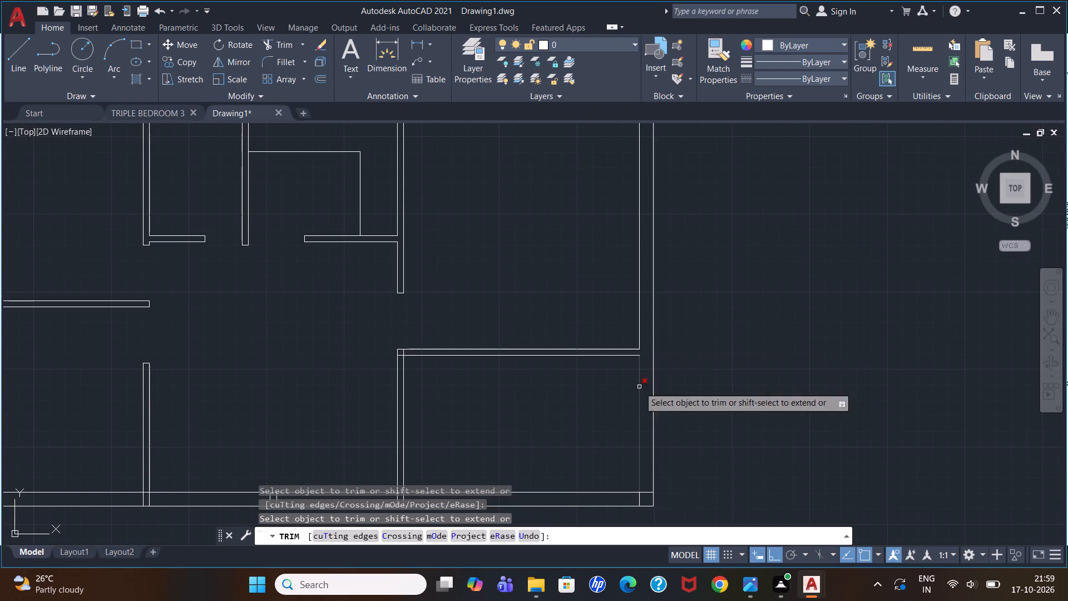
{"action": "scroll", "coordinate": [637, 471], "scroll_direction": "up", "scroll_amount": 2}
{"action": "scroll", "coordinate": [683, 452], "scroll_direction": "down", "scroll_amount": 3}
{"action": "scroll", "coordinate": [684, 471], "scroll_direction": "up", "scroll_amount": 2}
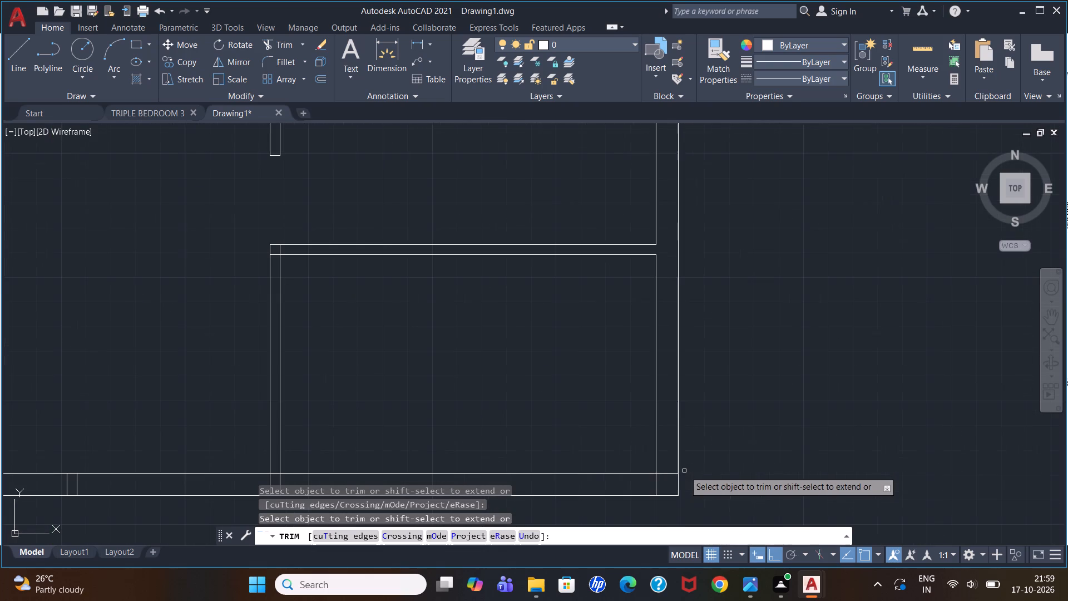
{"action": "left_click", "coordinate": [669, 471]}
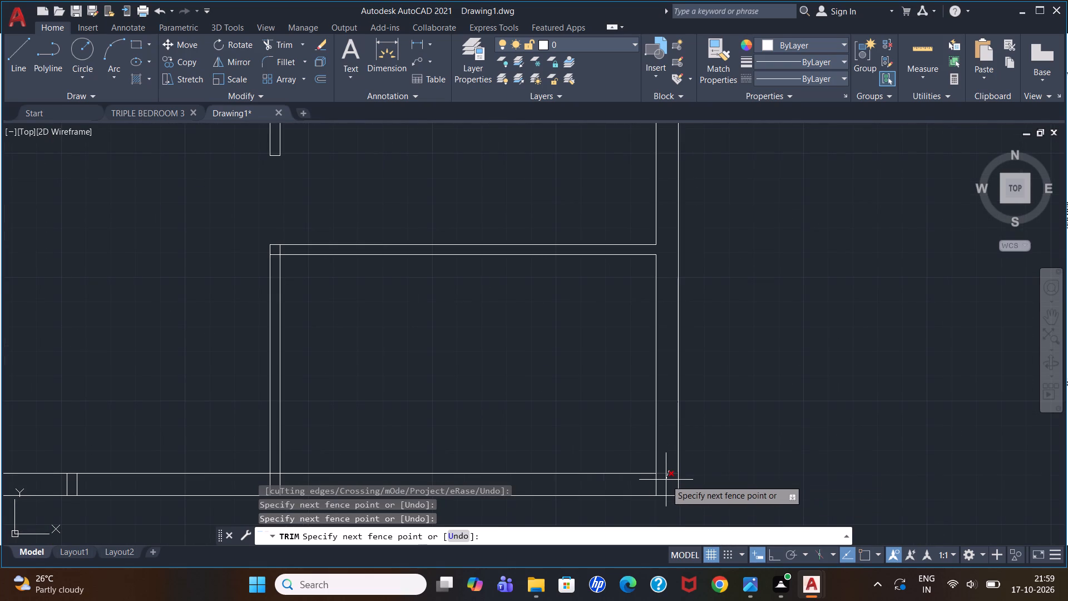
{"action": "left_click", "coordinate": [666, 480]}
{"action": "left_click", "coordinate": [654, 484]}
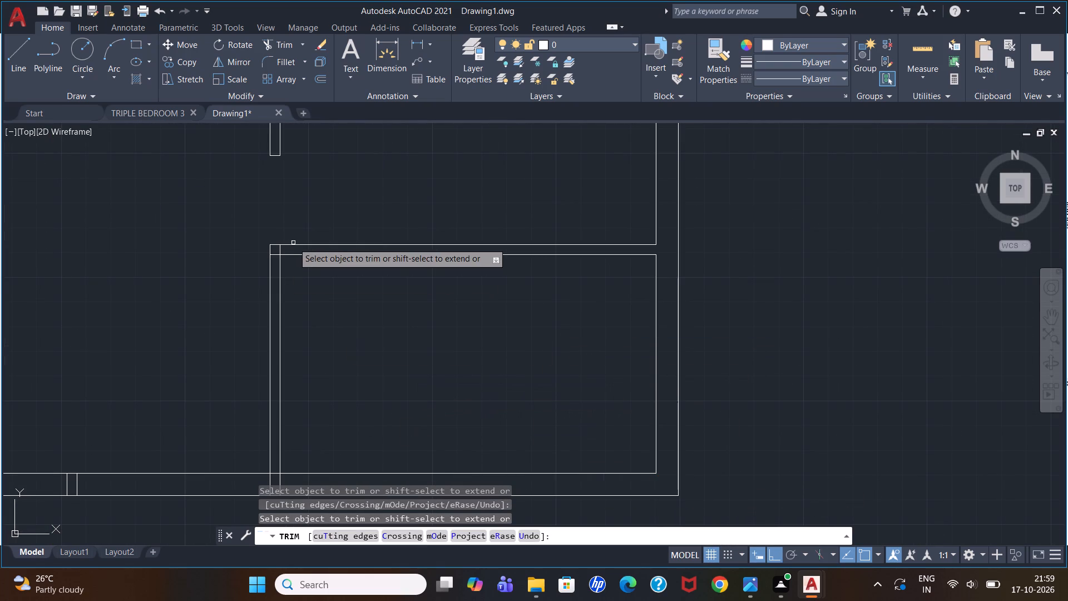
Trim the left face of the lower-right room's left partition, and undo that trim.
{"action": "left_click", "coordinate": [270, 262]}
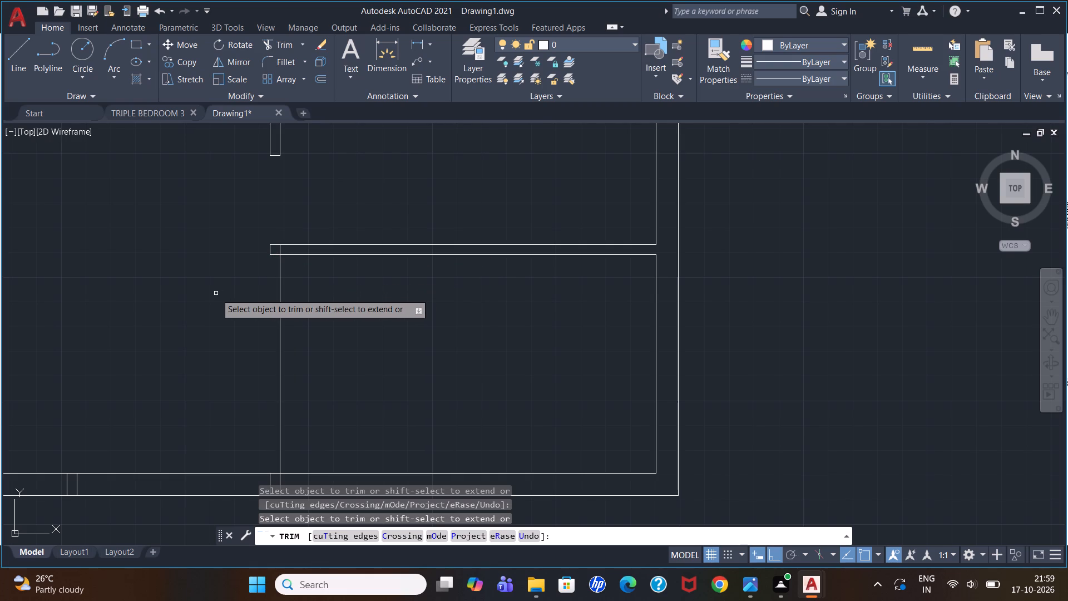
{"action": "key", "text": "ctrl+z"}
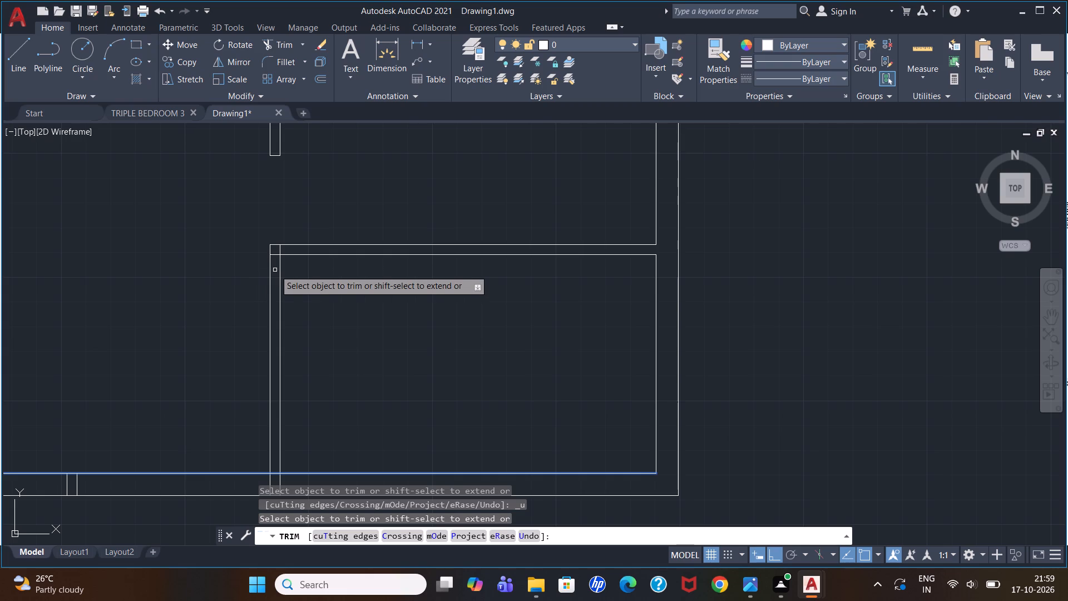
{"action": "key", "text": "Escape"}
Draw a line 3' up the lower-right room's left partition from the bottom wall's inner line, then across the partition's thickness.
{"action": "scroll", "coordinate": [273, 279], "scroll_direction": "down", "scroll_amount": 2}
{"action": "scroll", "coordinate": [273, 375], "scroll_direction": "up", "scroll_amount": 2}
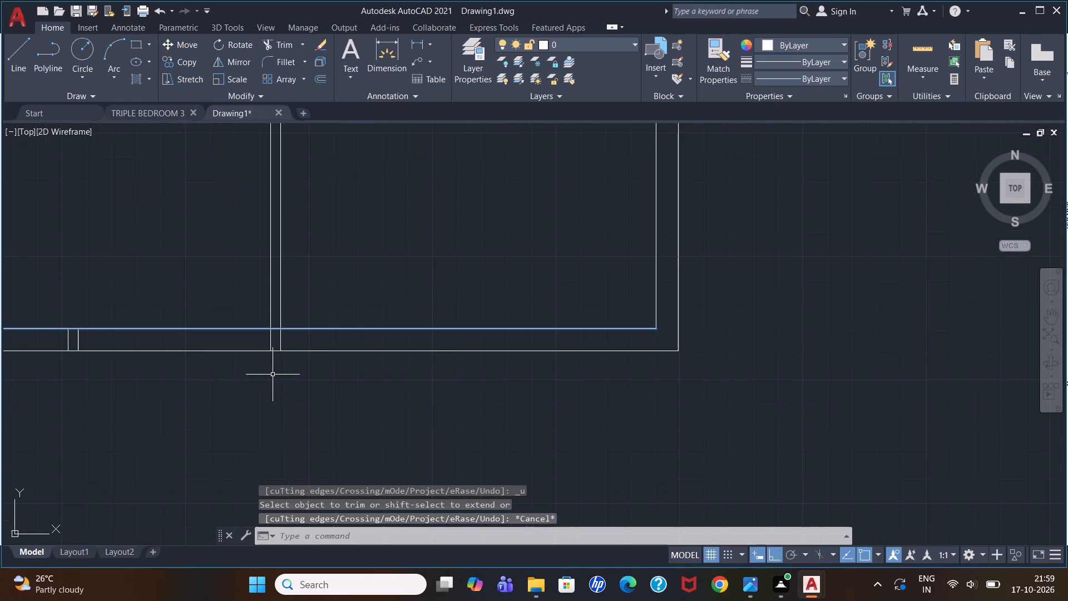
{"action": "key", "text": "l"}
{"action": "key", "text": "Return"}
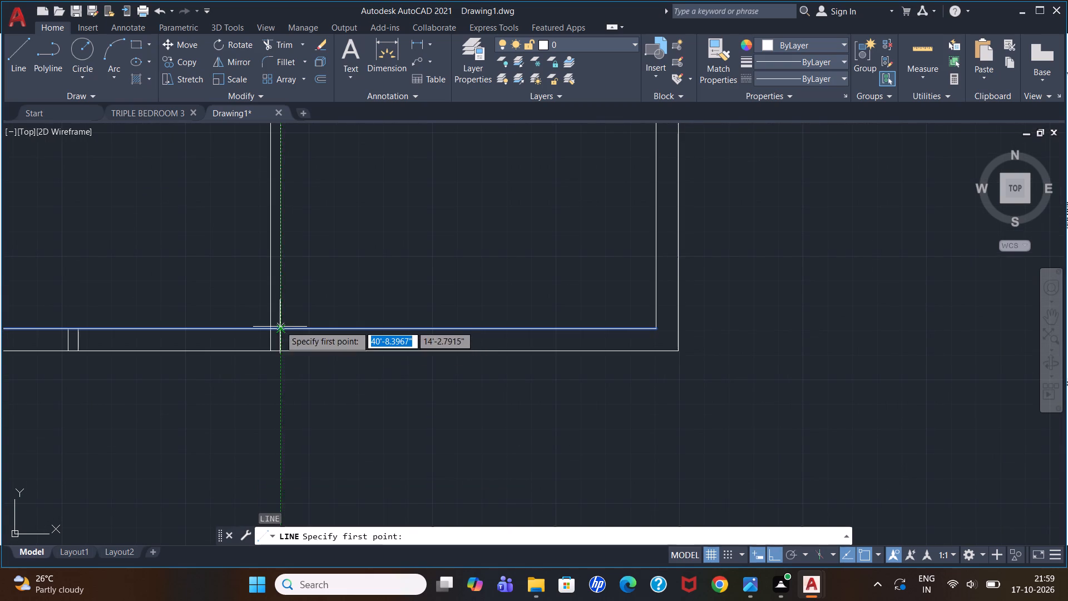
{"action": "left_click", "coordinate": [270, 327]}
{"action": "type", "text": "3'"}
{"action": "key", "text": "Return"}
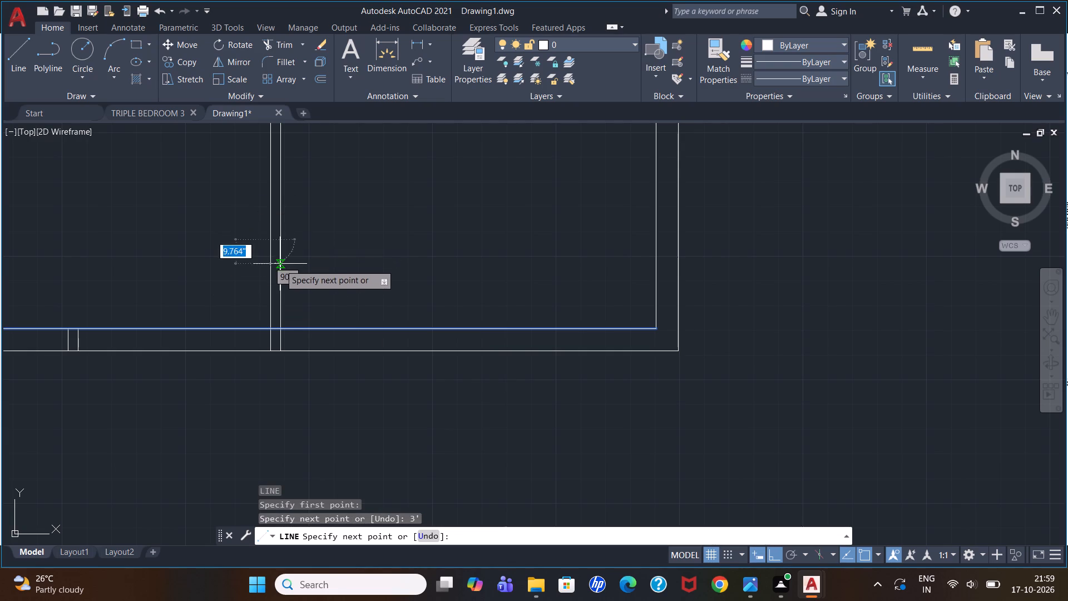
{"action": "left_click", "coordinate": [280, 235]}
{"action": "key", "text": "Escape"}
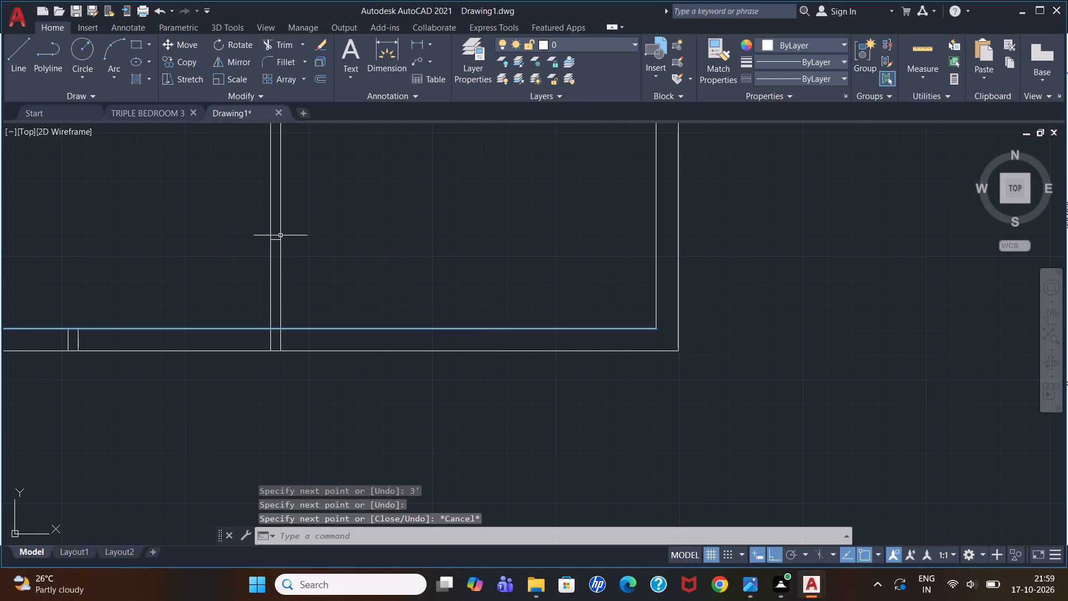
Trim both partition faces between the new cross line and the bottom wall to open a 3' doorway.
{"action": "type", "text": "tr"}
{"action": "key", "text": "Return"}
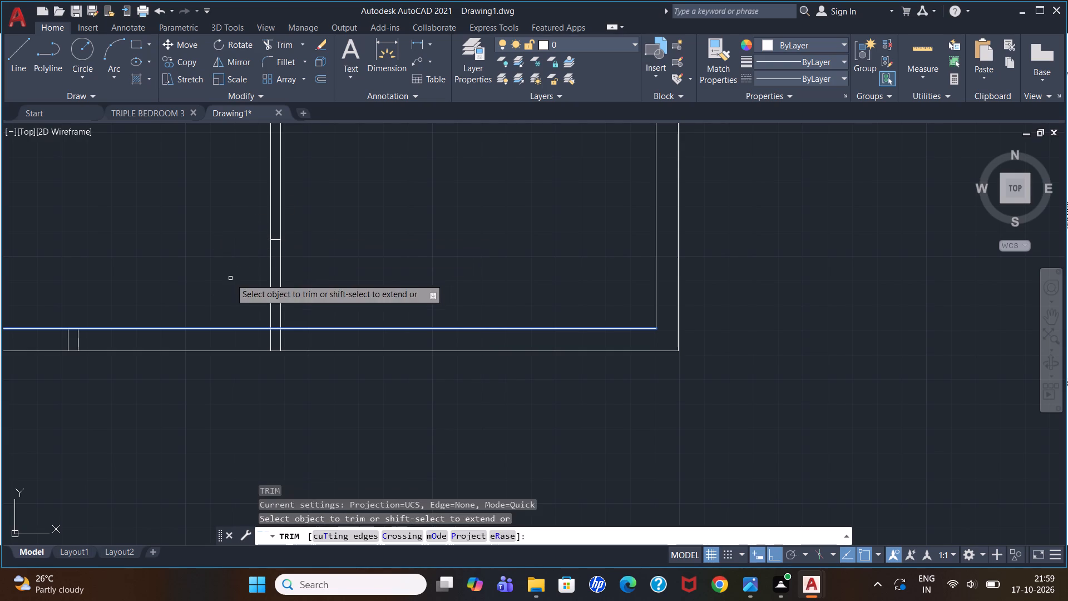
{"action": "left_click", "coordinate": [228, 278]}
{"action": "left_click", "coordinate": [317, 280]}
{"action": "scroll", "coordinate": [321, 225], "scroll_direction": "down", "scroll_amount": 1}
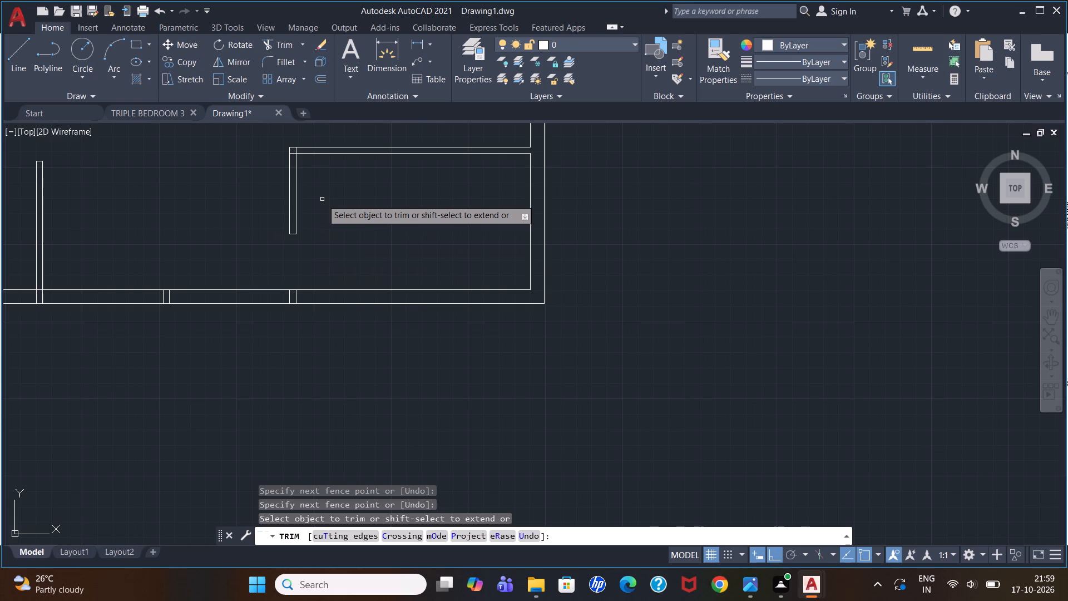
{"action": "key", "text": "Escape"}
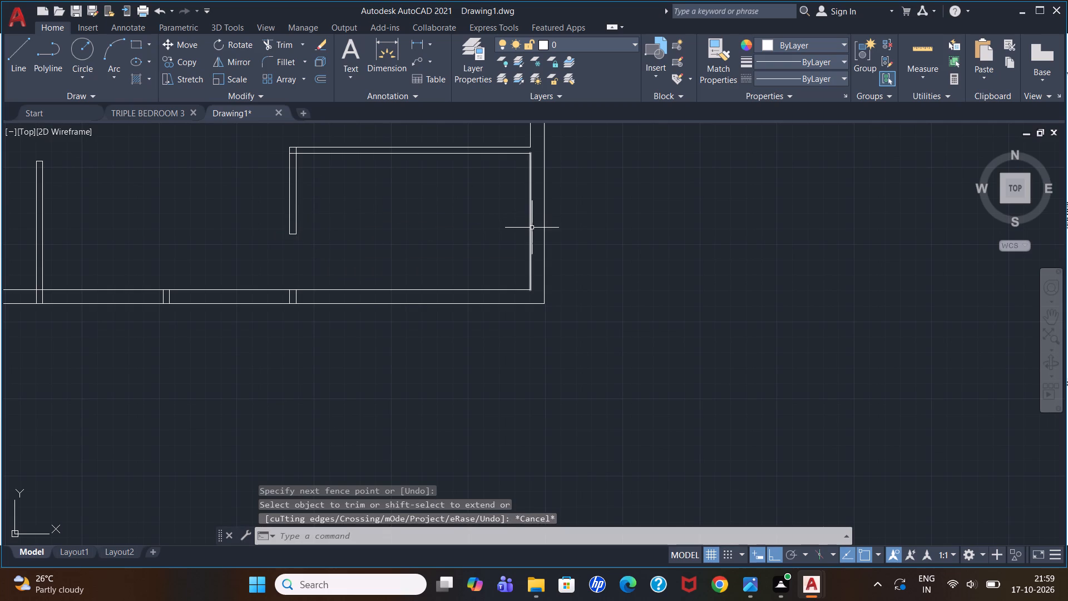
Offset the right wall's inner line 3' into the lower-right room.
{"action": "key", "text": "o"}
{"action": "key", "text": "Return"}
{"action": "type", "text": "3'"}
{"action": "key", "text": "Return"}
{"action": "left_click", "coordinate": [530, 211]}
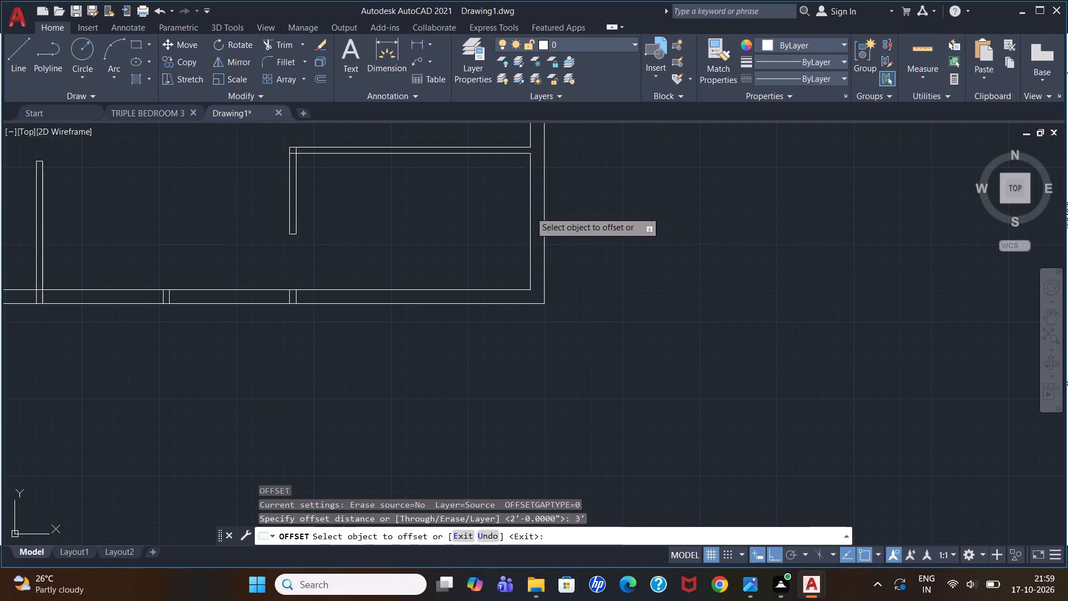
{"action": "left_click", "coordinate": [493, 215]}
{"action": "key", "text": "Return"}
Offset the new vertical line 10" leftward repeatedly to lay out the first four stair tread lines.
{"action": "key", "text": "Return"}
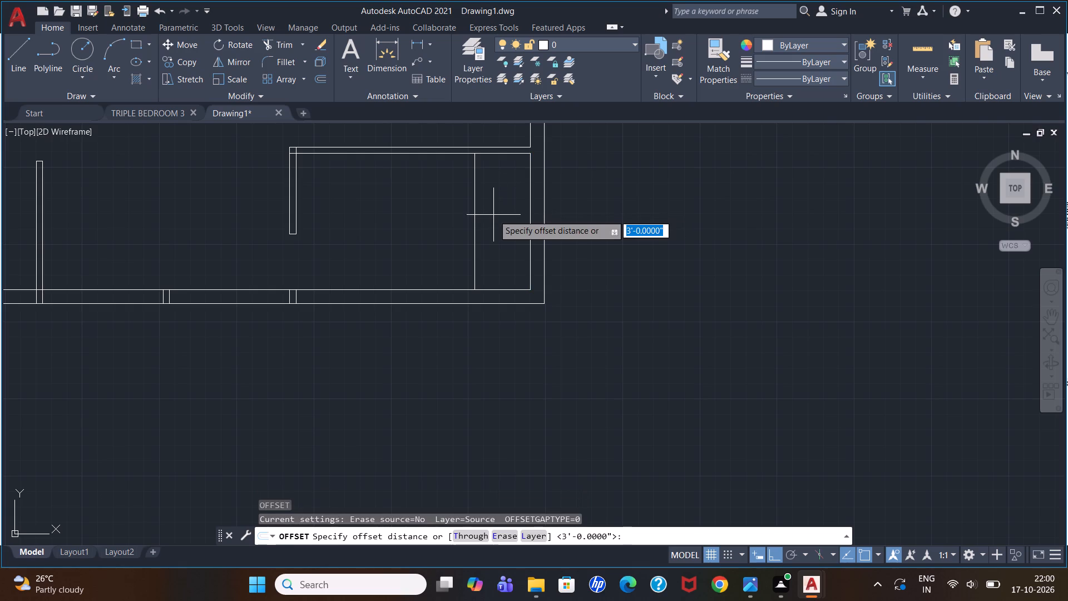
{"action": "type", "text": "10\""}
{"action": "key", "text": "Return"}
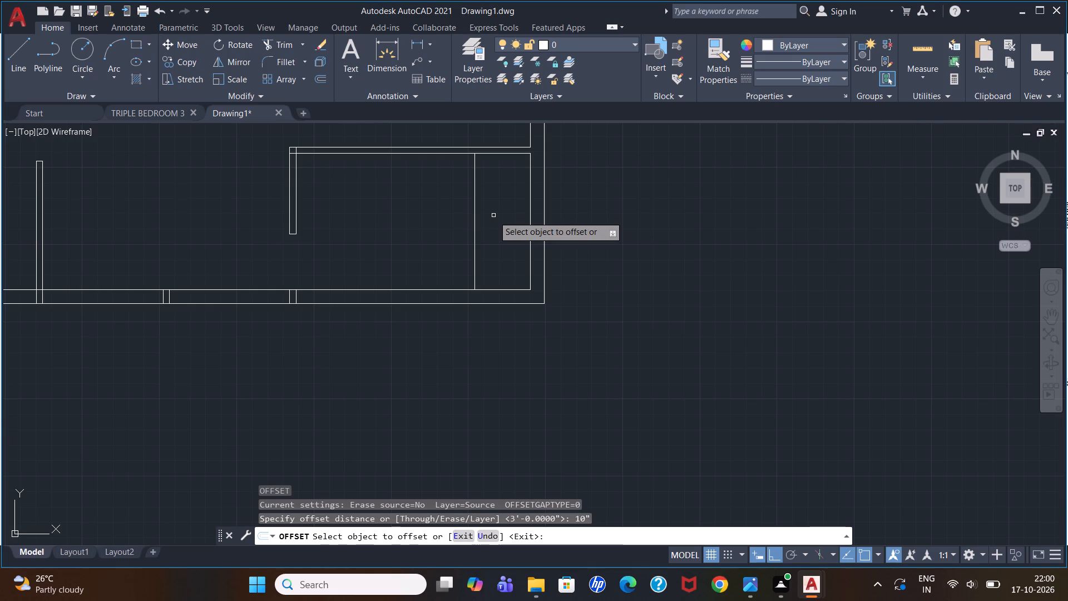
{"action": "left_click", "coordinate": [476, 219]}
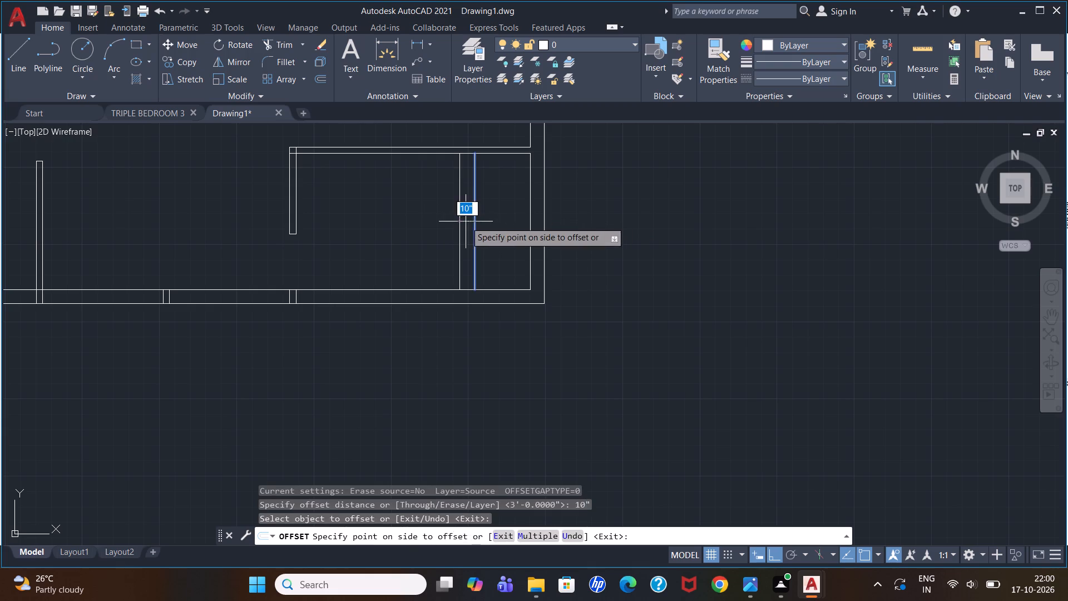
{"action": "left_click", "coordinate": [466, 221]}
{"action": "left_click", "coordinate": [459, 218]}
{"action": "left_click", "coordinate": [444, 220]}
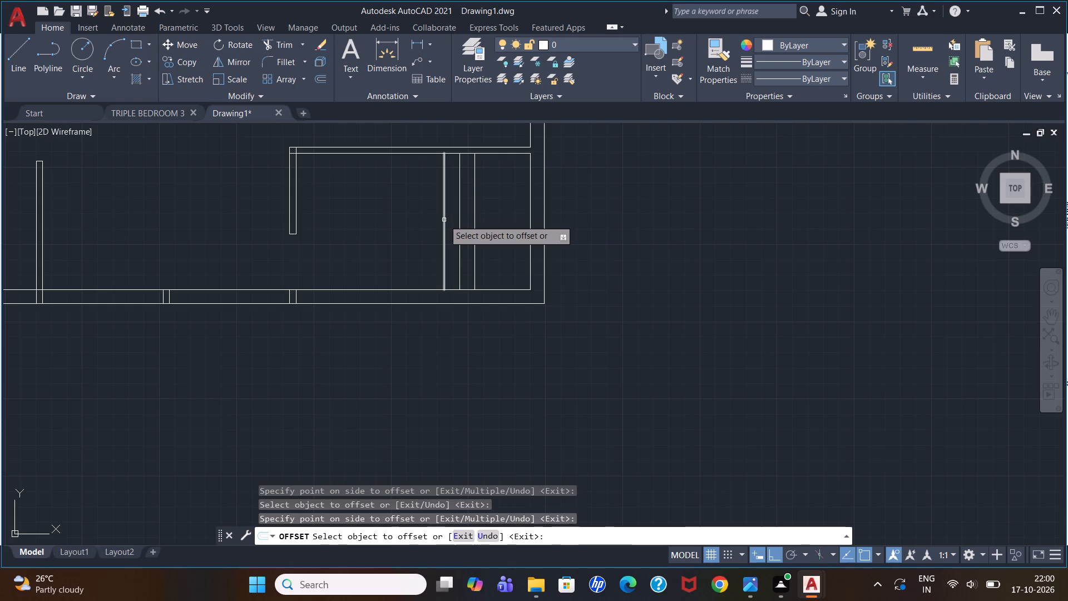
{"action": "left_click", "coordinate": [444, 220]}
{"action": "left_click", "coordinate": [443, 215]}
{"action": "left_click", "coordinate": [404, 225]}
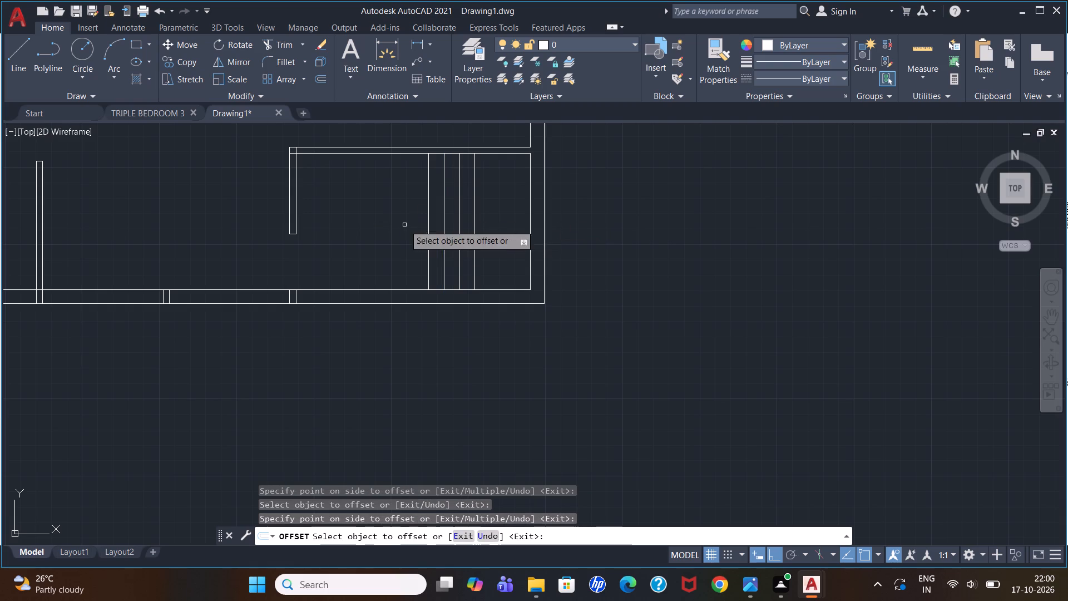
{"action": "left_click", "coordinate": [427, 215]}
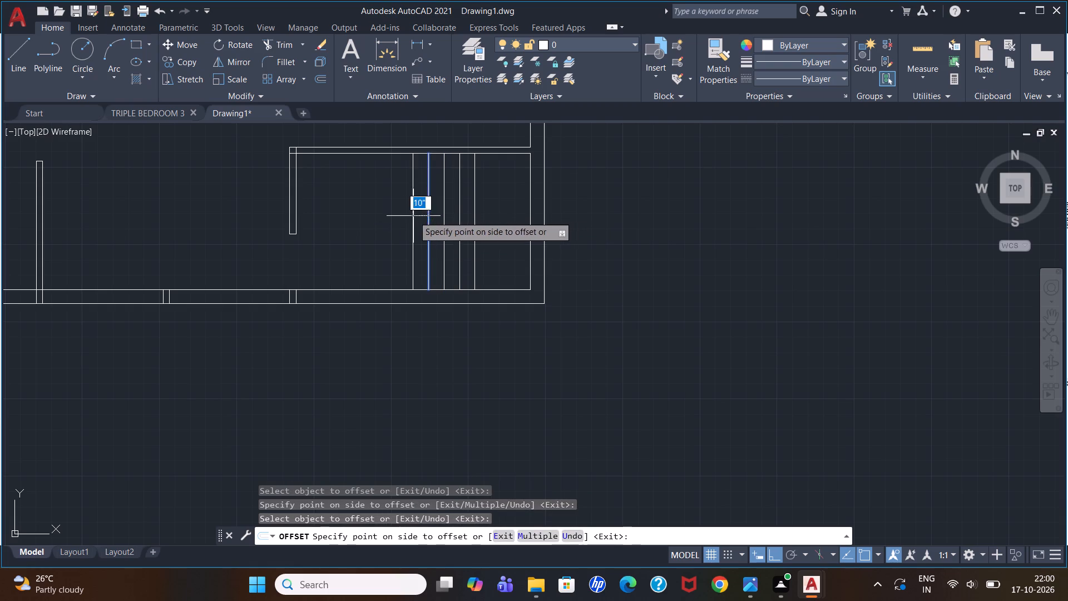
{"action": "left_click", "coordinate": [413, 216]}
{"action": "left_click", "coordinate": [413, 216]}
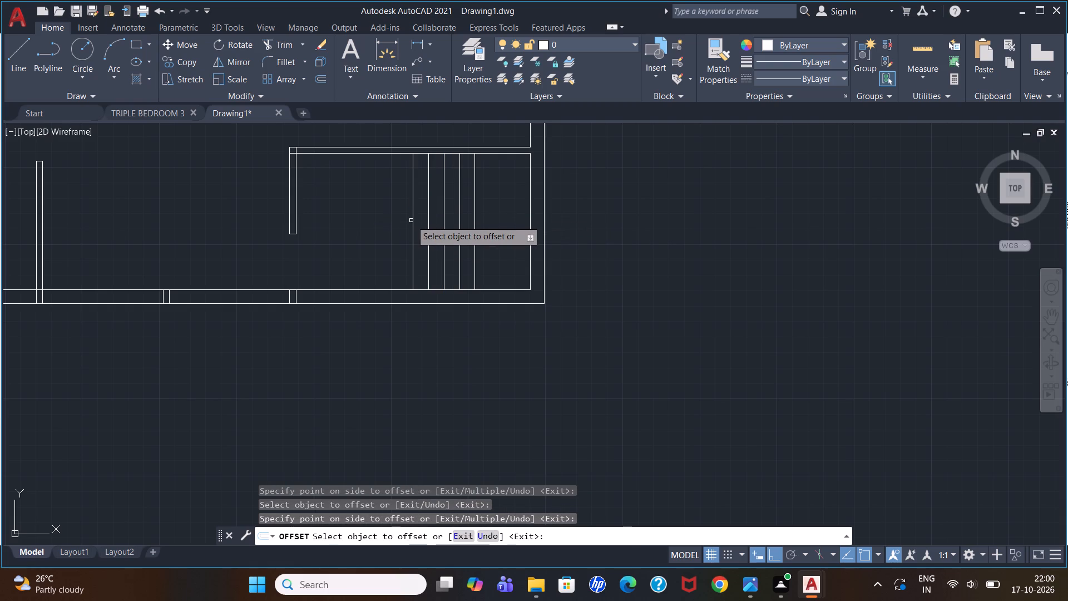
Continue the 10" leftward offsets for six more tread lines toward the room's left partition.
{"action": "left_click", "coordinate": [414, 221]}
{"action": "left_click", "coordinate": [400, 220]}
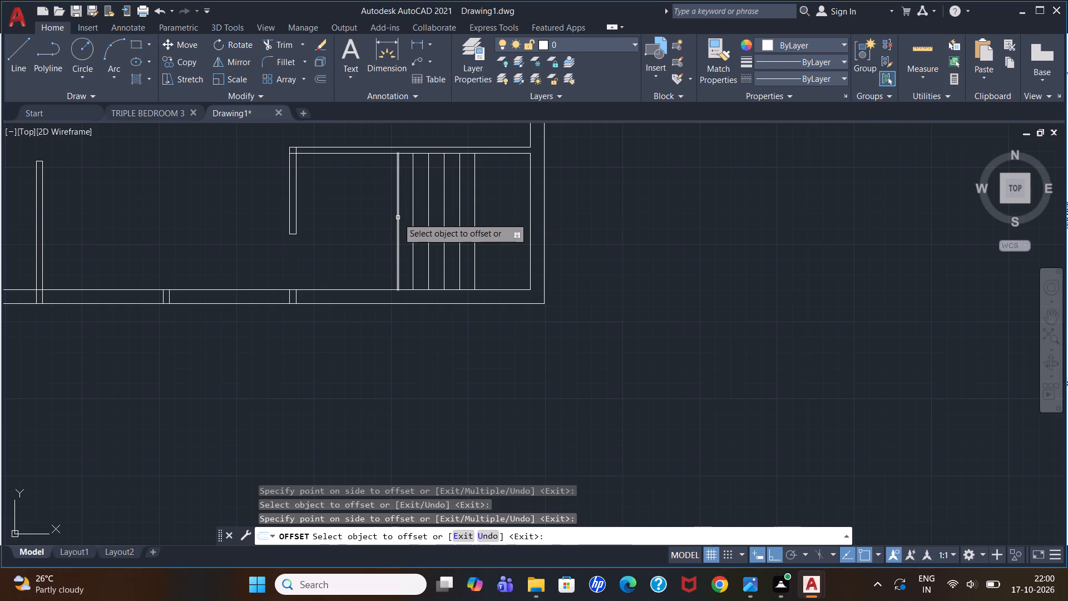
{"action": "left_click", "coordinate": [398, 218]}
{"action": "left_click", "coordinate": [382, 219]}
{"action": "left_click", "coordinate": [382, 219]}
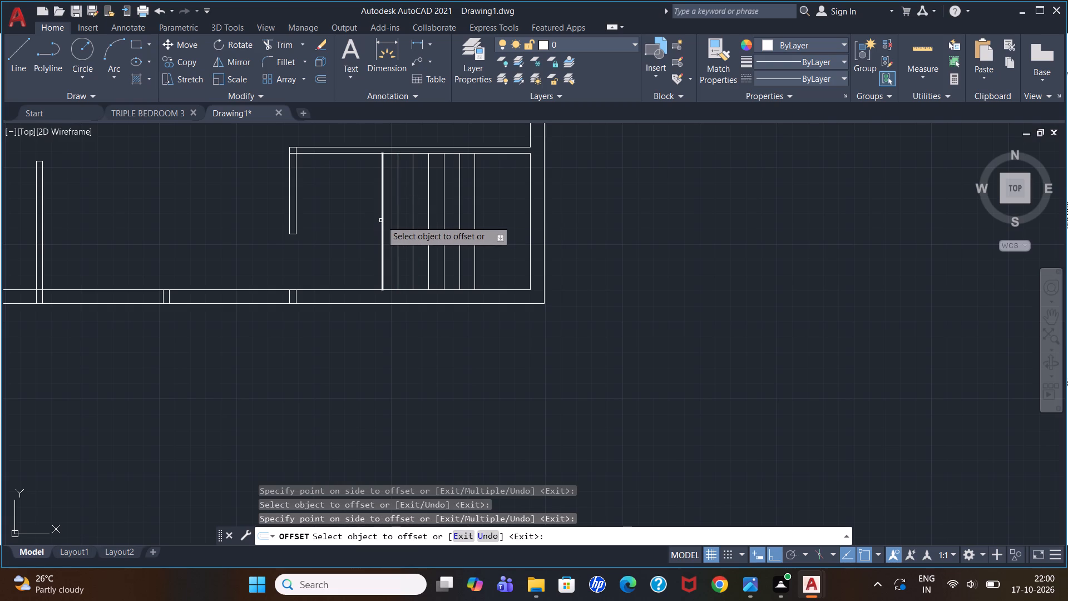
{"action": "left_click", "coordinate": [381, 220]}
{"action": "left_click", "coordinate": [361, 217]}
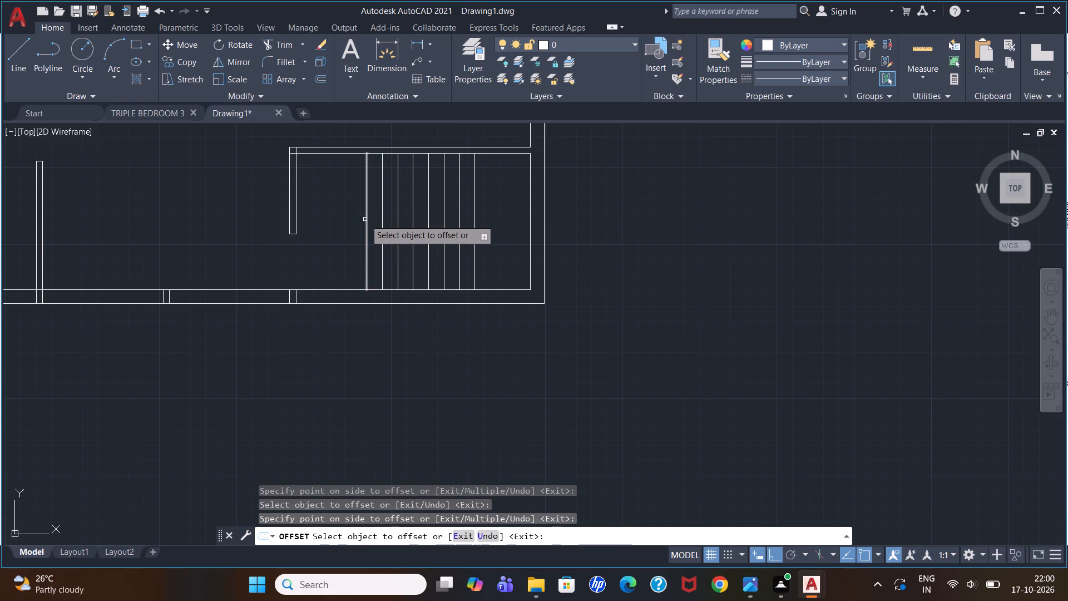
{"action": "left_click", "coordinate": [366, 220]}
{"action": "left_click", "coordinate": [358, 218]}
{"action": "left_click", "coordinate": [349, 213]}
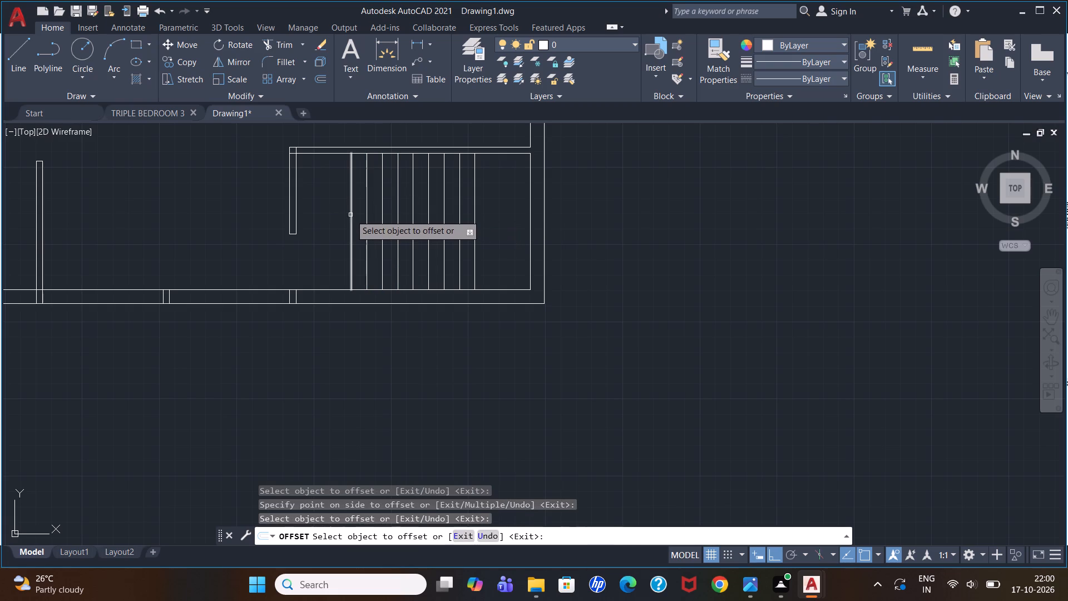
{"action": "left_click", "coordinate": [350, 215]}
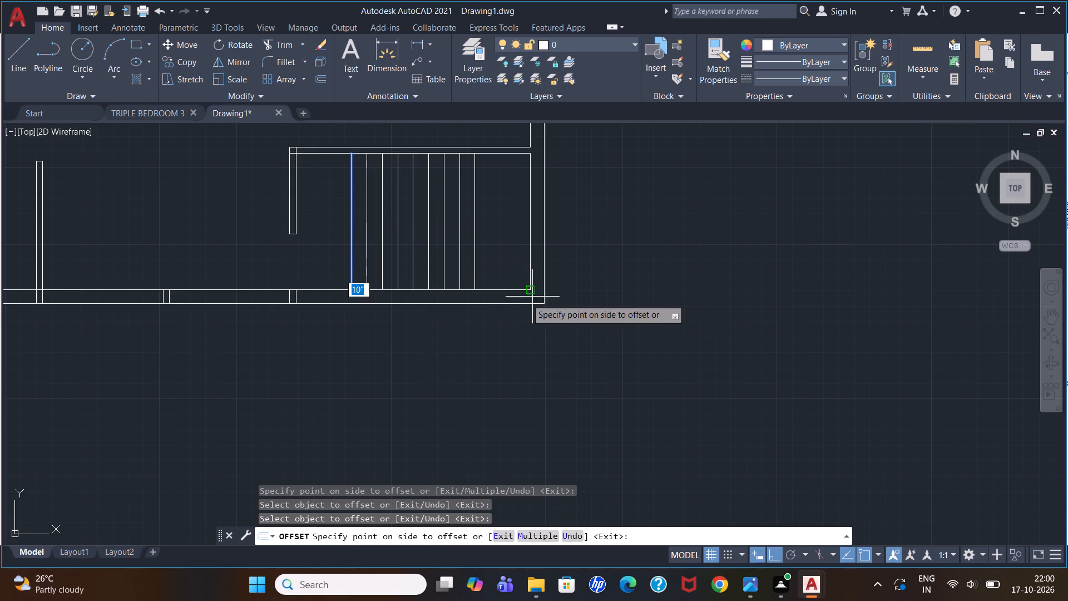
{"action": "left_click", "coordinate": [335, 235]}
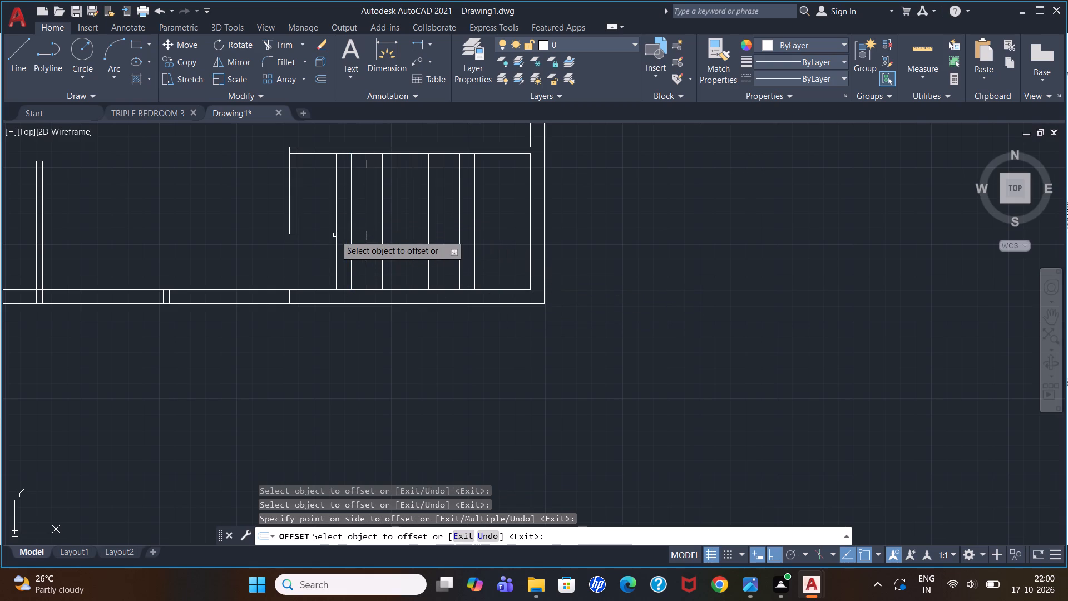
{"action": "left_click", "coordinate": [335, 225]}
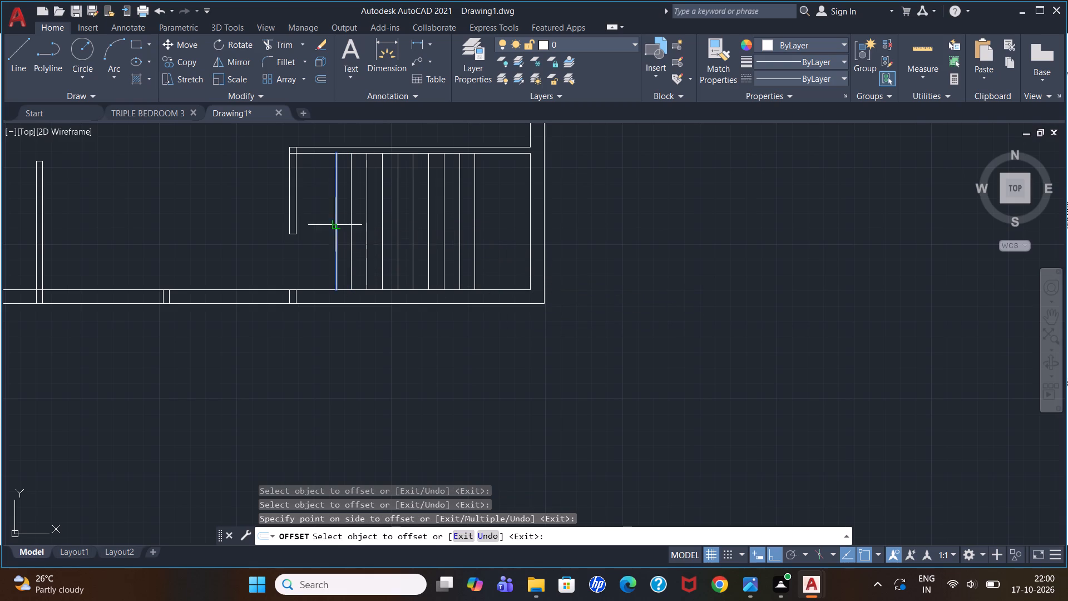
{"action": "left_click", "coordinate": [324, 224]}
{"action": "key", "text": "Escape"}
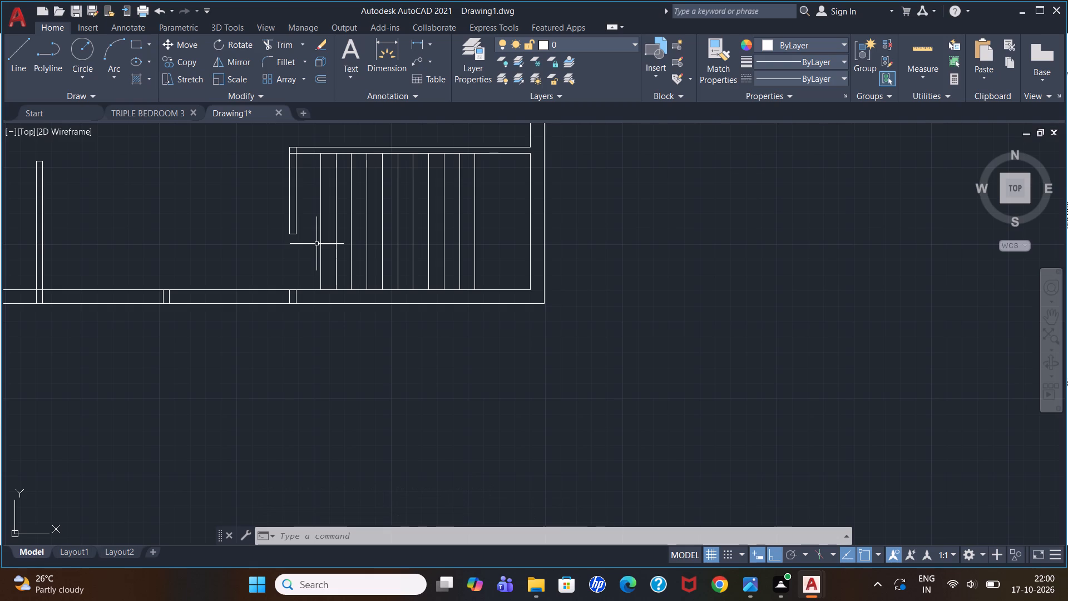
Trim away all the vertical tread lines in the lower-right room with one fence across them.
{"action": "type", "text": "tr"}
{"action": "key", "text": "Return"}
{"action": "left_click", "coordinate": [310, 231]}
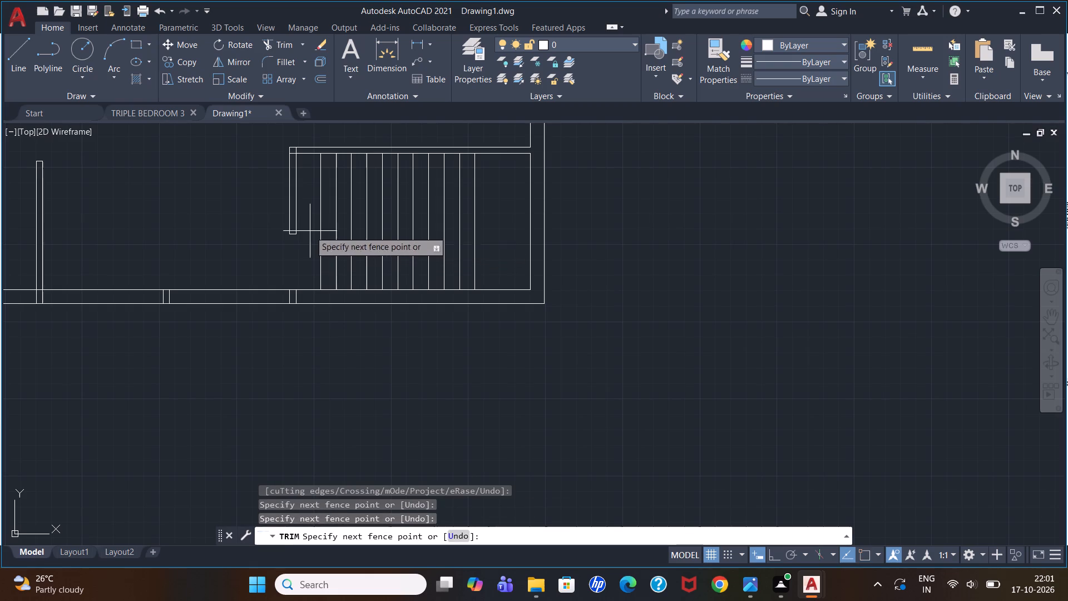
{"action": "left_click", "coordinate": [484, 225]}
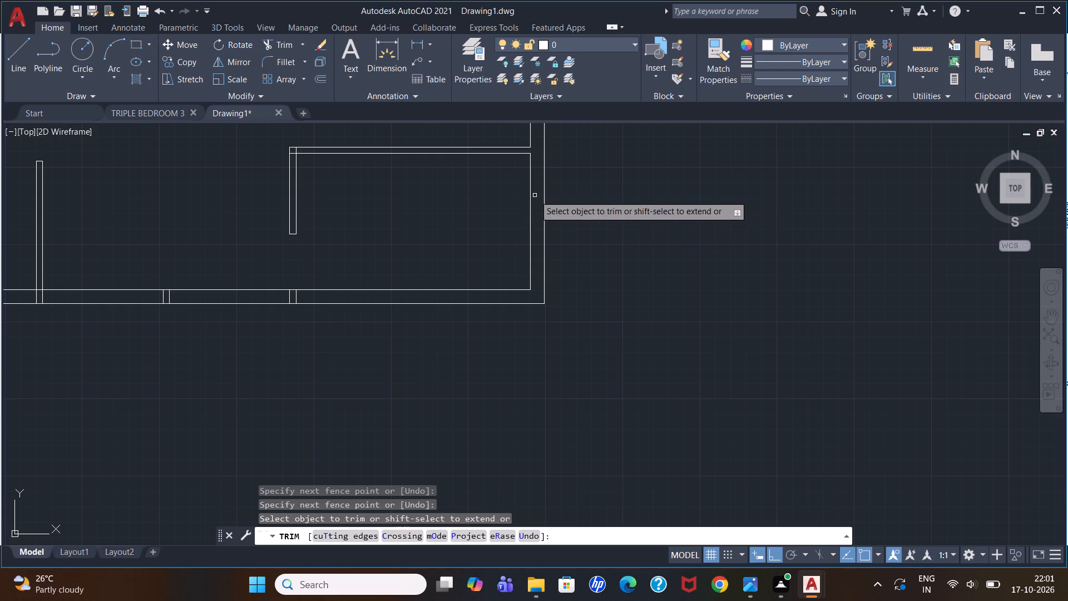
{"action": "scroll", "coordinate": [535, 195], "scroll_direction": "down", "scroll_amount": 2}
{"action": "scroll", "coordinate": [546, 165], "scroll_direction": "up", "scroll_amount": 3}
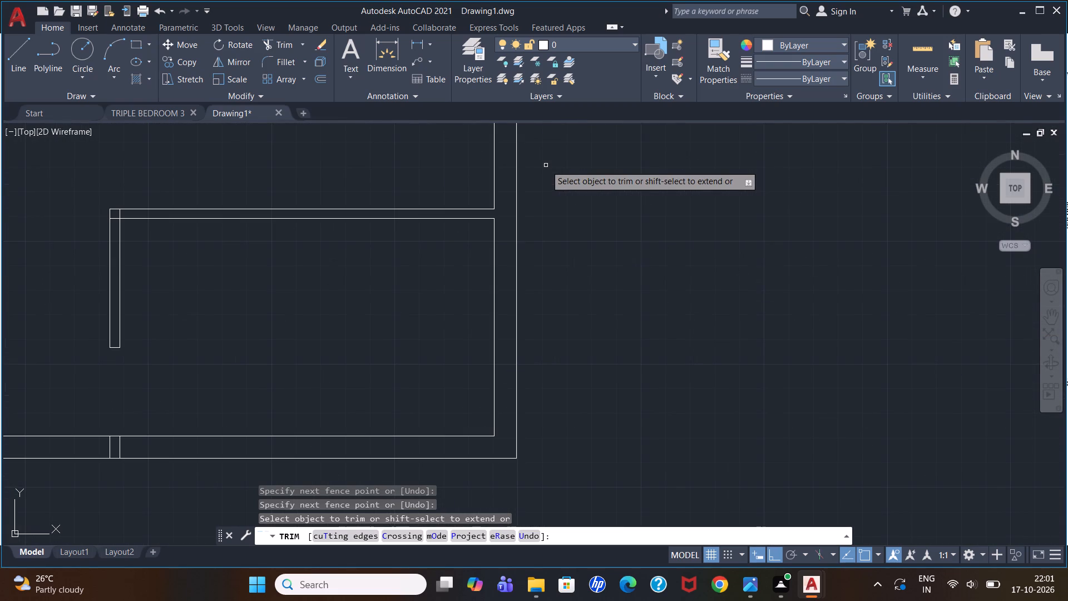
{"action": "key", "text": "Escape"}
Draw a 3' outward extension of the lower-right room, from the outer wall at the partition's lower face down and back to the bottom corner.
{"action": "key", "text": "l"}
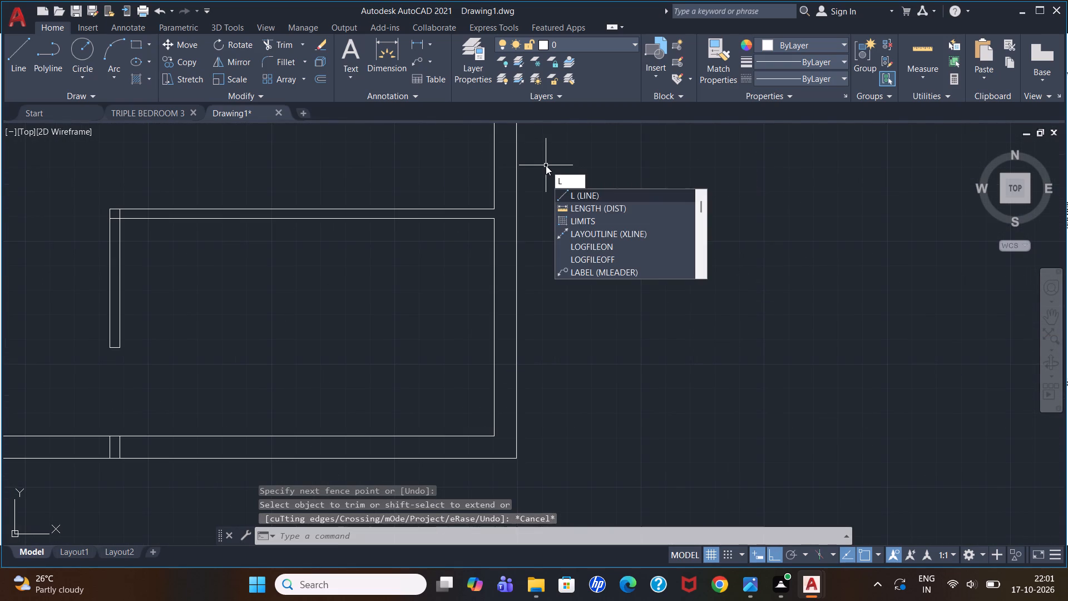
{"action": "key", "text": "Return"}
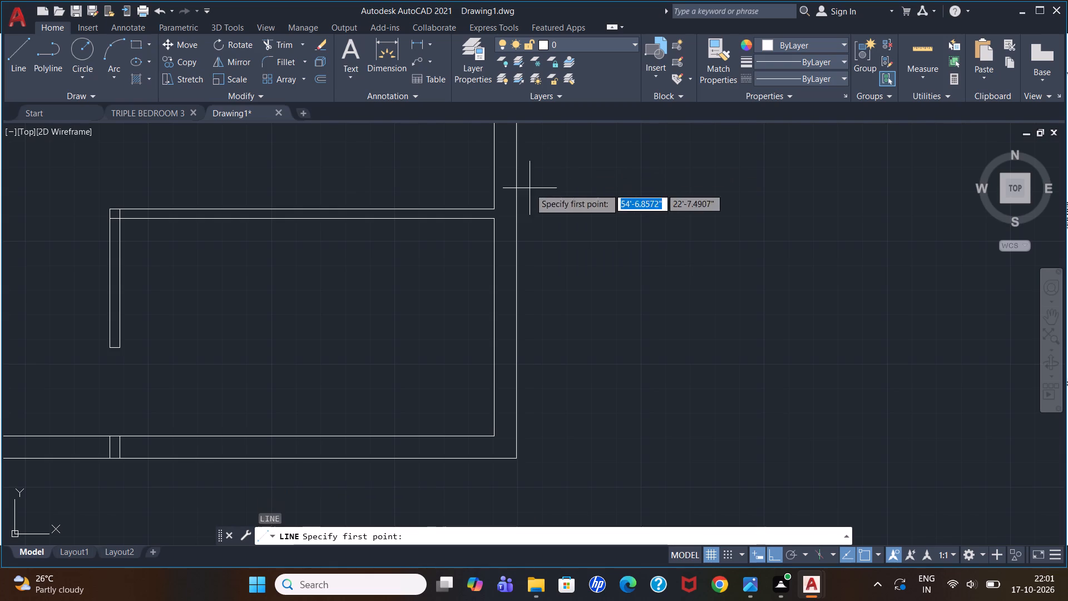
{"action": "left_click", "coordinate": [520, 216]}
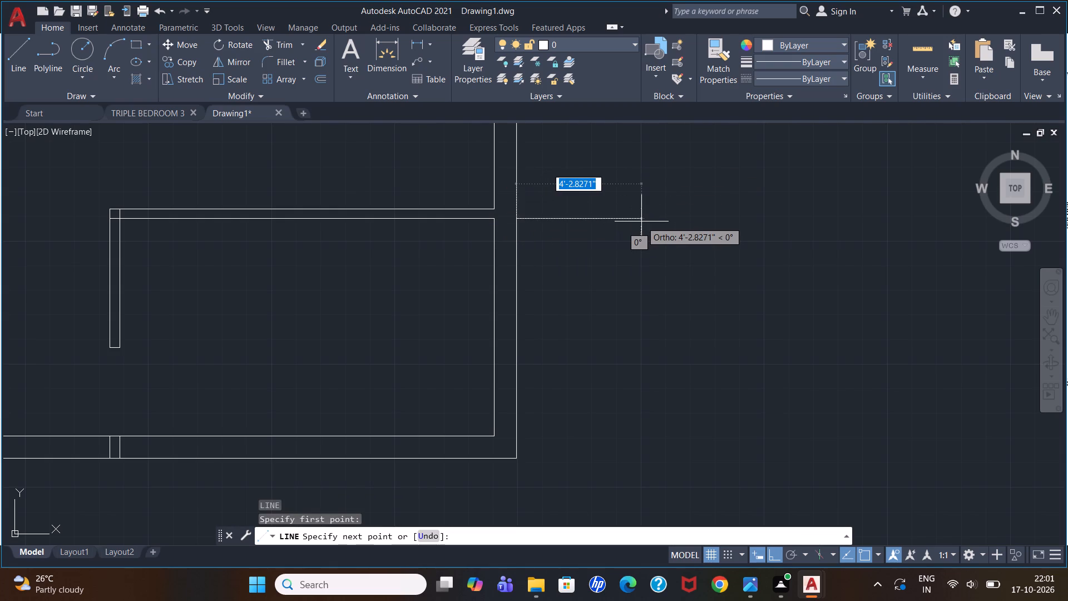
{"action": "key", "text": "3"}
{"action": "key", "text": "apostrophe"}
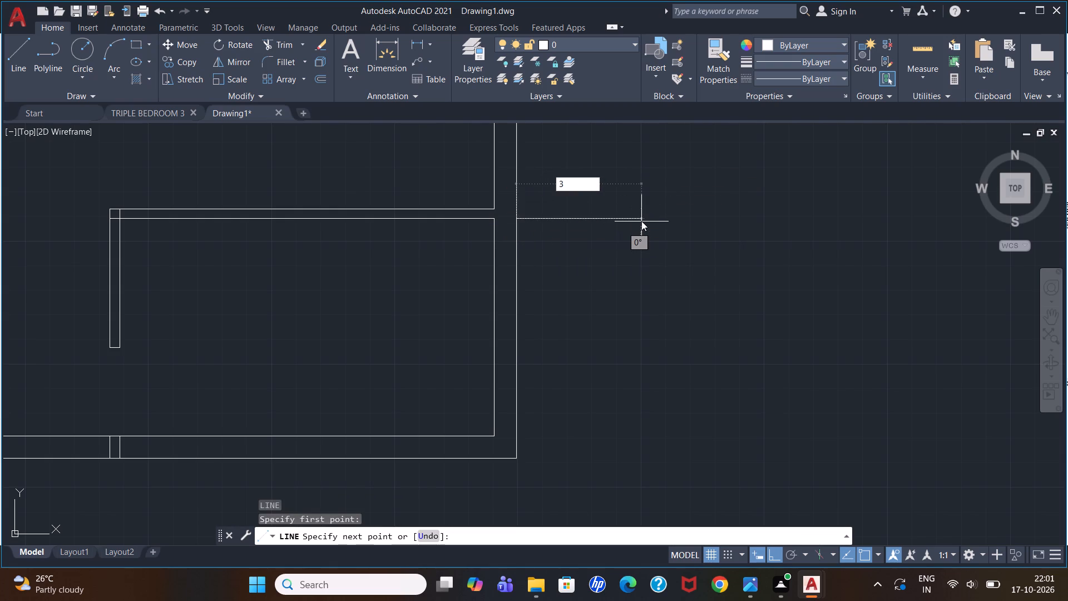
{"action": "key", "text": "Return"}
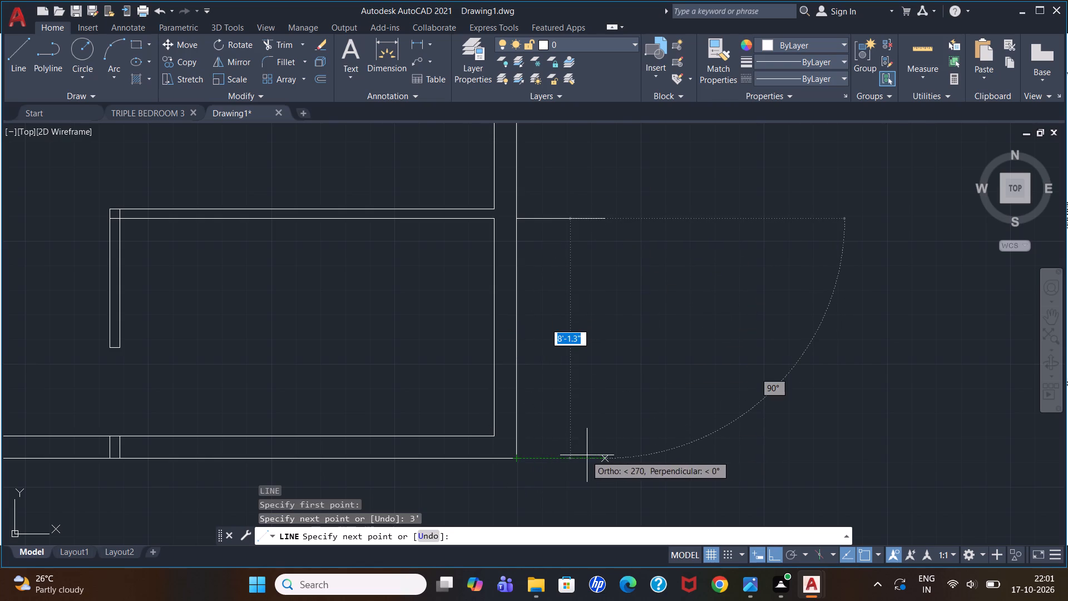
{"action": "left_click", "coordinate": [606, 457]}
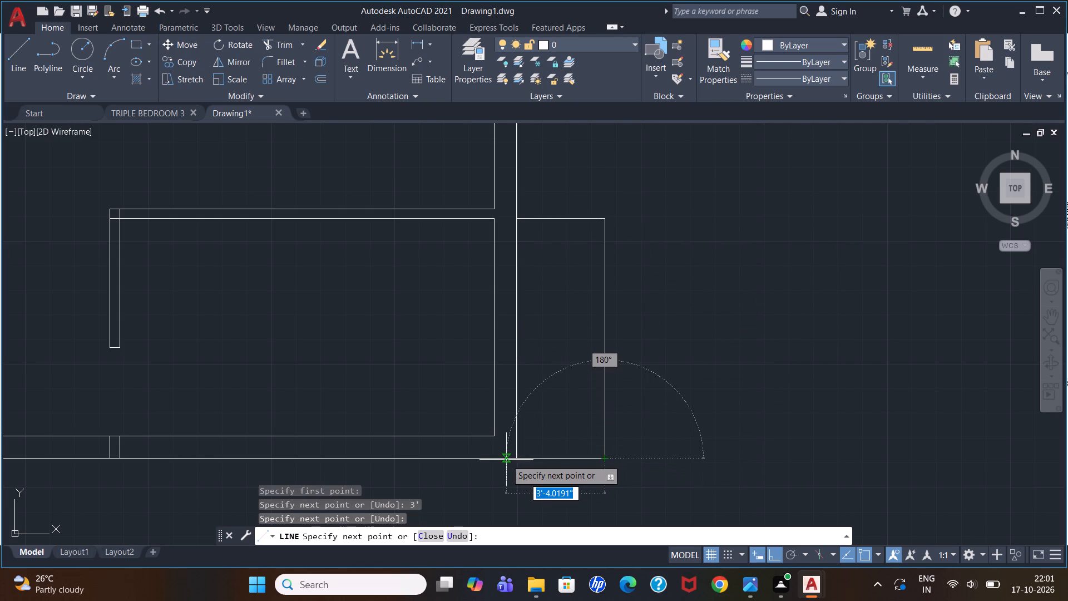
{"action": "left_click", "coordinate": [515, 457]}
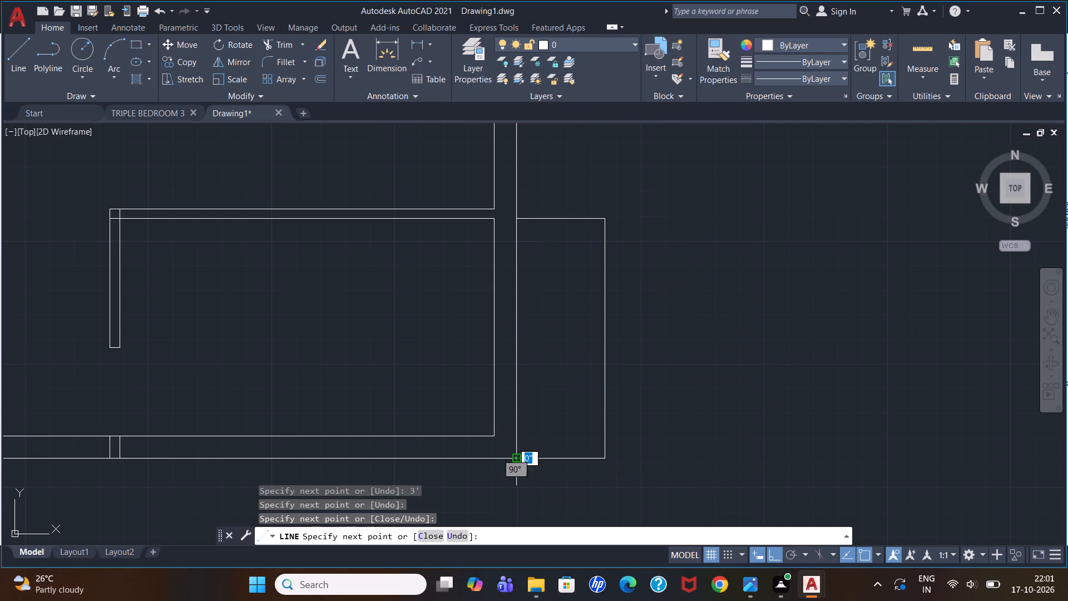
{"action": "key", "text": "Escape"}
Trim the old right outer wall line between the extension's top line and the bottom wall.
{"action": "type", "text": "tr"}
{"action": "key", "text": "Return"}
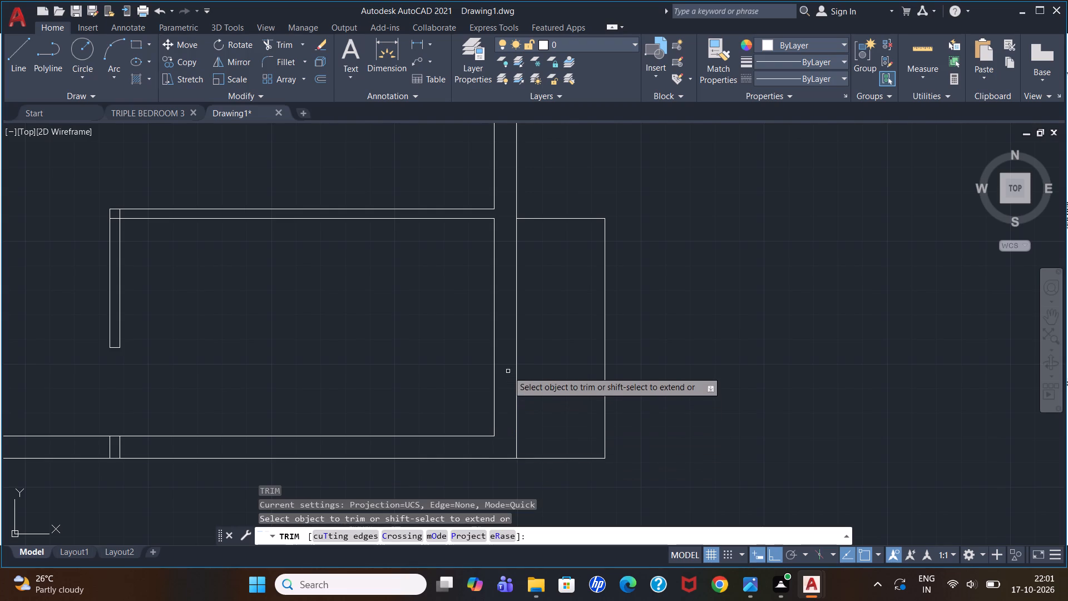
{"action": "left_click", "coordinate": [516, 357]}
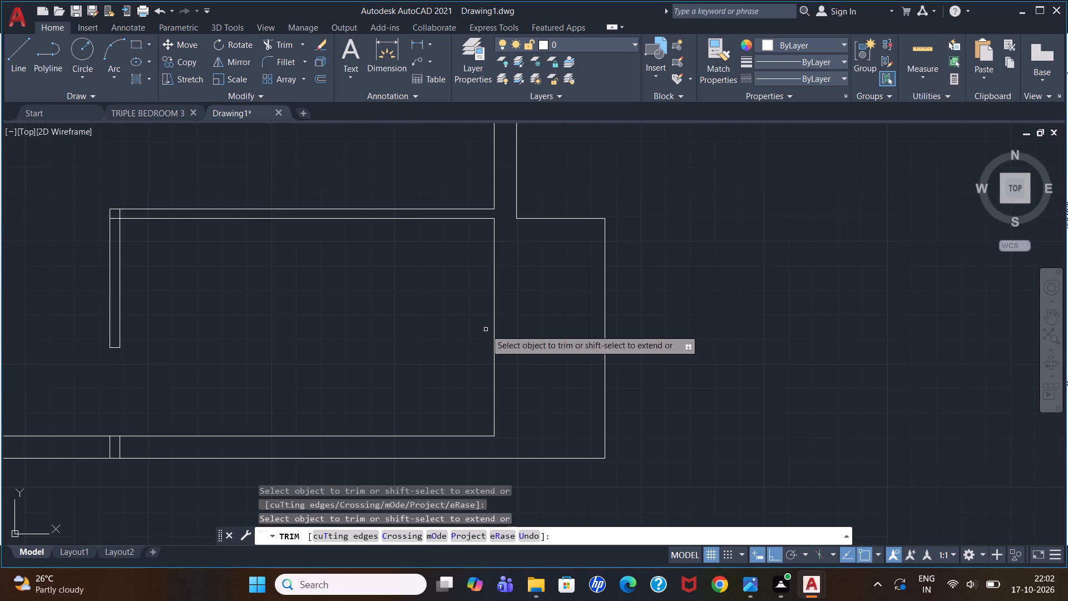
Draw a 3' line up the right wall's inner face from the partition's upper face, and across to the wall's outer face.
{"action": "scroll", "coordinate": [486, 329], "scroll_direction": "down", "scroll_amount": 2}
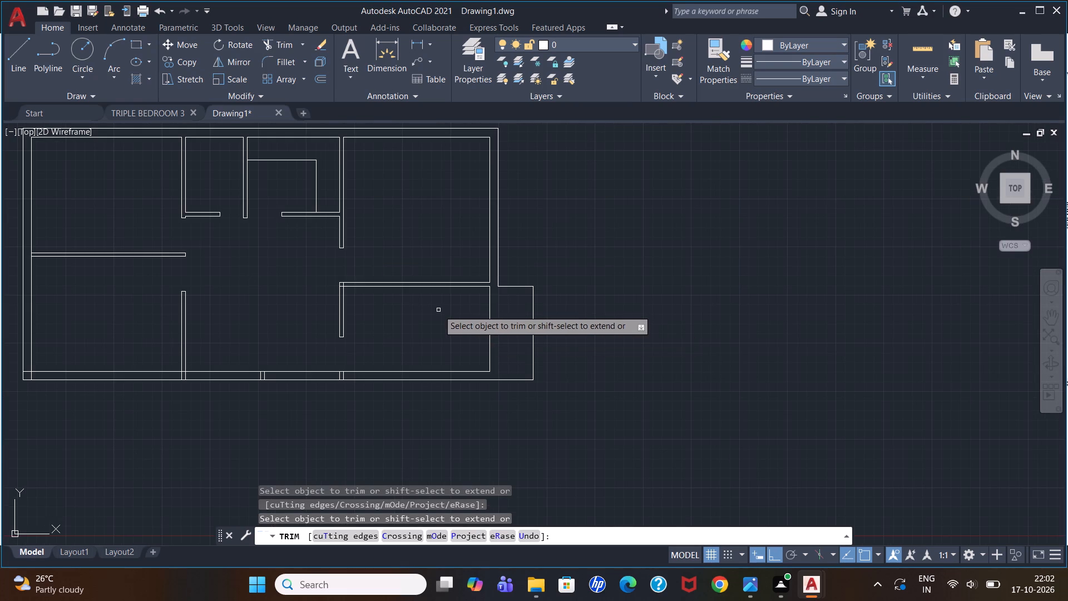
{"action": "scroll", "coordinate": [441, 304], "scroll_direction": "down", "scroll_amount": 1}
{"action": "scroll", "coordinate": [382, 238], "scroll_direction": "up", "scroll_amount": 2}
{"action": "scroll", "coordinate": [382, 238], "scroll_direction": "down", "scroll_amount": 1}
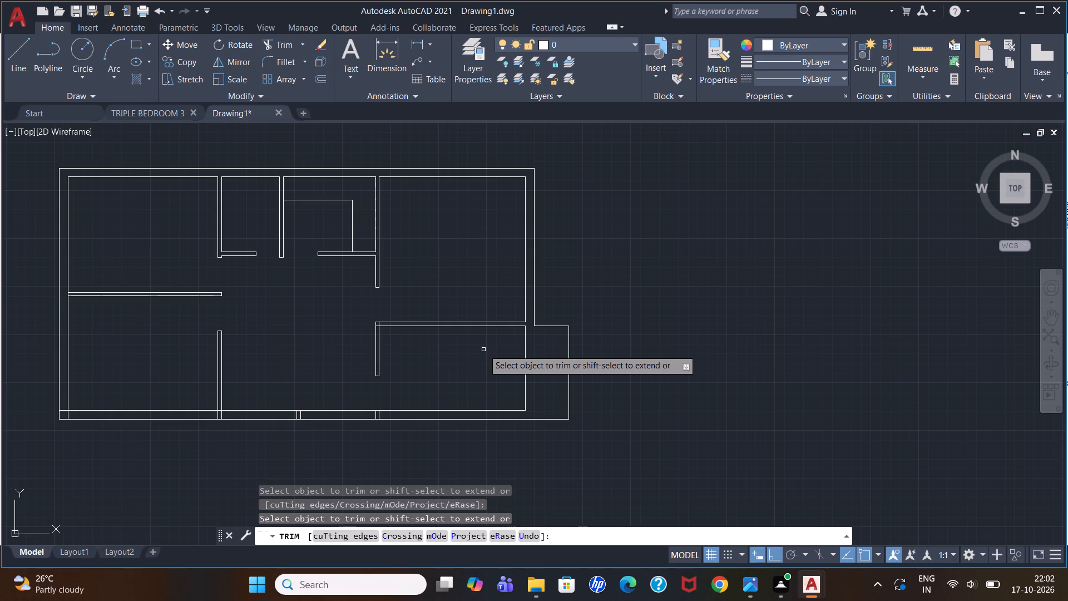
{"action": "key", "text": "Escape"}
{"action": "key", "text": "l"}
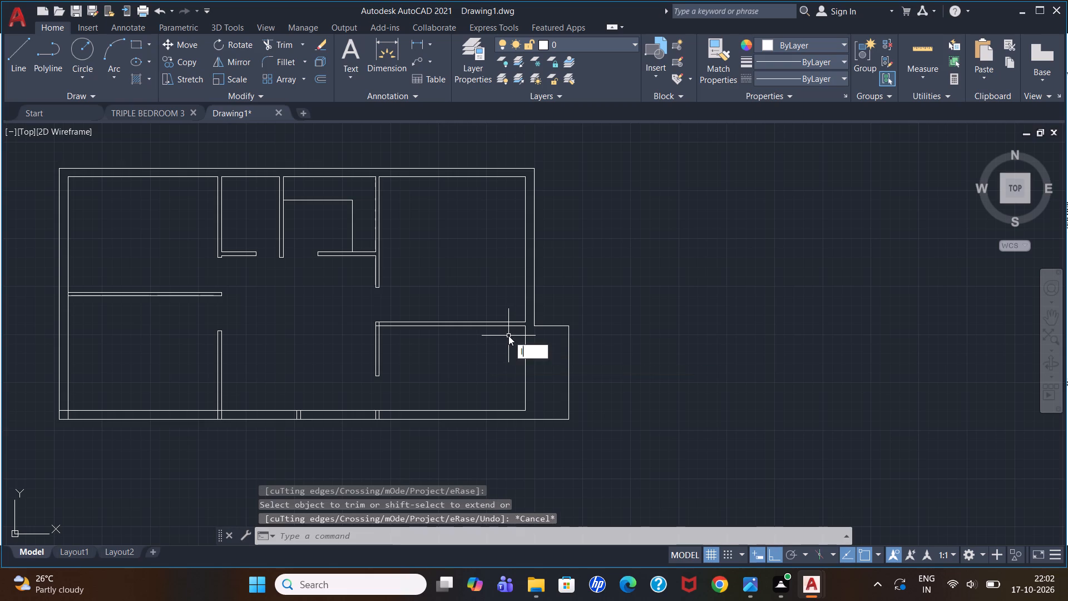
{"action": "key", "text": "Return"}
{"action": "left_click", "coordinate": [525, 322]}
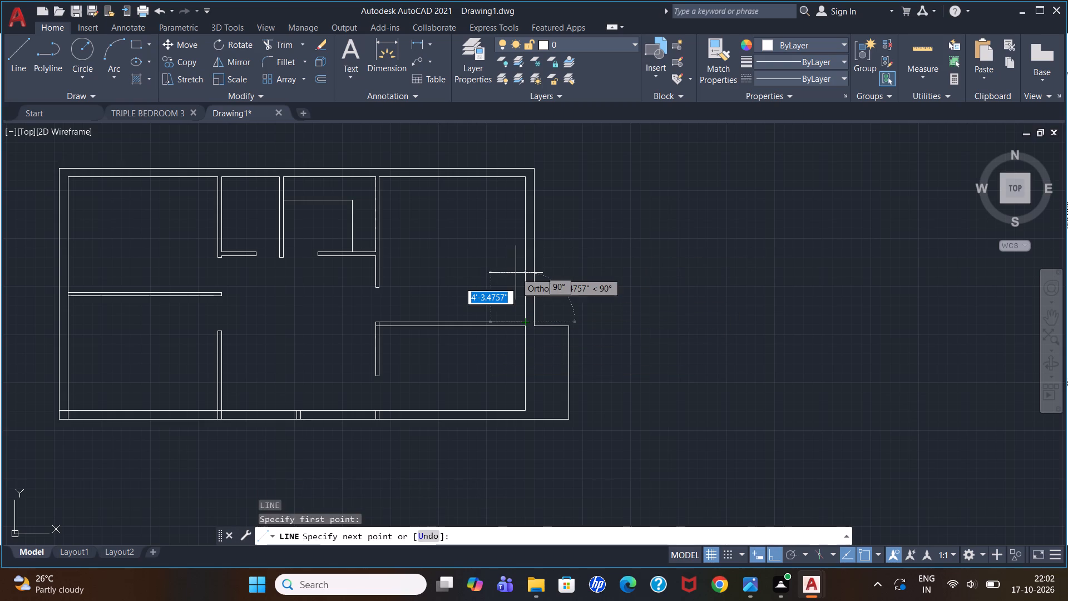
{"action": "type", "text": "3'"}
{"action": "key", "text": "Return"}
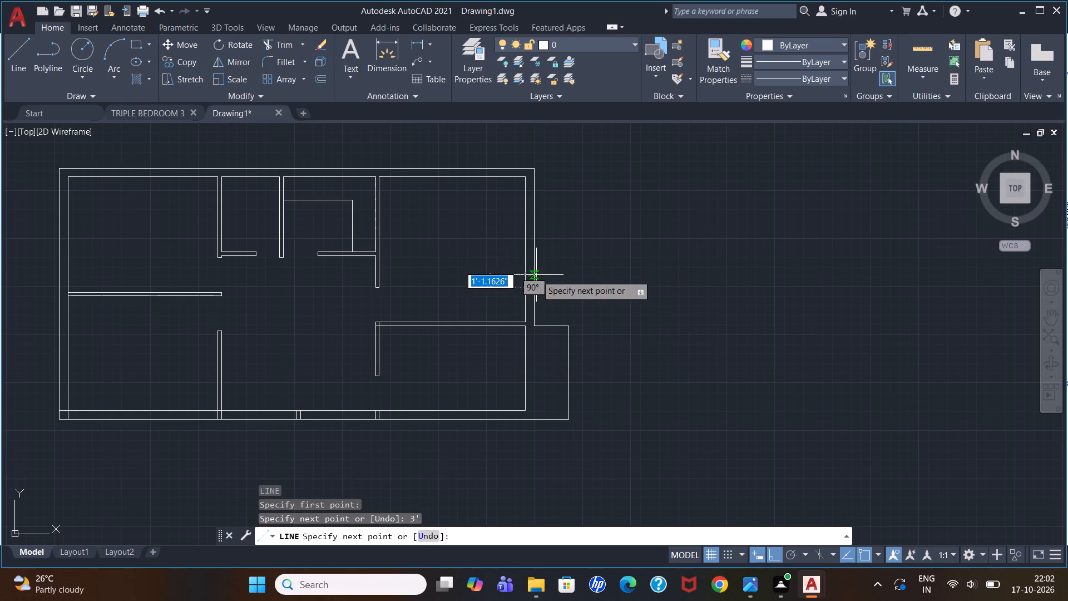
{"action": "left_click", "coordinate": [540, 286]}
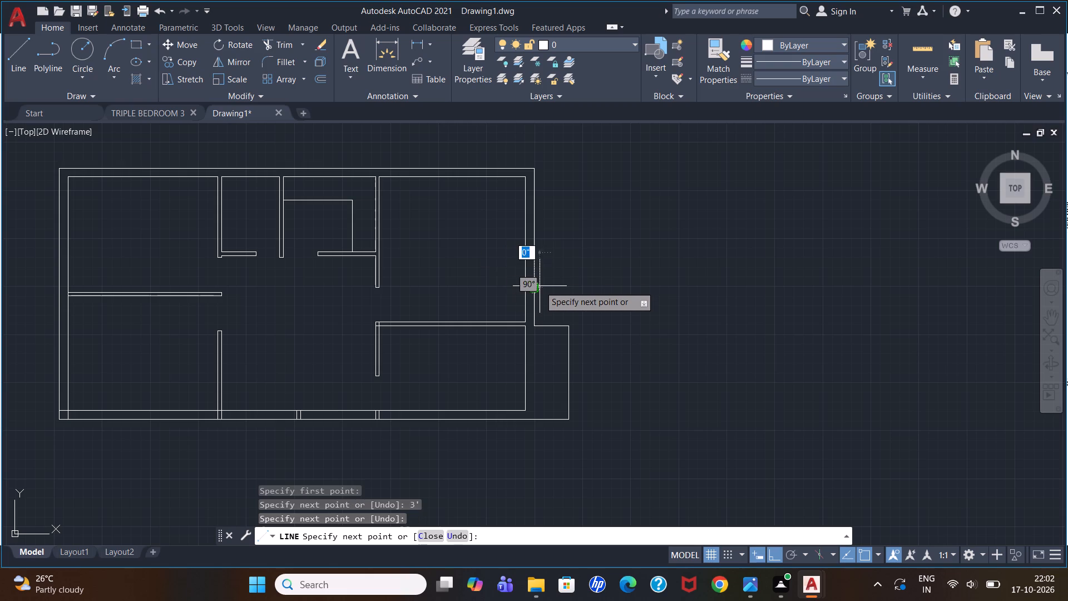
{"action": "key", "text": "Escape"}
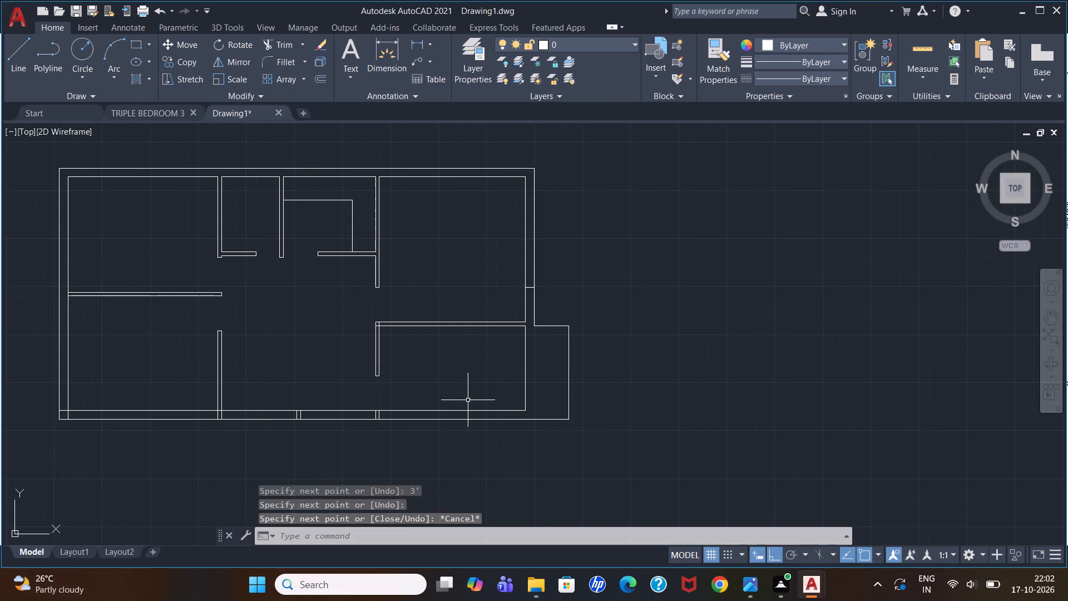
Trim the right wall's lines with one fence between the new jamb line and the partition, leaving a 3' door opening.
{"action": "scroll", "coordinate": [533, 294], "scroll_direction": "up", "scroll_amount": 1}
{"action": "type", "text": "tr"}
{"action": "key", "text": "Return"}
{"action": "left_click", "coordinate": [484, 306]}
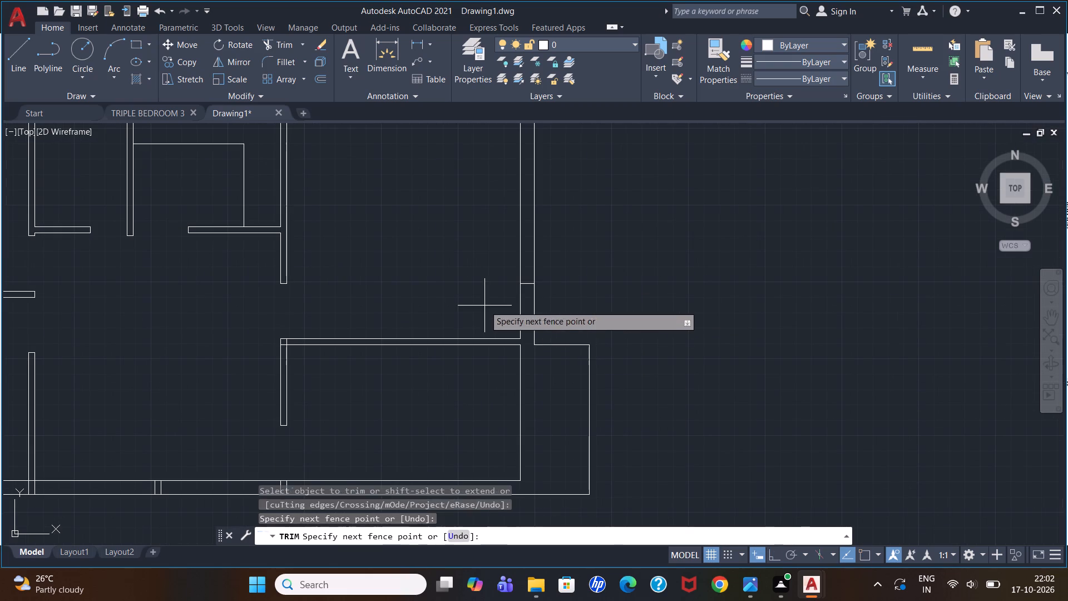
{"action": "left_click", "coordinate": [571, 306]}
{"action": "scroll", "coordinate": [521, 250], "scroll_direction": "down", "scroll_amount": 1}
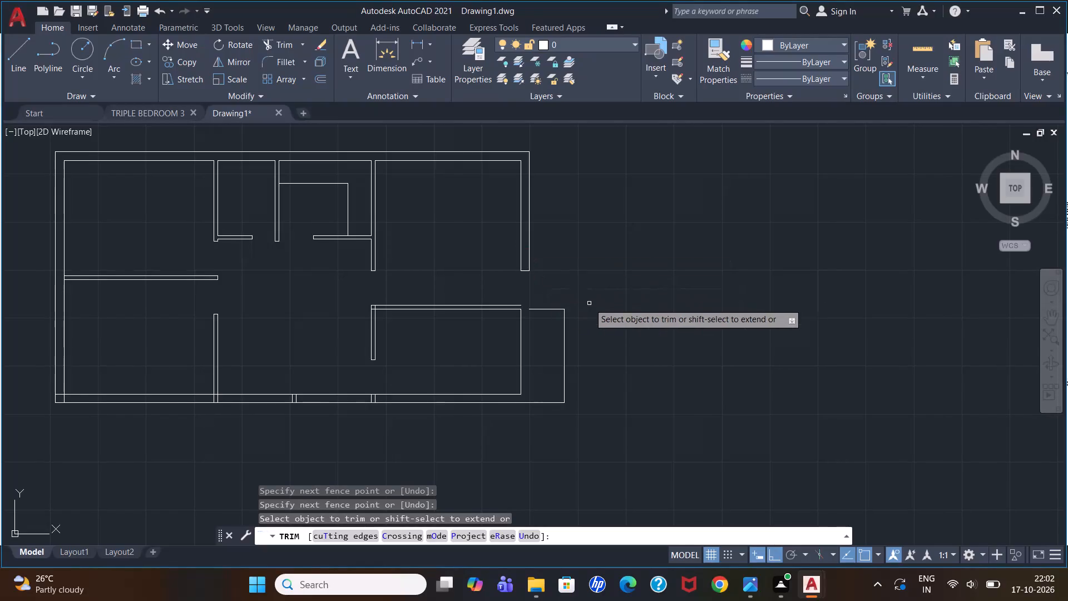
{"action": "key", "text": "Escape"}
{"action": "key", "text": "Escape"}
{"action": "key", "text": "Escape"}
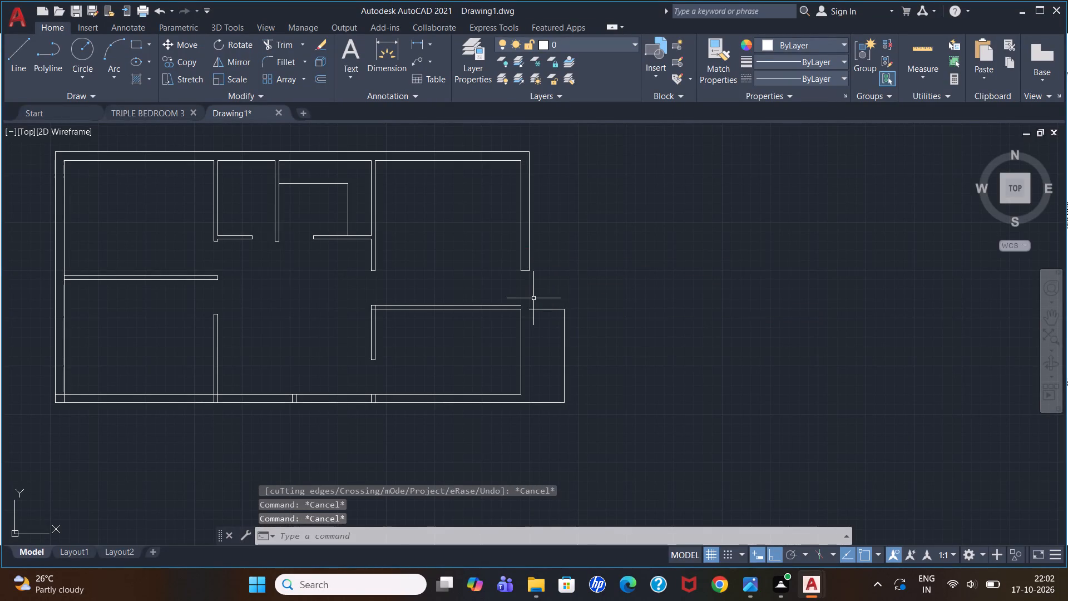
Erase the three lines of the 3' extension outside the lower-right room.
{"action": "scroll", "coordinate": [535, 300], "scroll_direction": "up", "scroll_amount": 2}
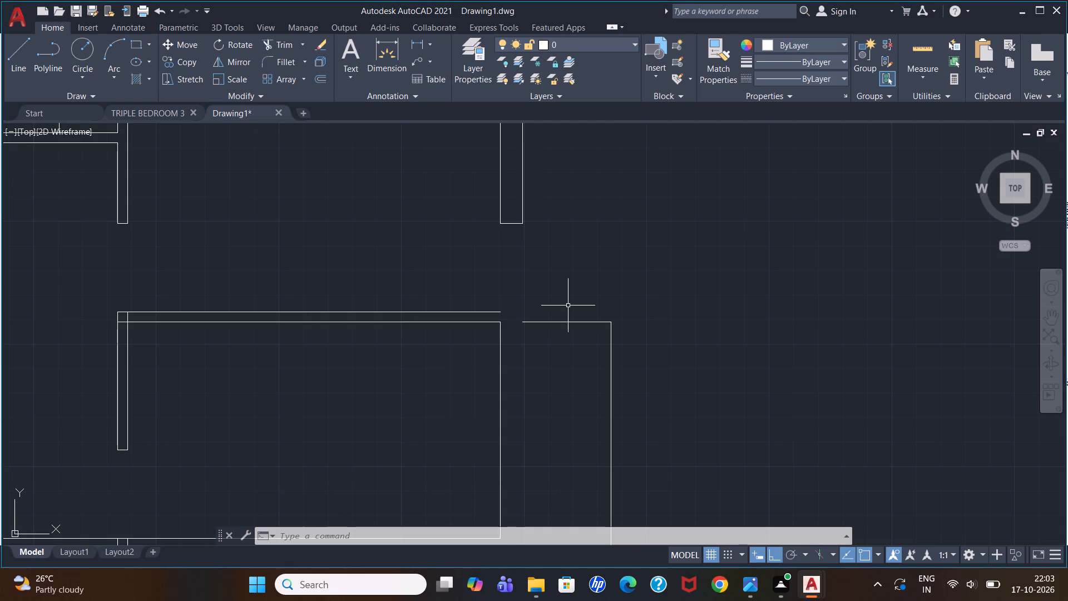
{"action": "scroll", "coordinate": [568, 306], "scroll_direction": "down", "scroll_amount": 1}
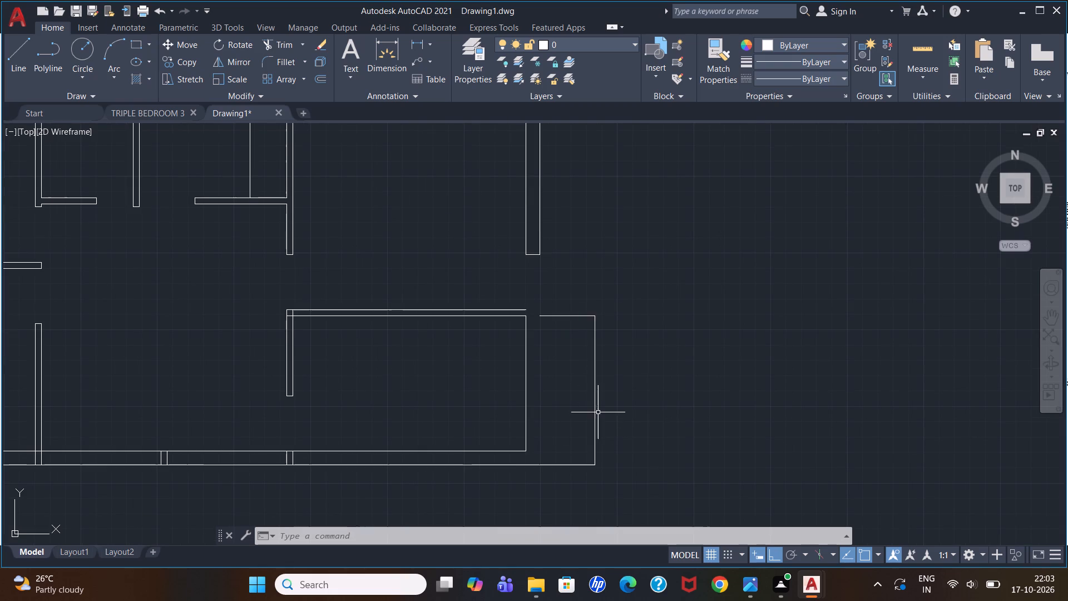
{"action": "left_click", "coordinate": [597, 410]}
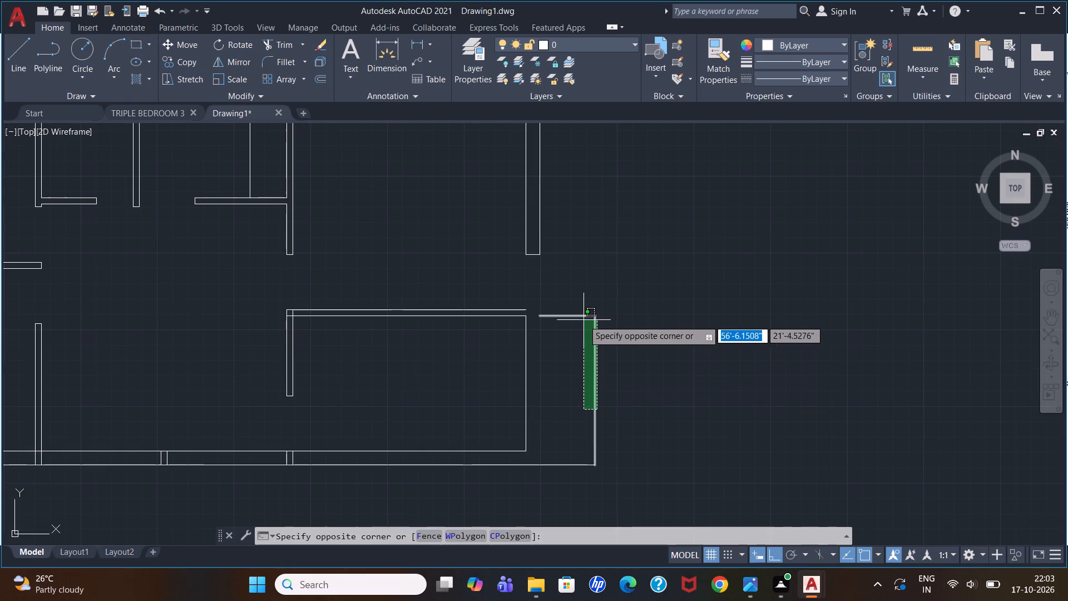
{"action": "left_click", "coordinate": [581, 313]}
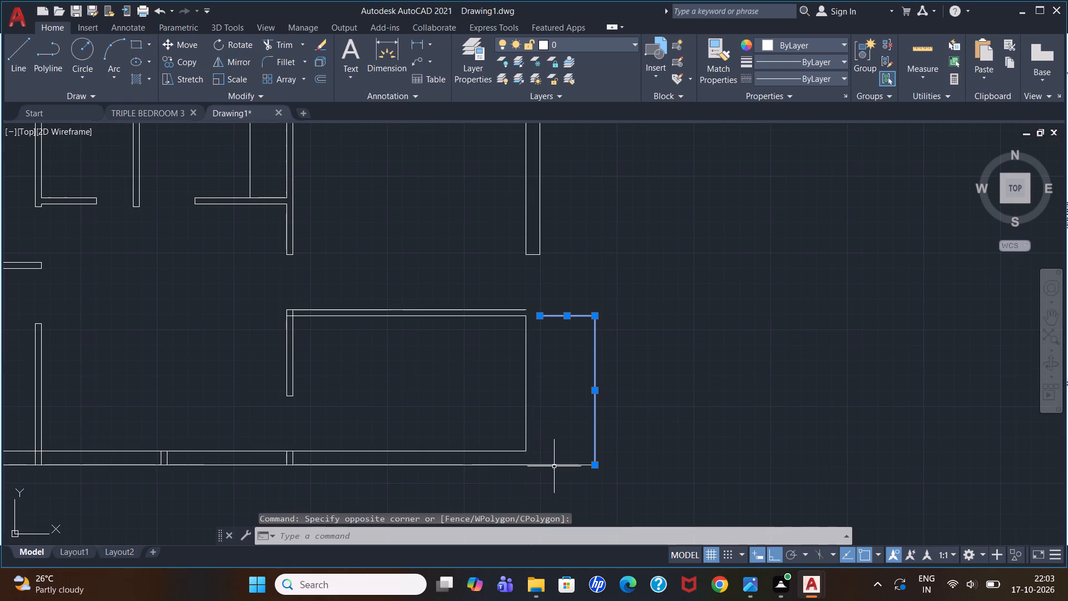
{"action": "left_click", "coordinate": [560, 465]}
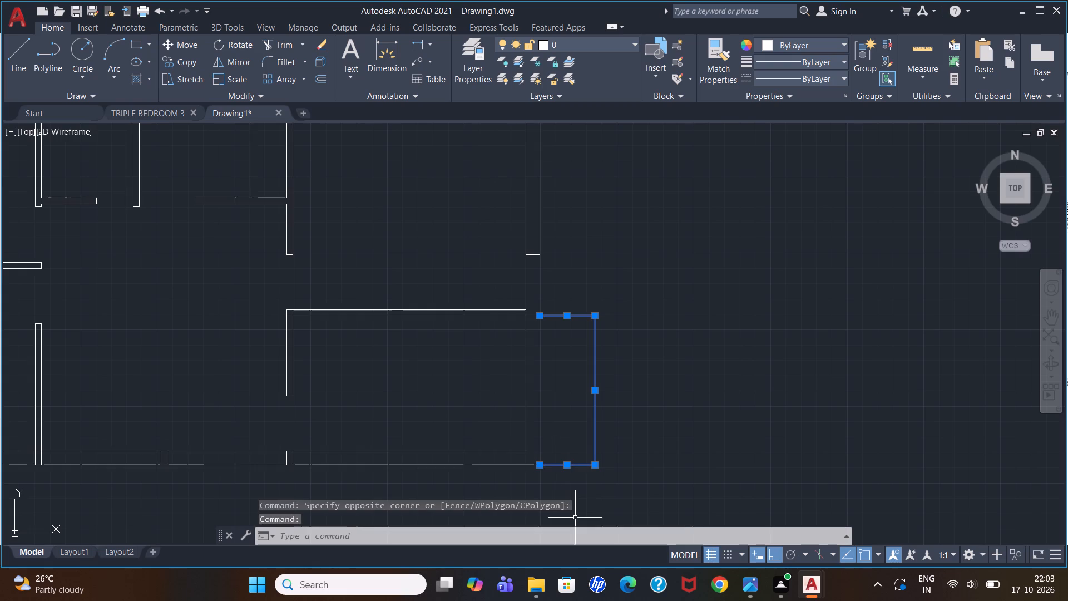
{"action": "key", "text": "Delete"}
Draw a 4' outward extension from the end of the partition's upper face, down to the bottom wall level and back to the bottom wall's end.
{"action": "scroll", "coordinate": [533, 329], "scroll_direction": "up", "scroll_amount": 1}
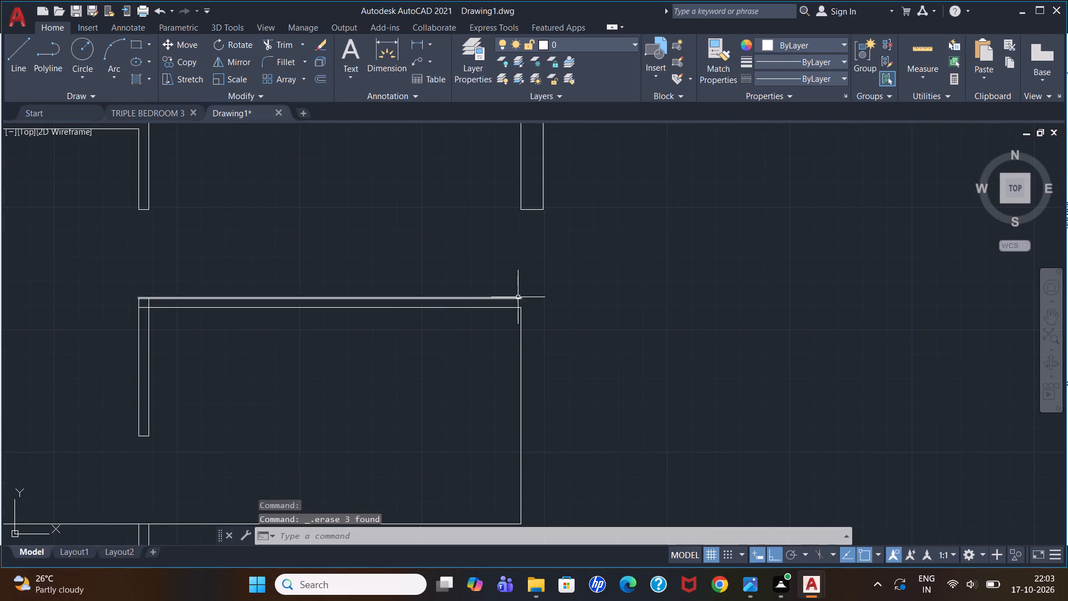
{"action": "key", "text": "l"}
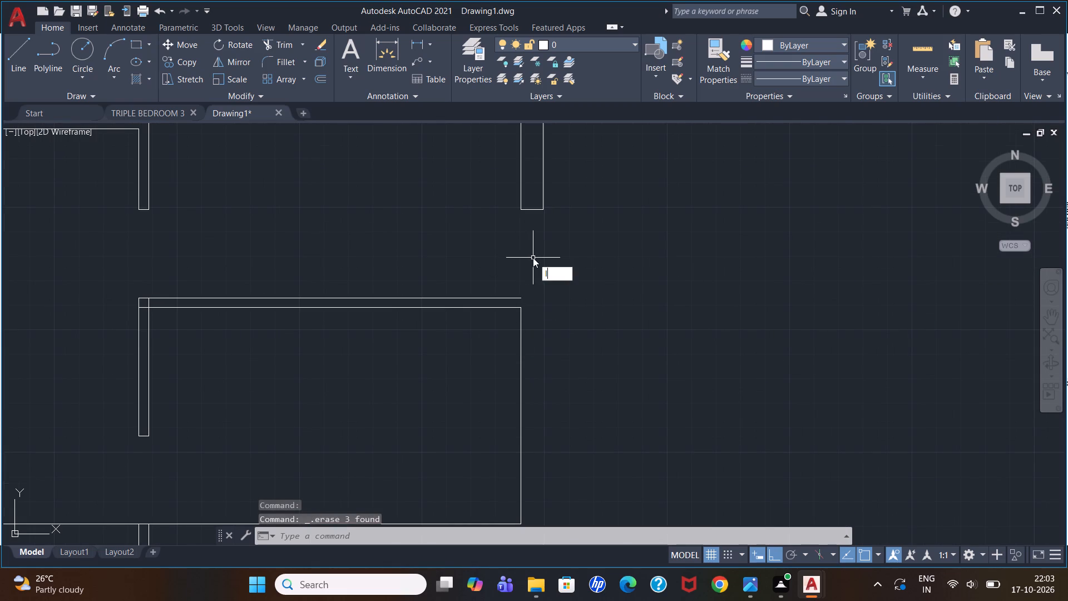
{"action": "key", "text": "Return"}
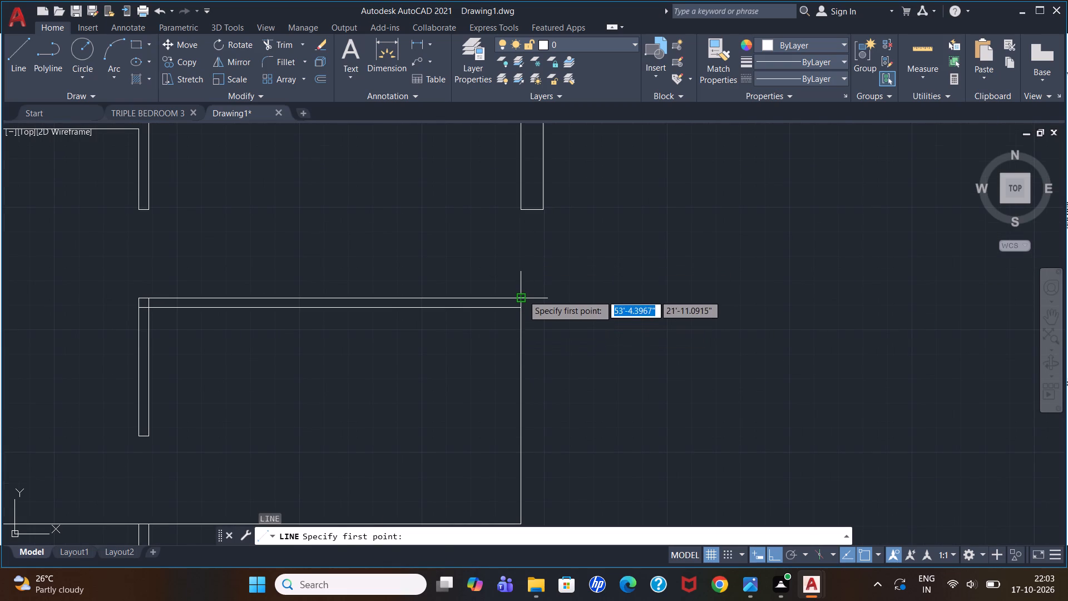
{"action": "left_click", "coordinate": [523, 295]}
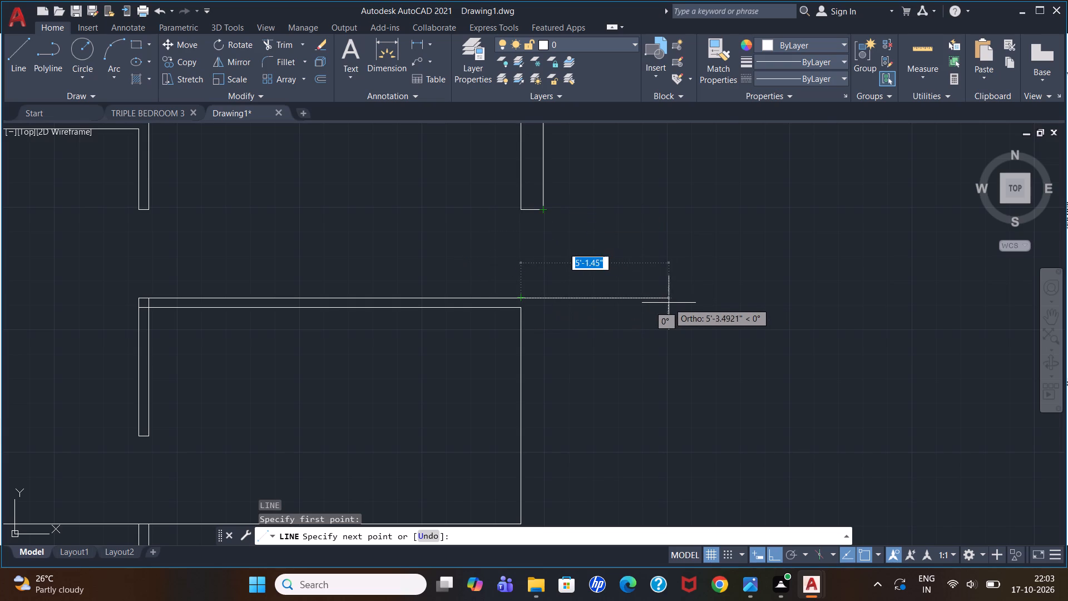
{"action": "key", "text": "4"}
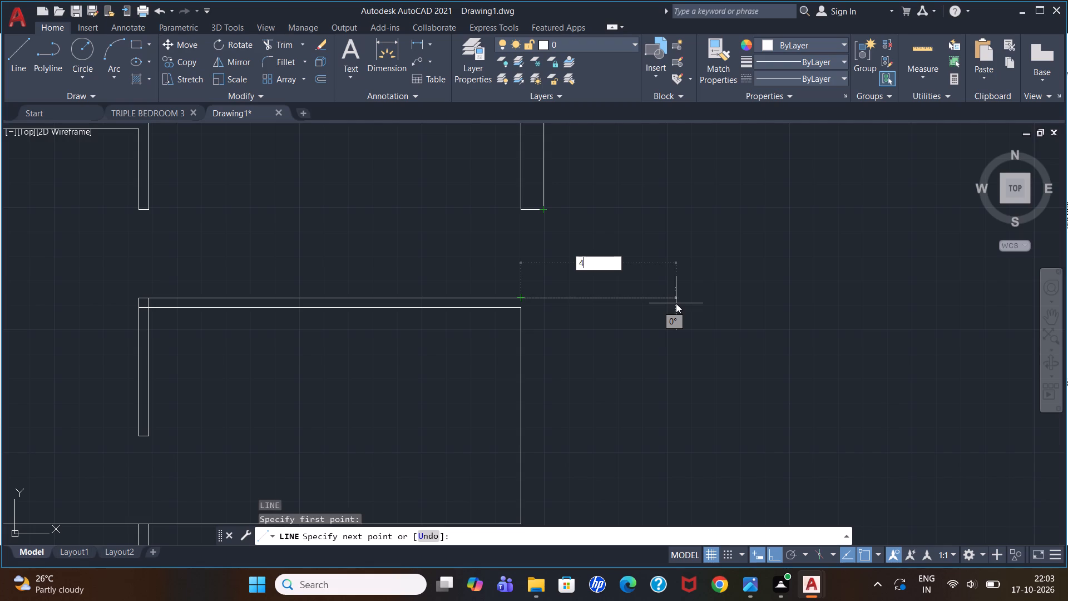
{"action": "key", "text": "apostrophe"}
{"action": "key", "text": "Return"}
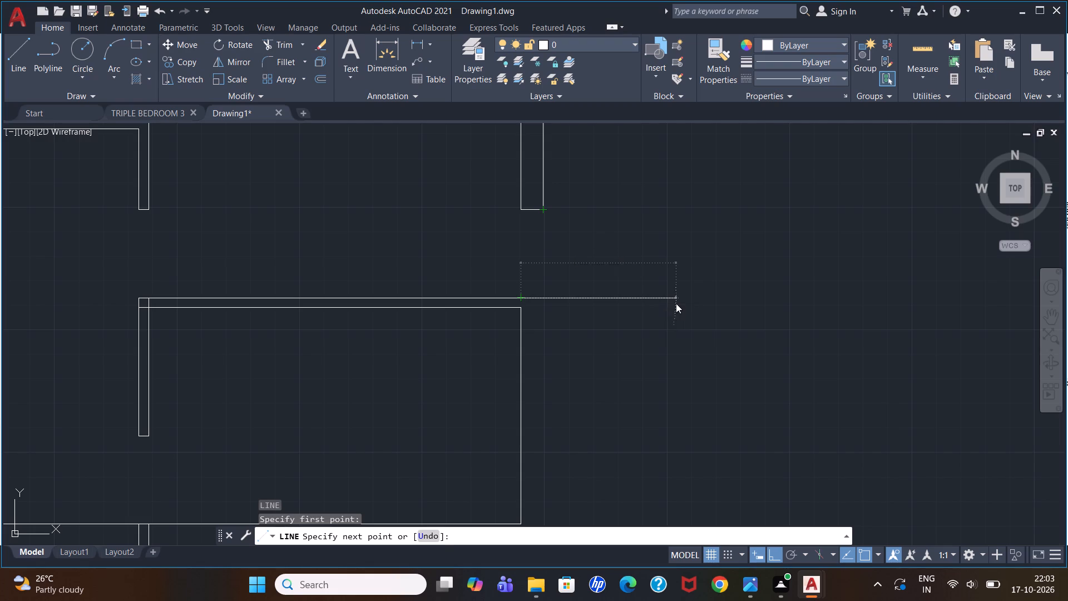
{"action": "scroll", "coordinate": [664, 455], "scroll_direction": "down", "scroll_amount": 2}
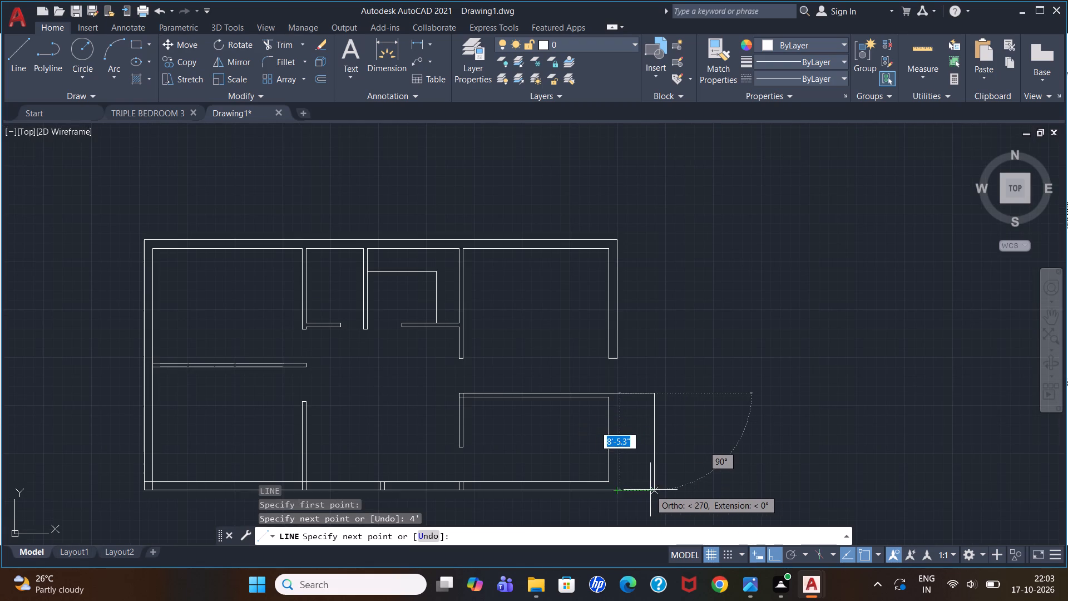
{"action": "left_click", "coordinate": [655, 491]}
{"action": "left_click", "coordinate": [620, 493]}
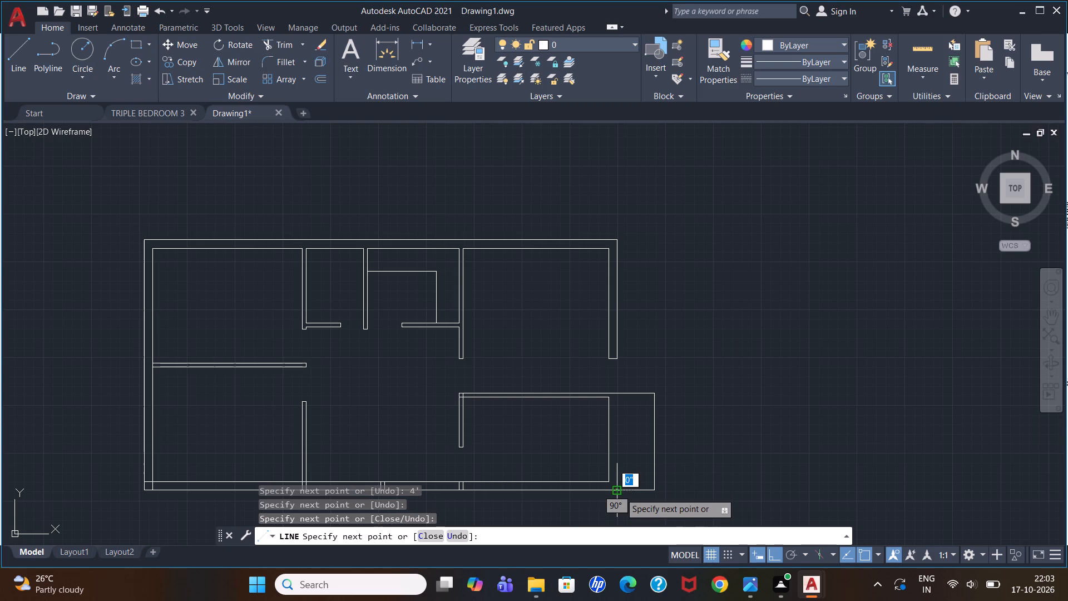
{"action": "key", "text": "Escape"}
Offset the lower-right room's inner right wall line 10" leftward in succession for three stair tread lines.
{"action": "scroll", "coordinate": [621, 381], "scroll_direction": "up", "scroll_amount": 2}
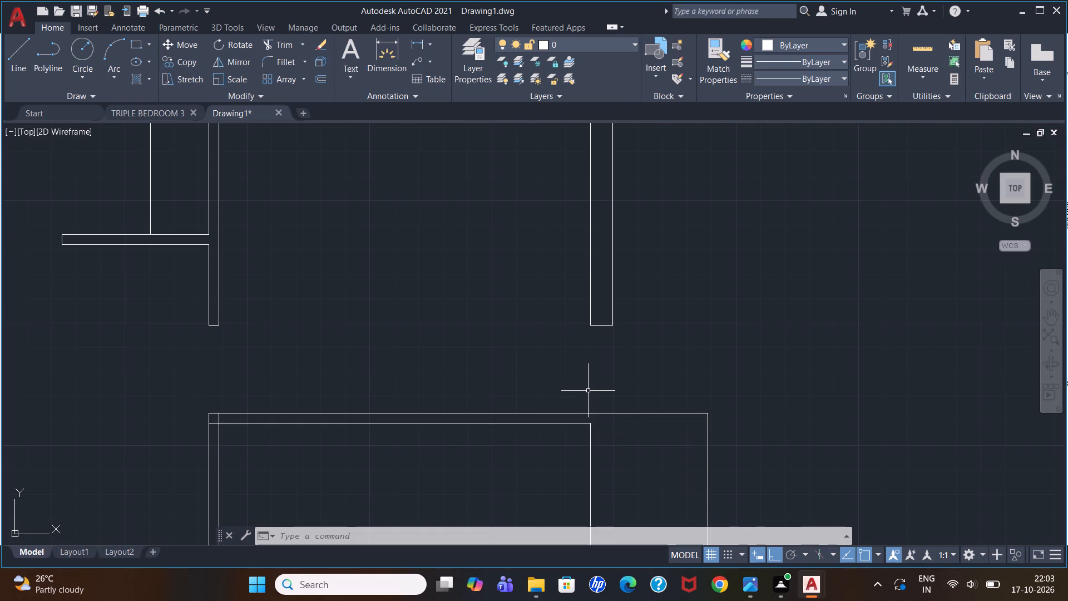
{"action": "scroll", "coordinate": [589, 369], "scroll_direction": "down", "scroll_amount": 2}
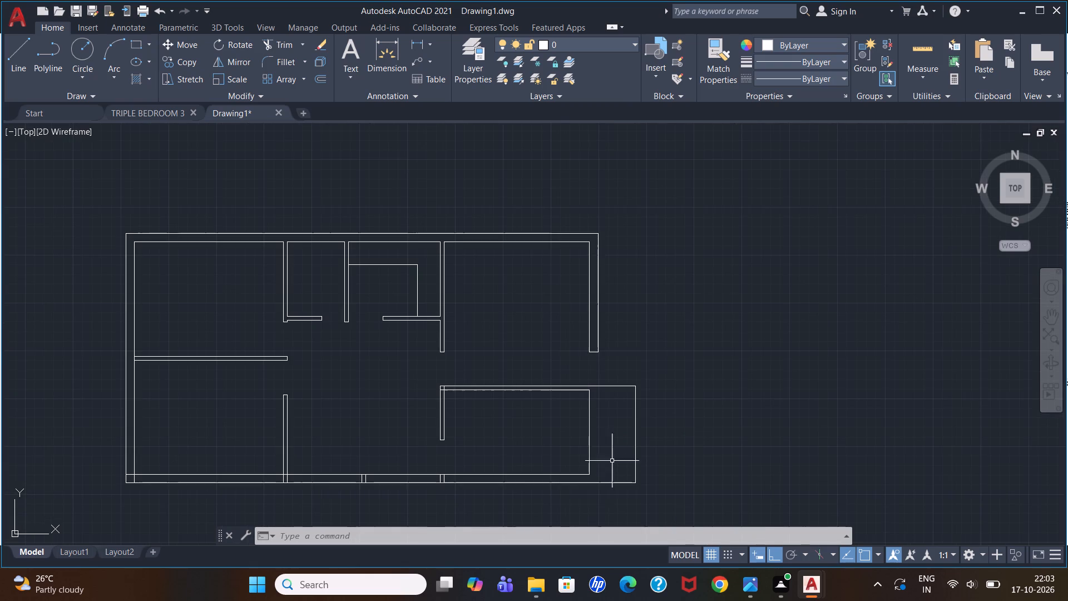
{"action": "scroll", "coordinate": [568, 478], "scroll_direction": "up", "scroll_amount": 2}
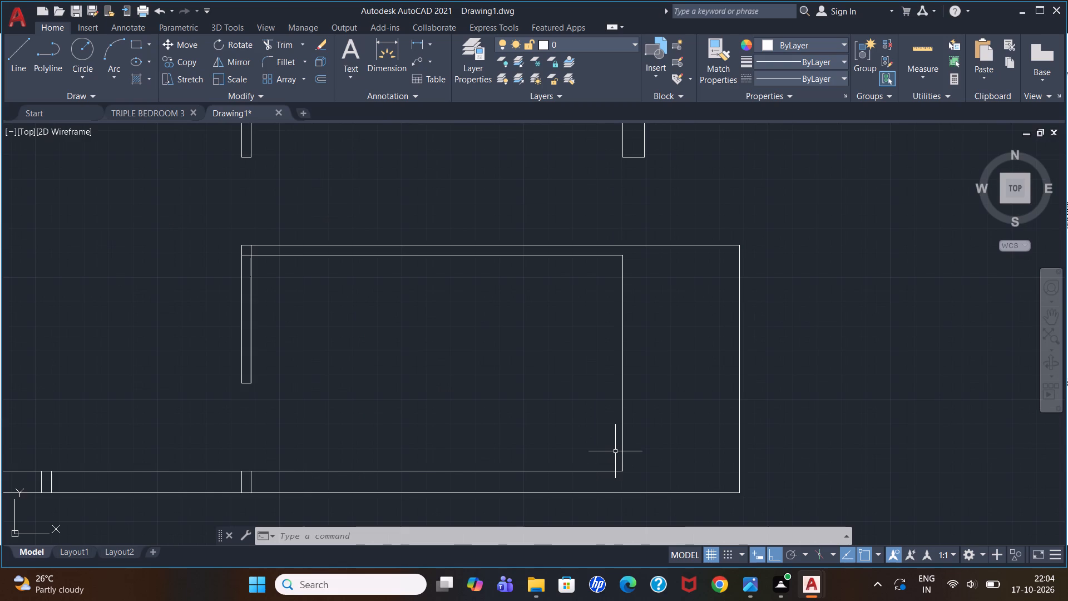
{"action": "key", "text": "o"}
{"action": "key", "text": "Return"}
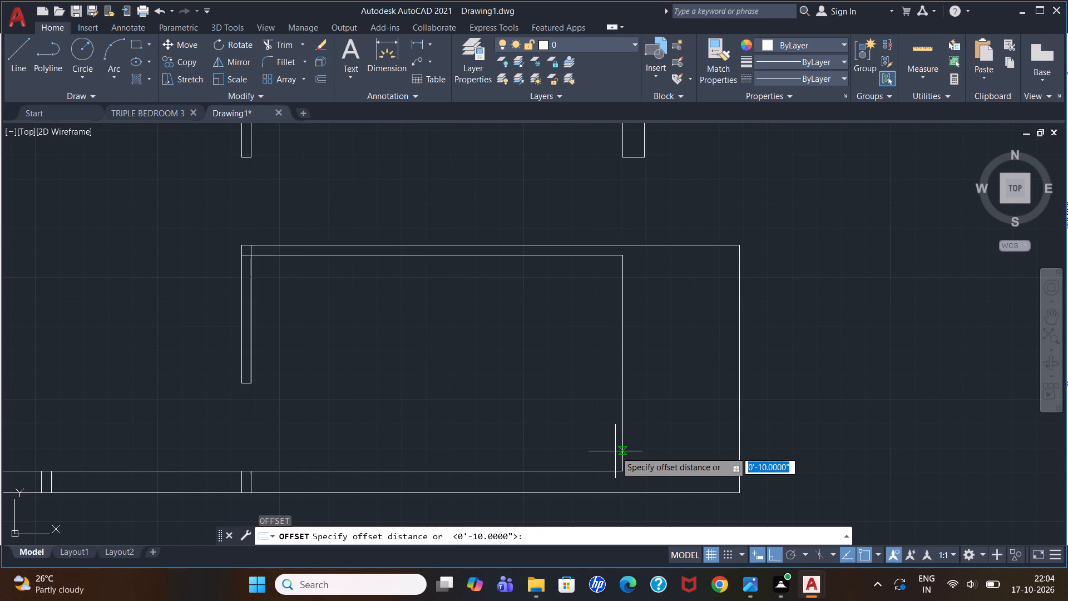
{"action": "type", "text": "10\""}
{"action": "key", "text": "Return"}
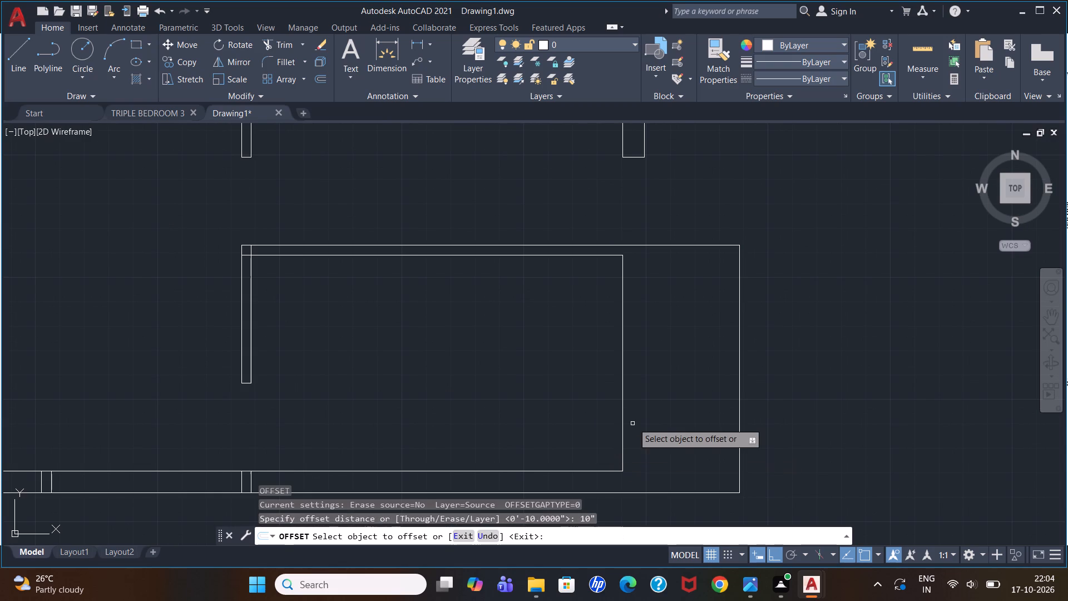
{"action": "left_click", "coordinate": [621, 412]}
{"action": "left_click", "coordinate": [601, 410]}
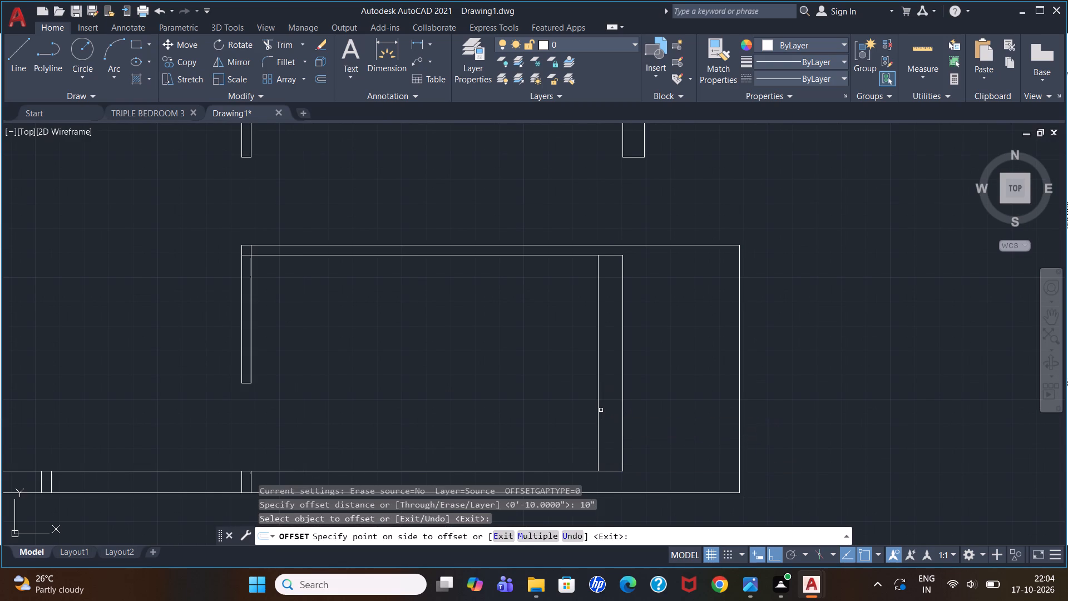
{"action": "left_click", "coordinate": [597, 403]}
{"action": "left_click", "coordinate": [572, 397]}
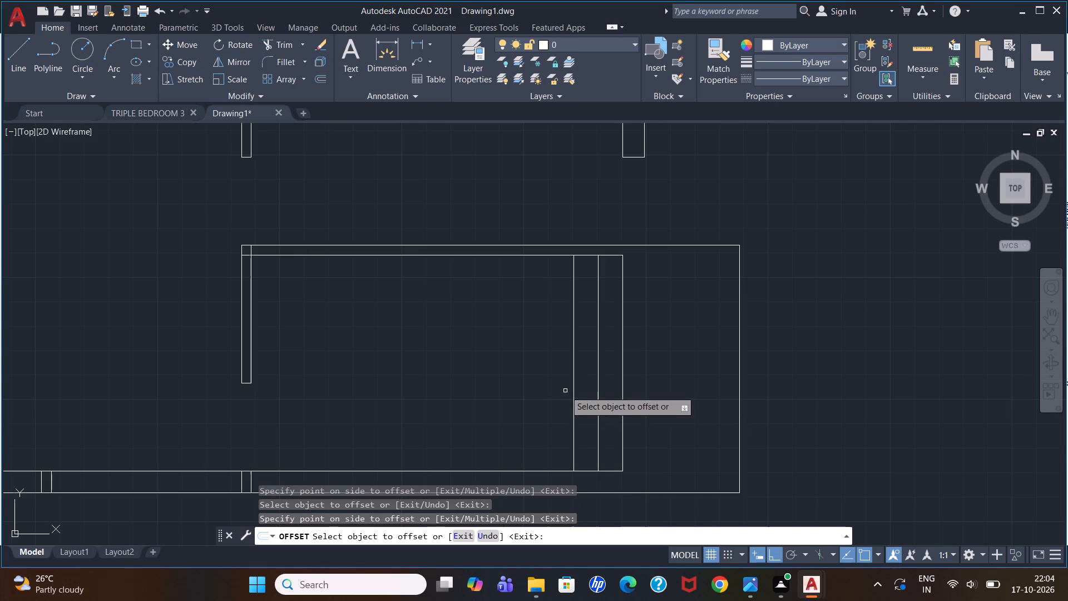
{"action": "left_click", "coordinate": [574, 397]}
{"action": "left_click", "coordinate": [536, 390]}
Continue offsetting the last tread line 10" leftward in succession until the stair has ten tread lines beside the inner right wall line.
{"action": "left_click", "coordinate": [548, 398]}
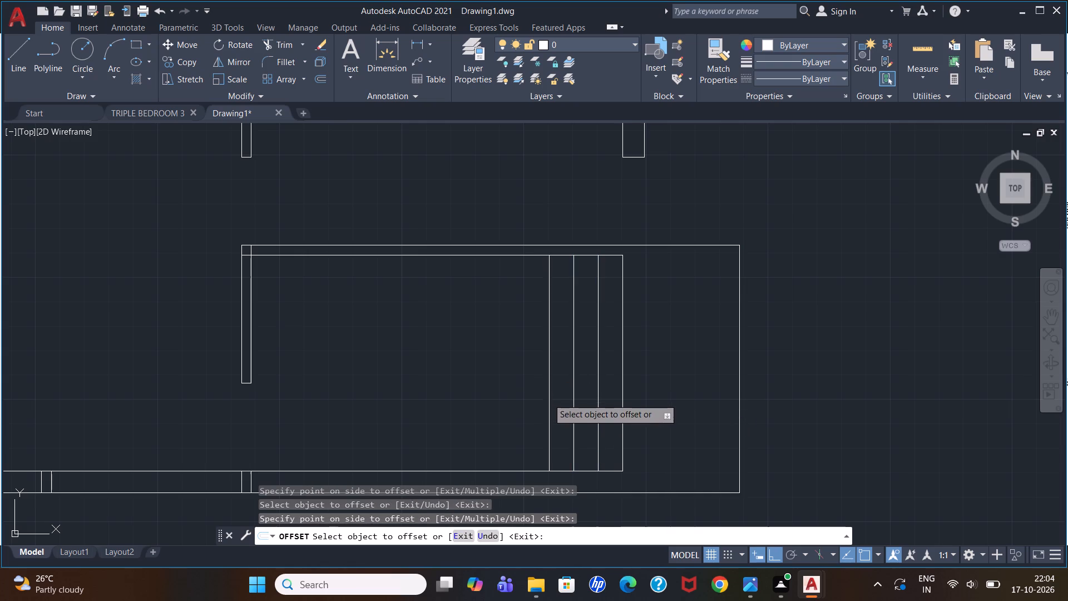
{"action": "left_click", "coordinate": [511, 388]}
{"action": "left_click", "coordinate": [524, 392]}
{"action": "left_click", "coordinate": [503, 392]}
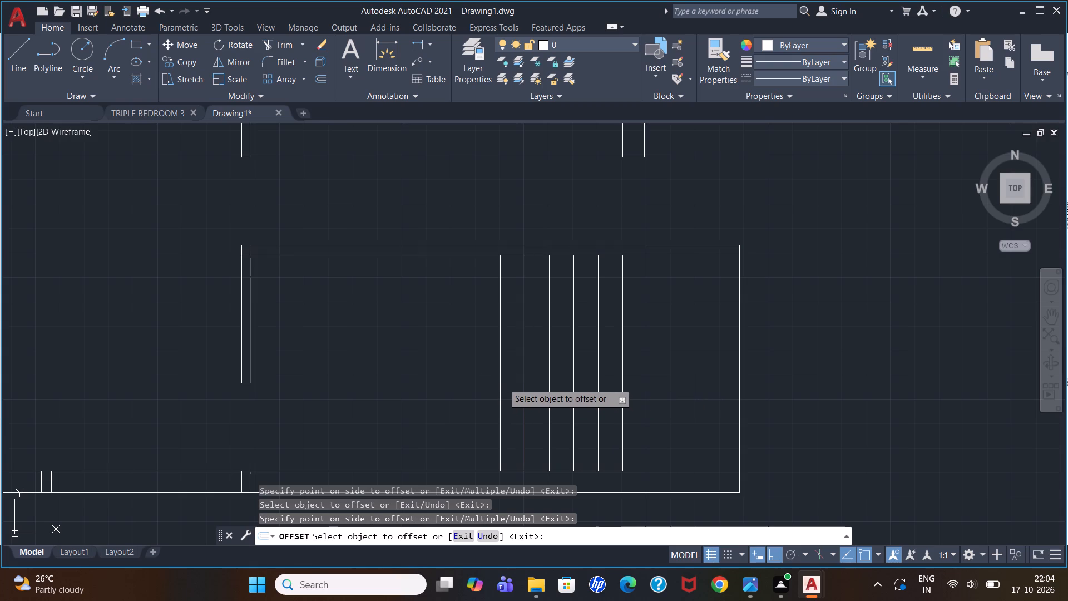
{"action": "left_click", "coordinate": [503, 383]}
{"action": "left_click", "coordinate": [501, 381]}
{"action": "left_click", "coordinate": [466, 380]}
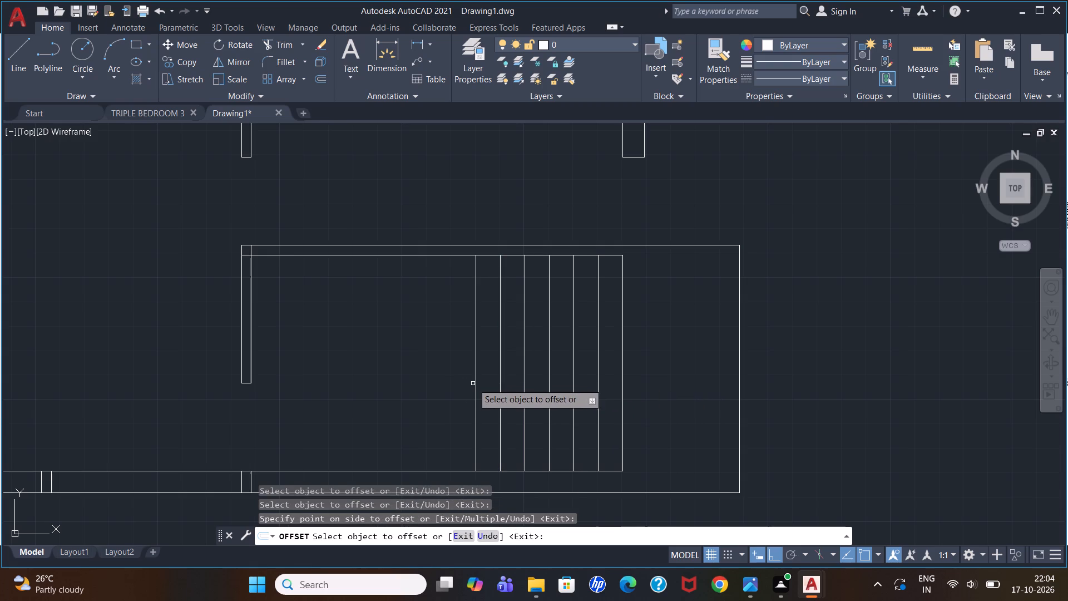
{"action": "left_click", "coordinate": [473, 383]}
{"action": "left_click", "coordinate": [474, 385]}
{"action": "left_click", "coordinate": [296, 380]}
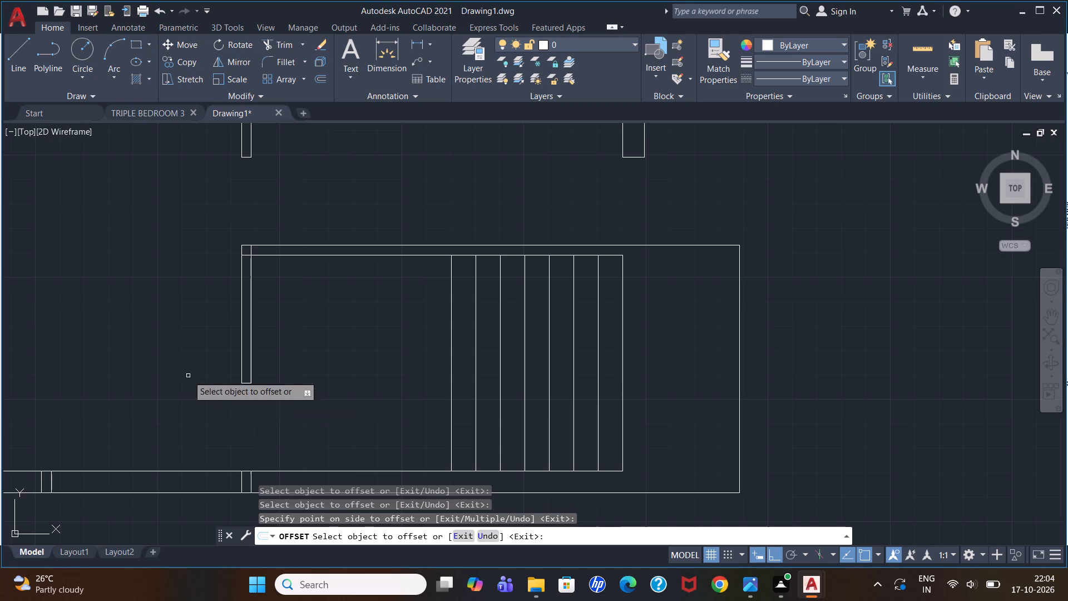
{"action": "left_click", "coordinate": [450, 392]}
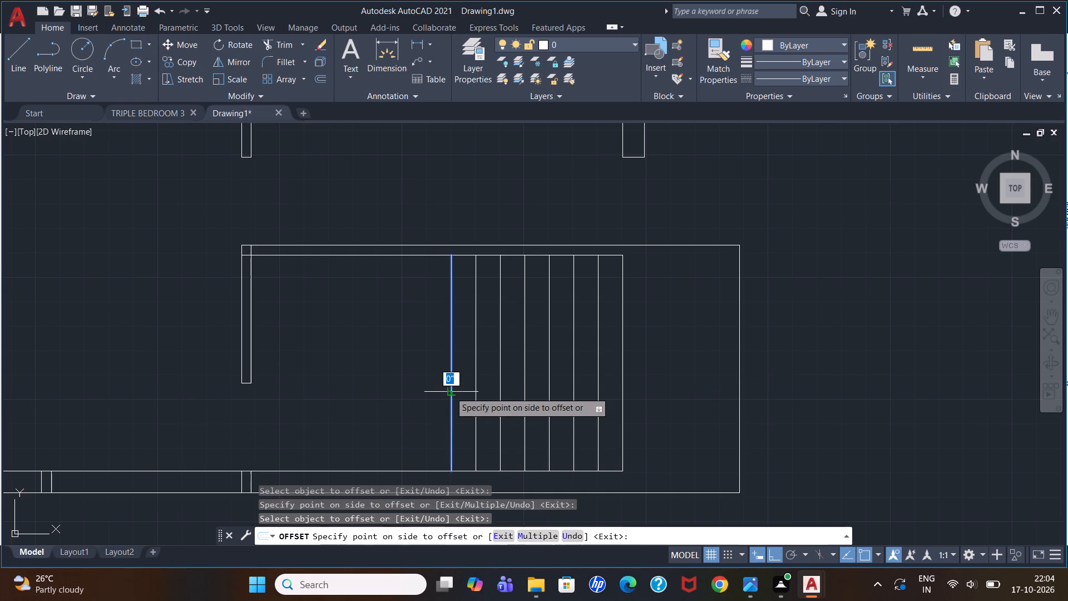
{"action": "left_click", "coordinate": [426, 396]}
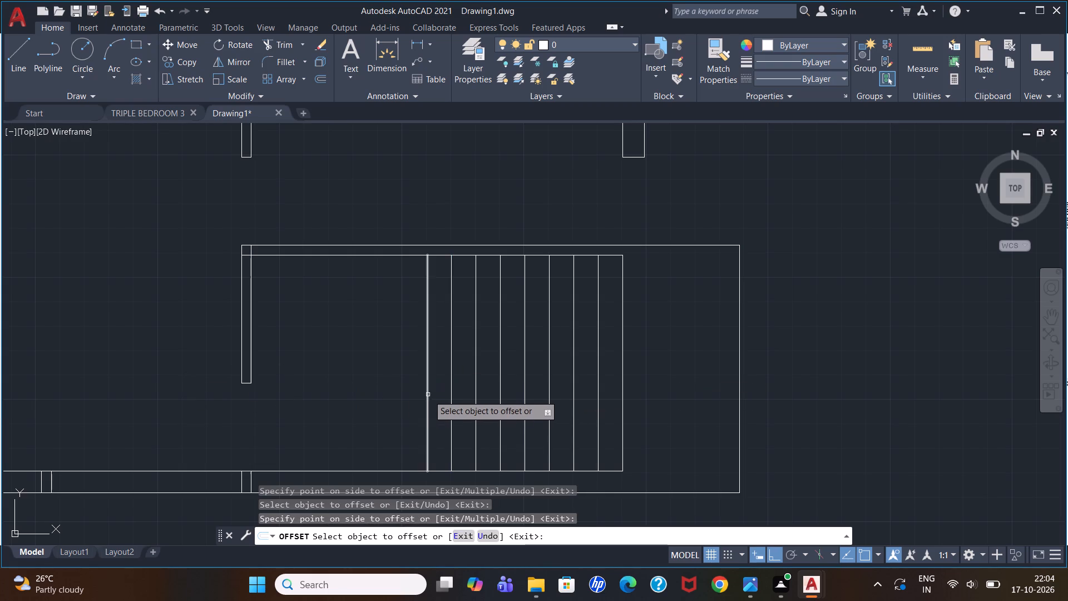
{"action": "left_click", "coordinate": [429, 396]}
{"action": "left_click", "coordinate": [427, 393]}
{"action": "left_click", "coordinate": [362, 395]}
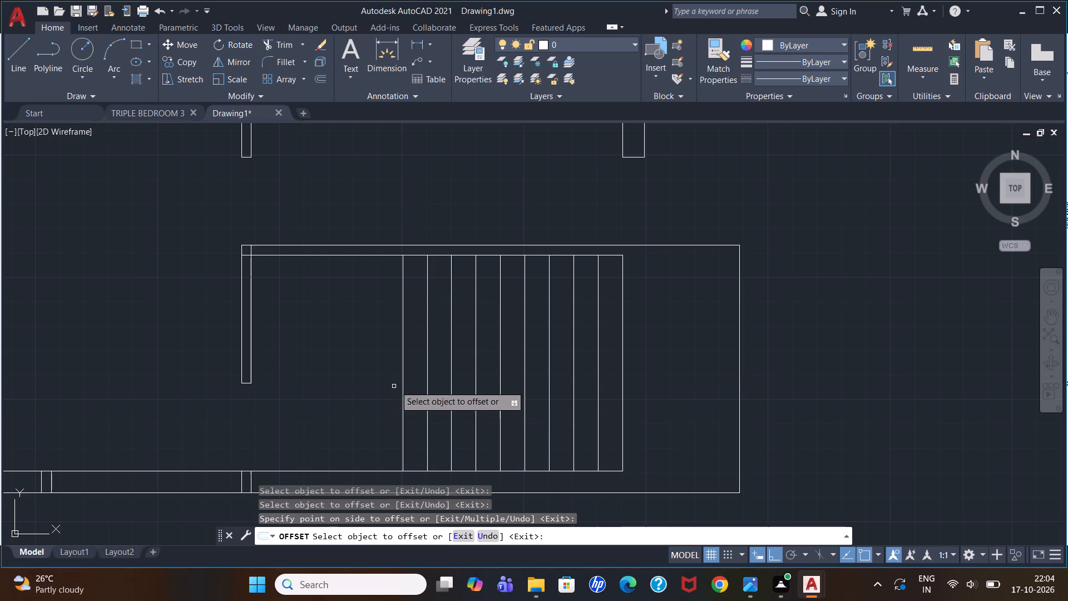
{"action": "left_click", "coordinate": [402, 373]}
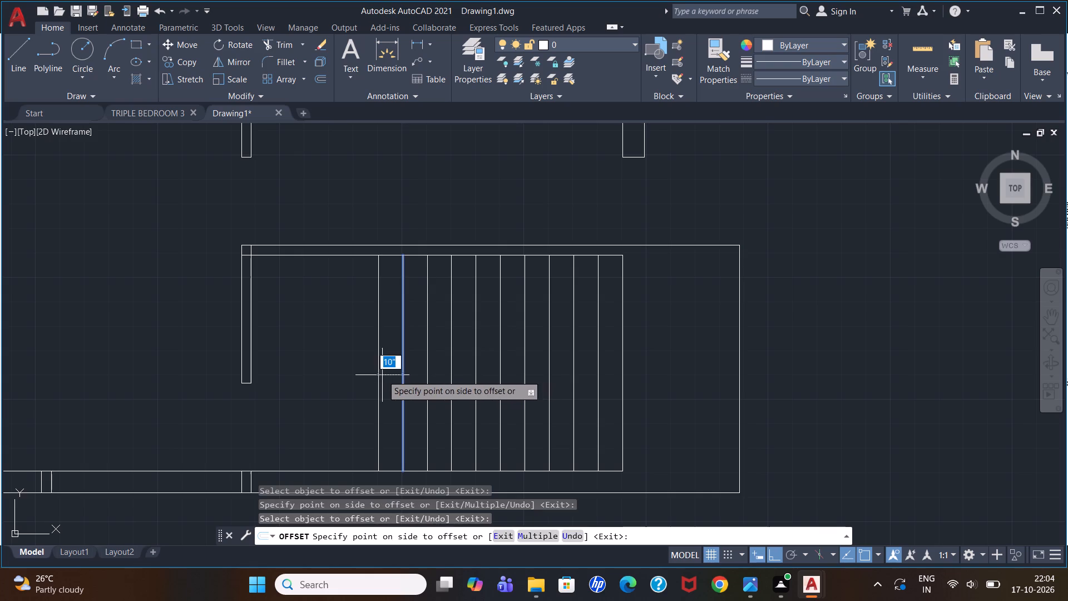
{"action": "left_click", "coordinate": [382, 375]}
{"action": "key", "text": "Escape"}
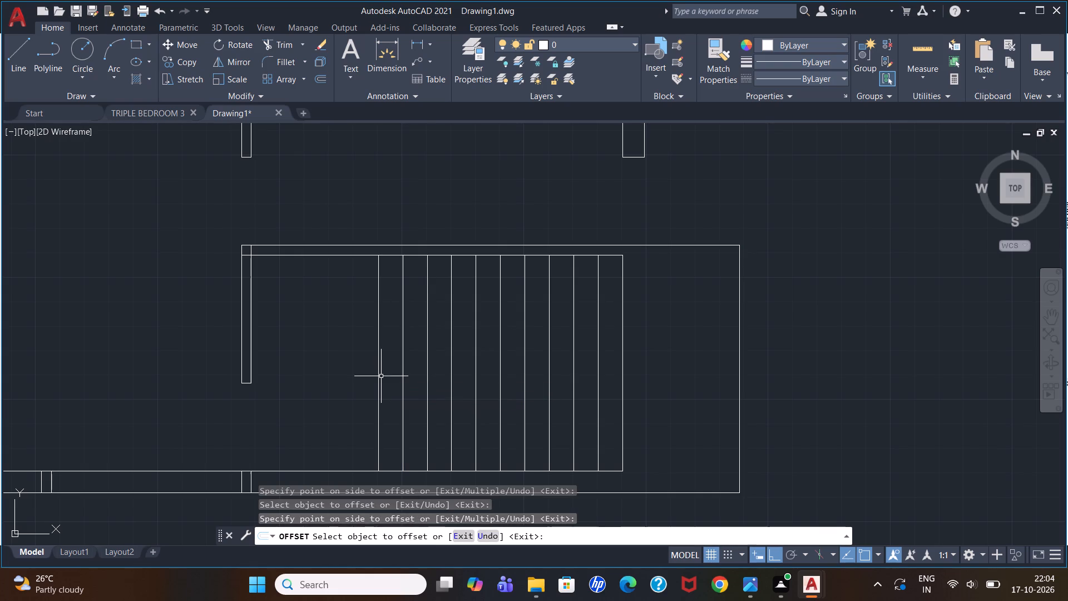
Draw a horizontal centre line across the stair from the leftmost tread's midpoint to the inner right wall line's midpoint.
{"action": "key", "text": "l"}
{"action": "key", "text": "Return"}
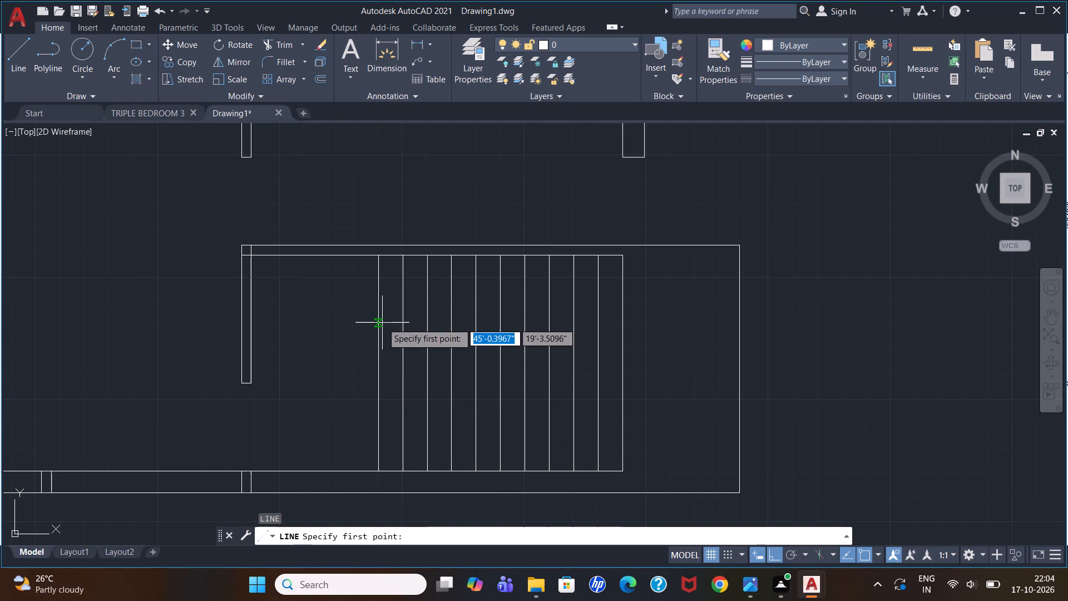
{"action": "left_click", "coordinate": [375, 363]}
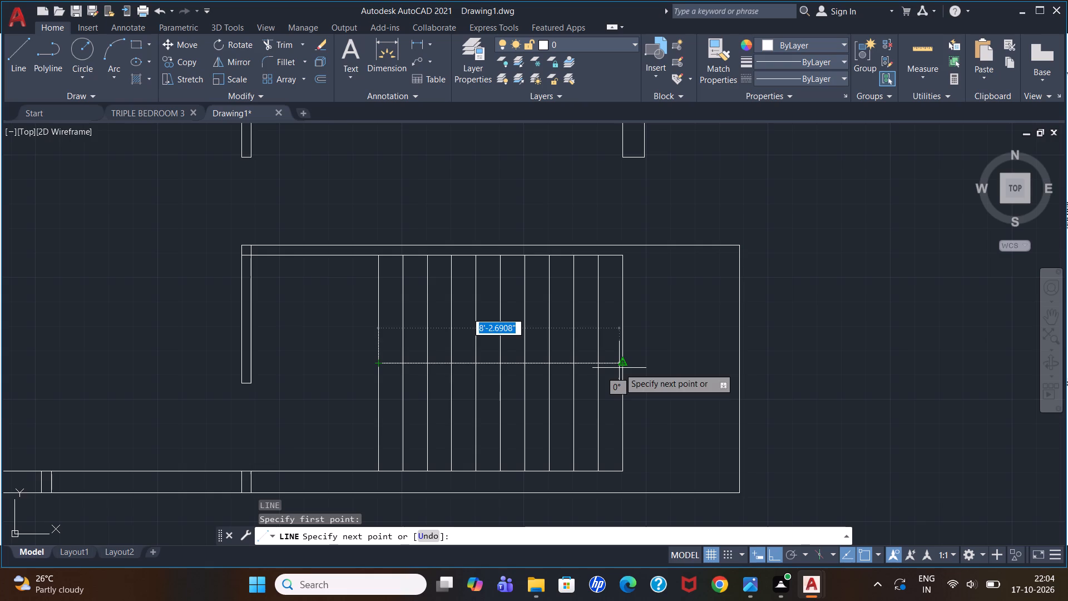
{"action": "left_click", "coordinate": [623, 364]}
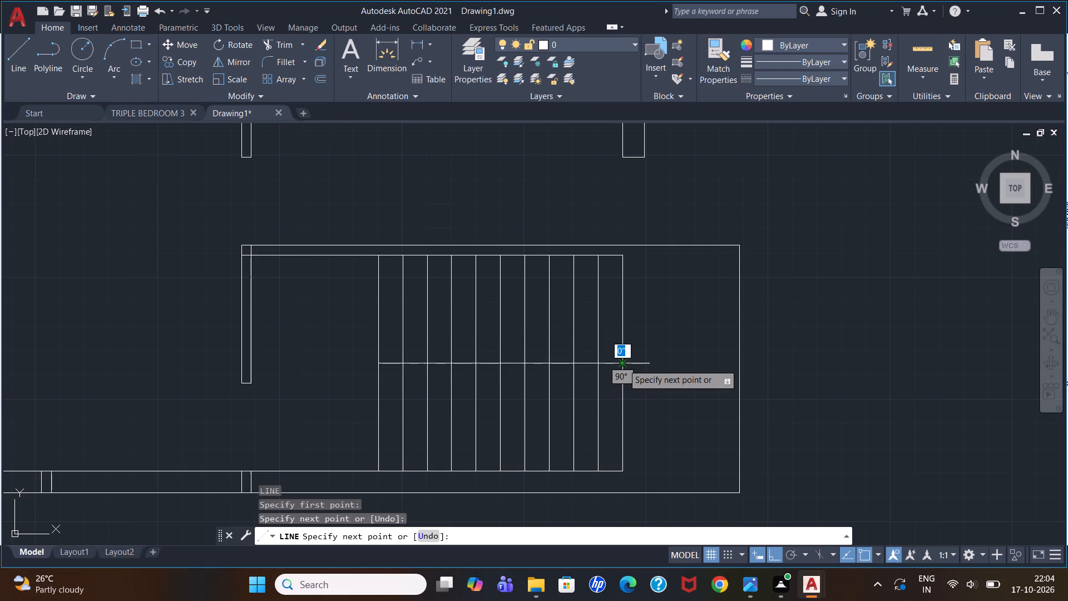
{"action": "key", "text": "Escape"}
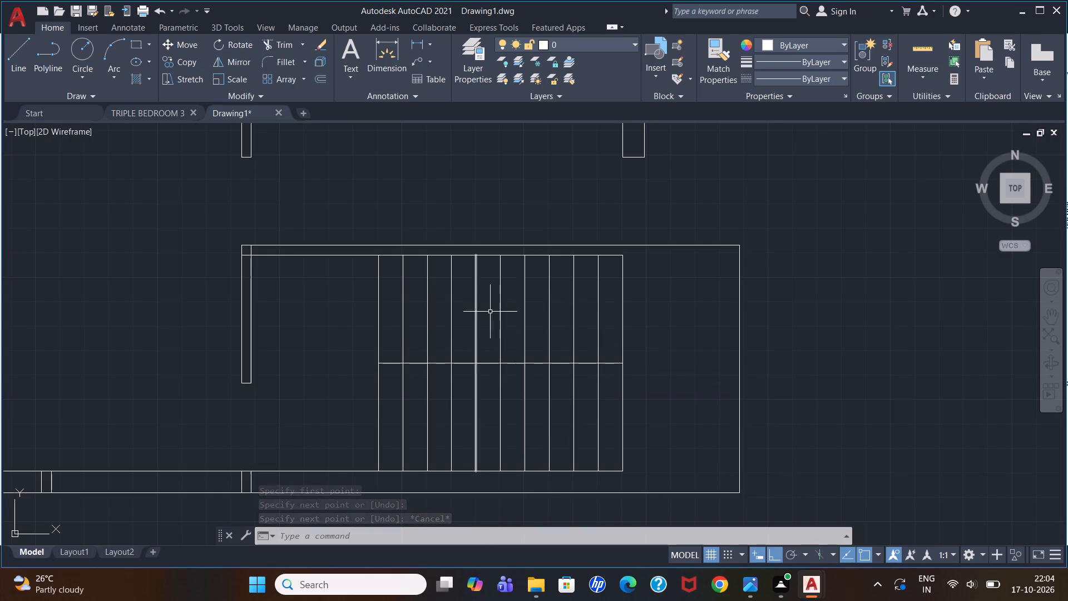
Draw a 4" line down from the staircase partition's upper face, aligned with the right wall's outer face above.
{"action": "scroll", "coordinate": [667, 262], "scroll_direction": "down", "scroll_amount": 1}
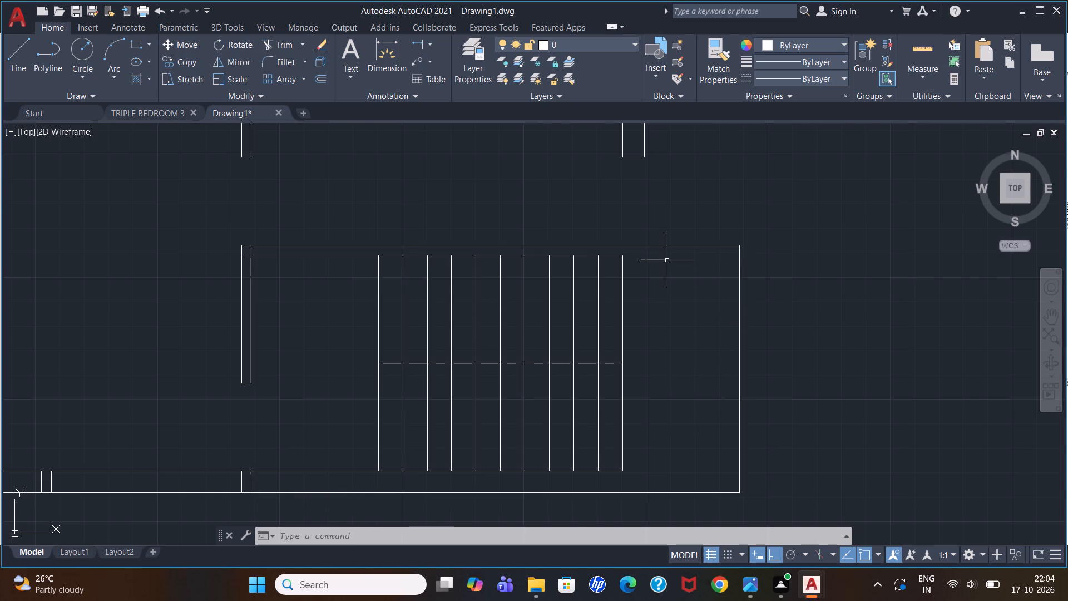
{"action": "scroll", "coordinate": [667, 262], "scroll_direction": "down", "scroll_amount": 1}
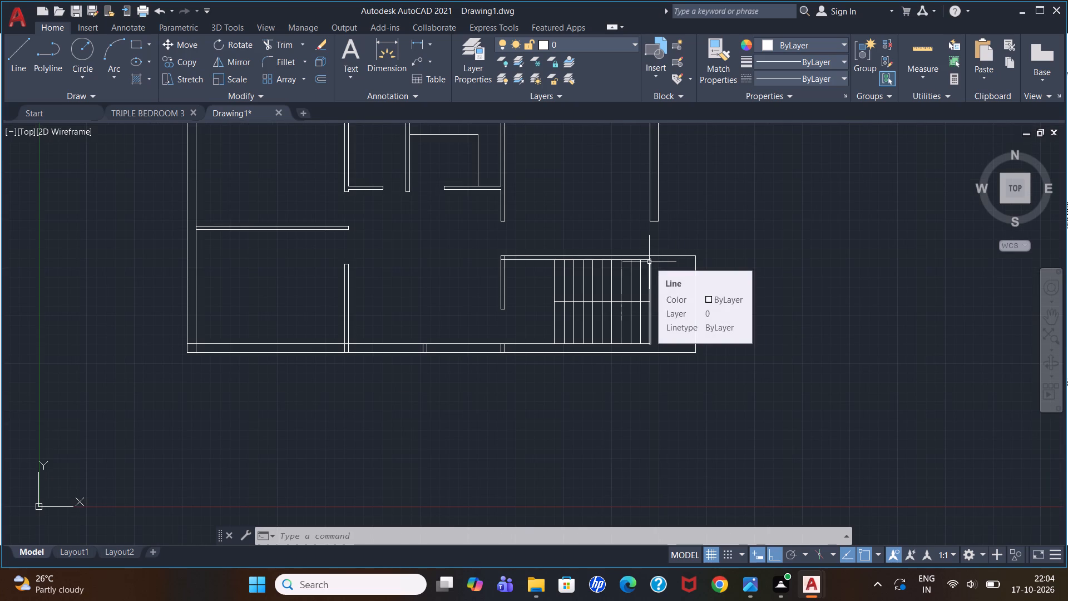
{"action": "scroll", "coordinate": [652, 236], "scroll_direction": "up", "scroll_amount": 2}
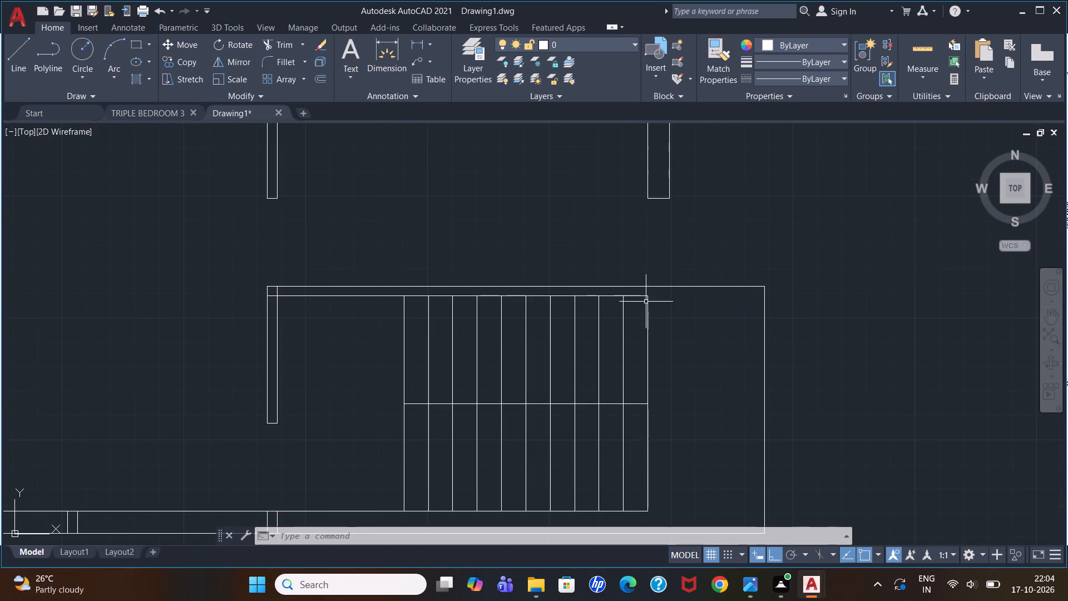
{"action": "scroll", "coordinate": [657, 304], "scroll_direction": "down", "scroll_amount": 1}
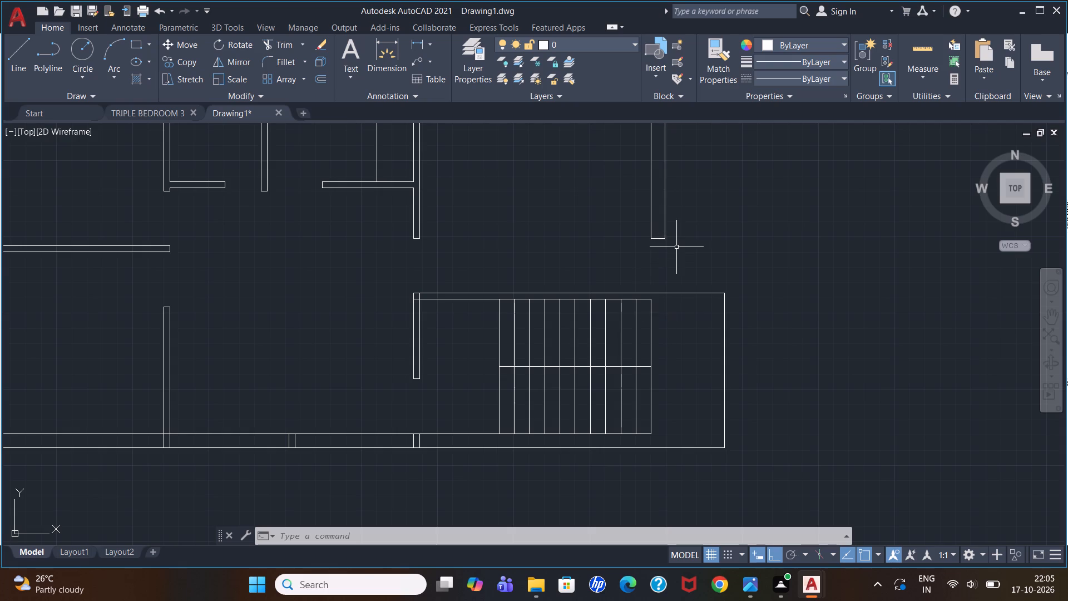
{"action": "key", "text": "l"}
{"action": "key", "text": "Return"}
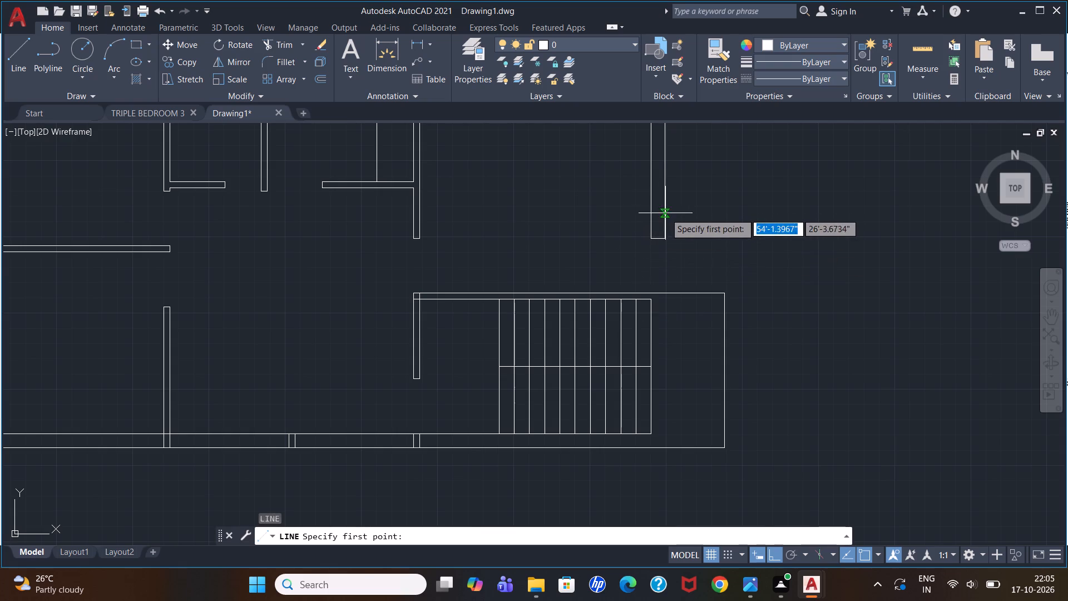
{"action": "scroll", "coordinate": [667, 216], "scroll_direction": "up", "scroll_amount": 1}
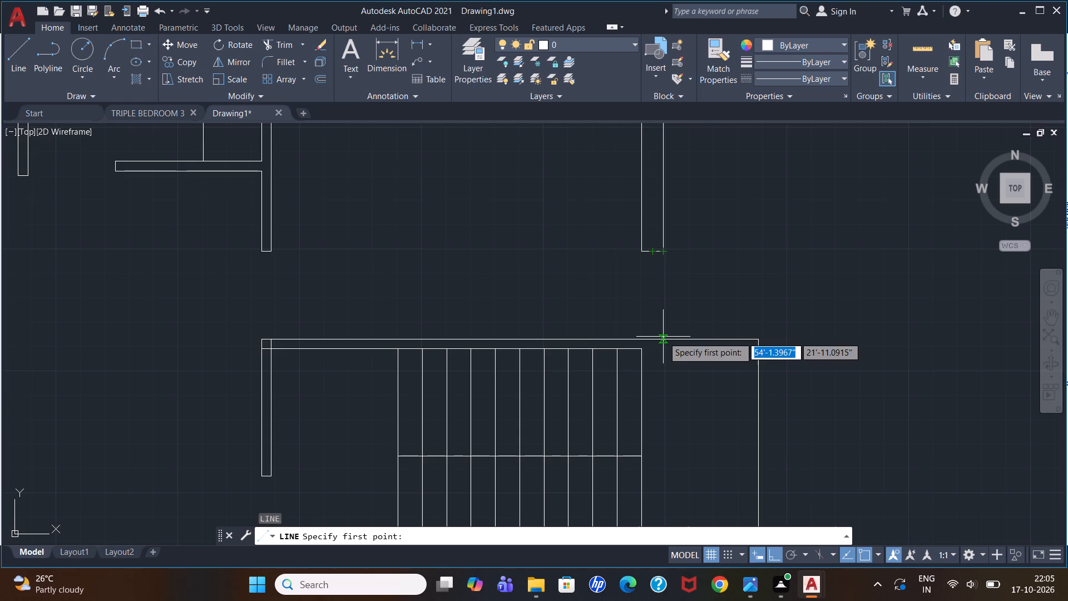
{"action": "left_click", "coordinate": [663, 337]}
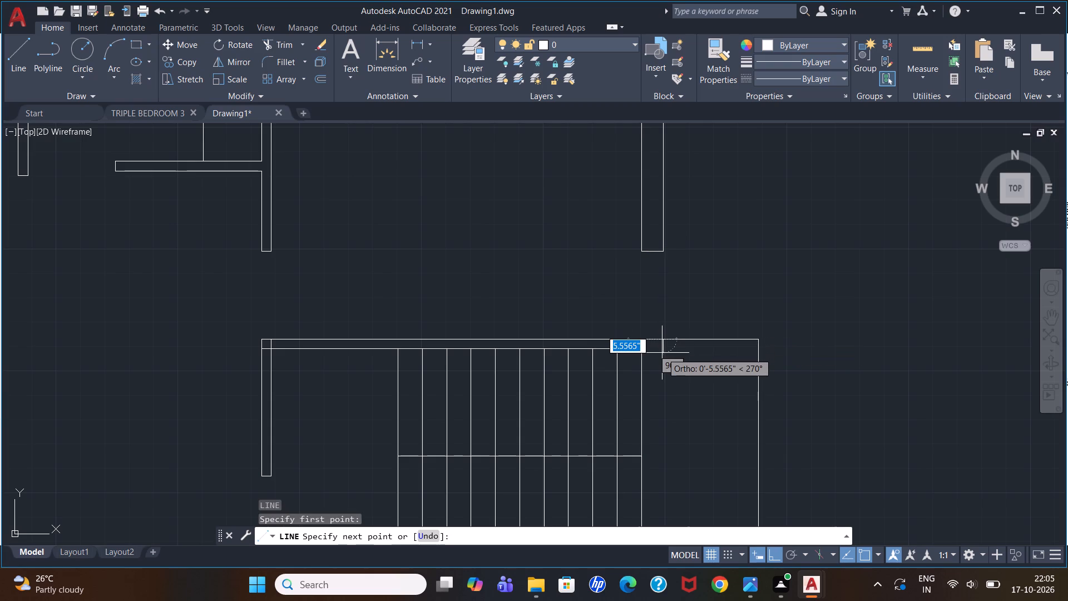
{"action": "type", "text": "4\""}
{"action": "key", "text": "Return"}
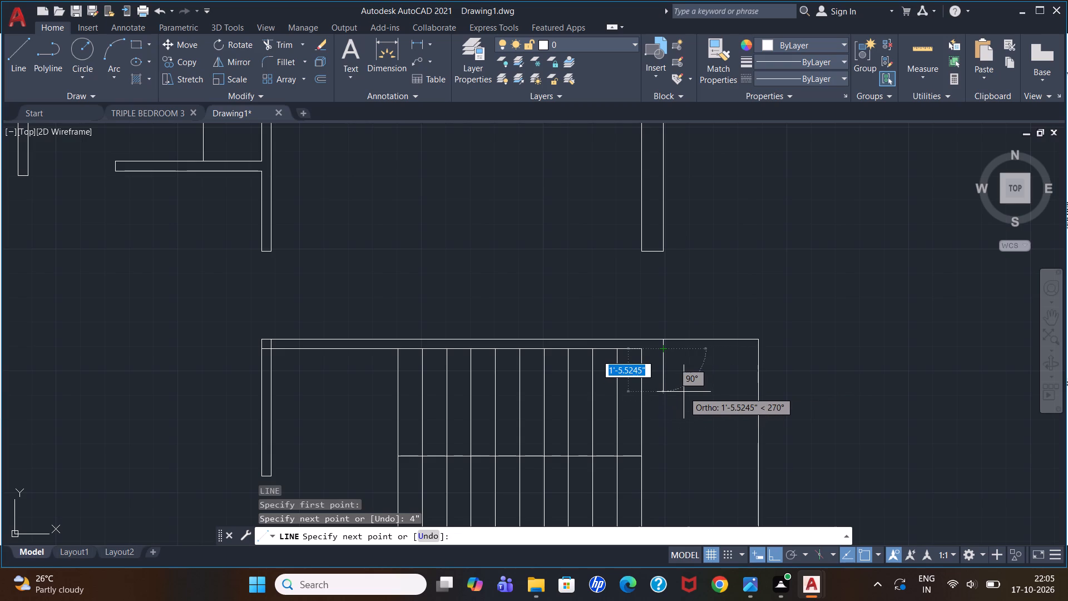
{"action": "key", "text": "Escape"}
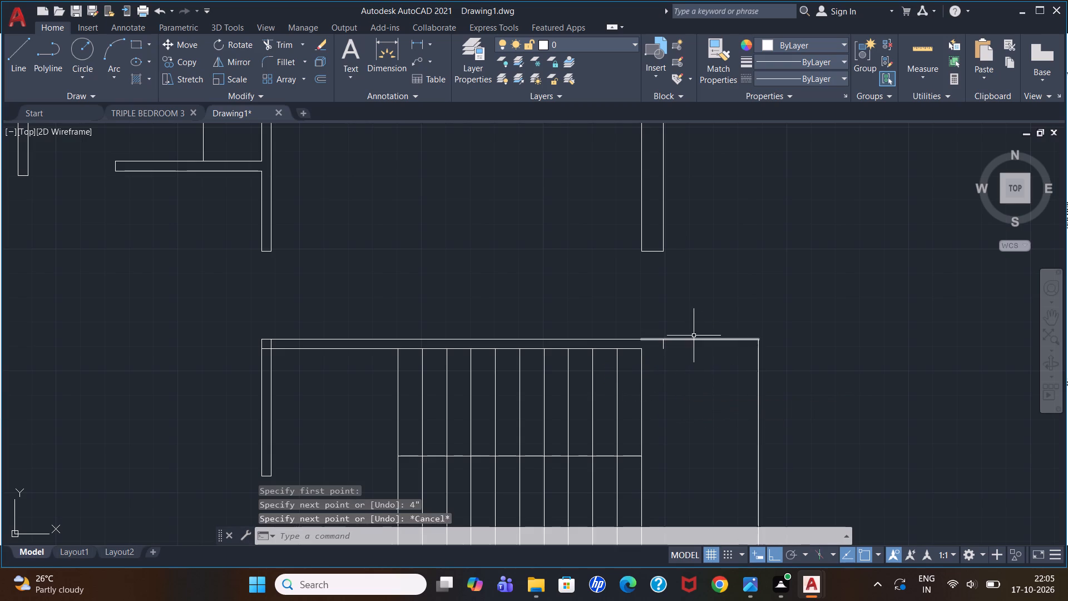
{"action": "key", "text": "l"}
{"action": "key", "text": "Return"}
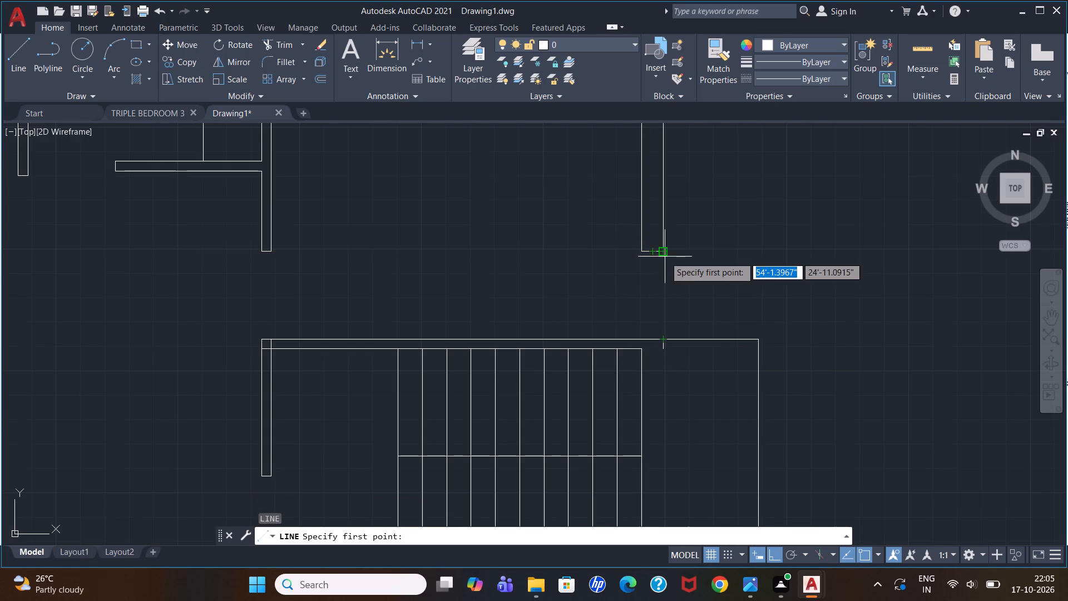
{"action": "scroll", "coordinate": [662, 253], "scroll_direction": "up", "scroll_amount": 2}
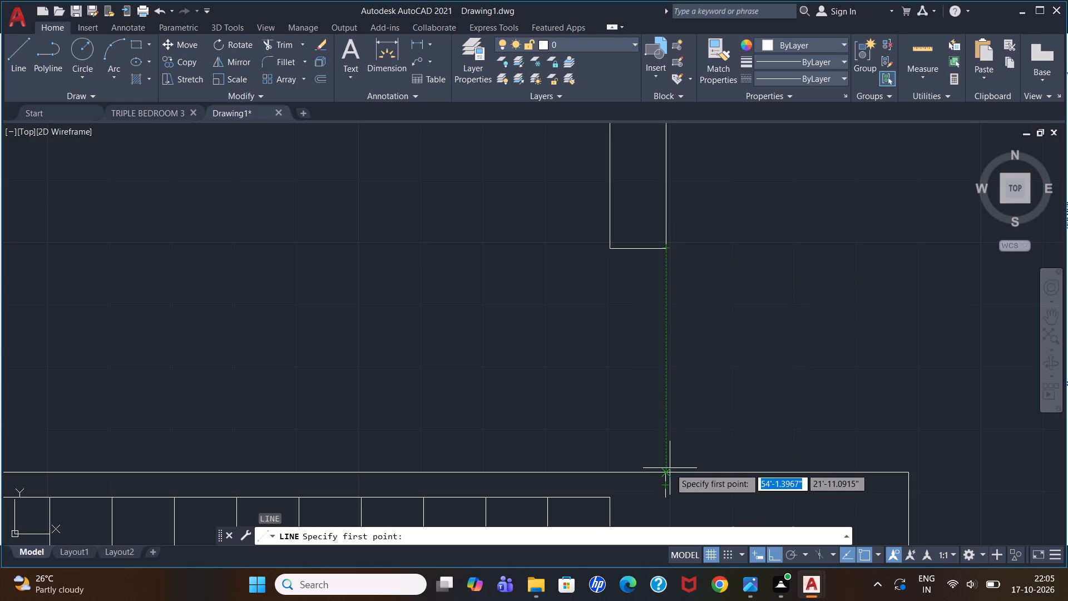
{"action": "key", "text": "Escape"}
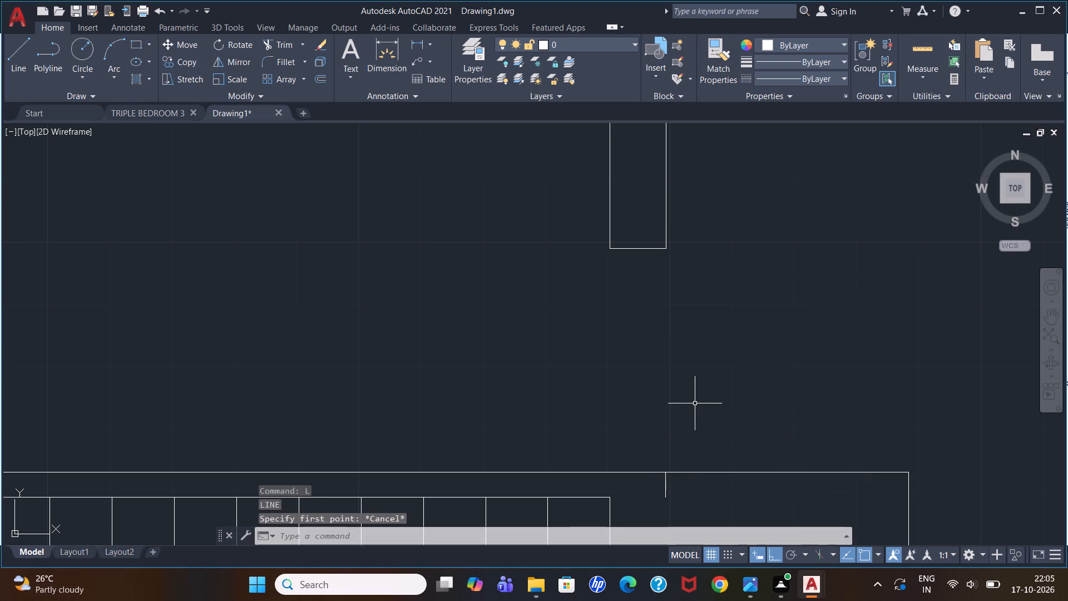
Offset the upper line of the extension beside the staircase 4" downward.
{"action": "key", "text": "o"}
{"action": "key", "text": "Return"}
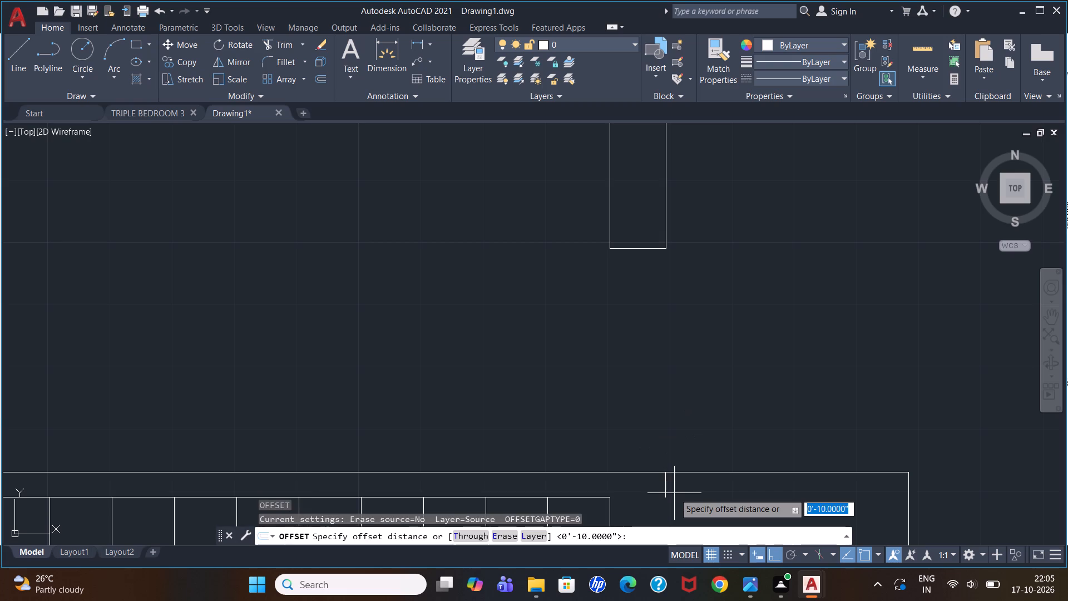
{"action": "key", "text": "4"}
{"action": "key", "text": "shift+quotedbl"}
{"action": "key", "text": "Return"}
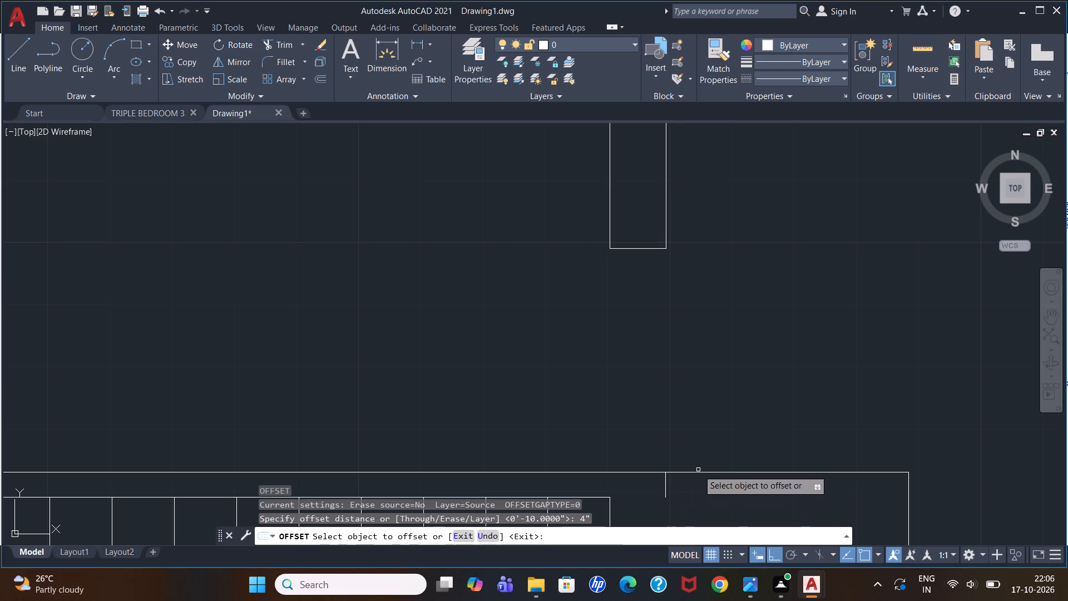
{"action": "left_click", "coordinate": [701, 472]}
{"action": "left_click", "coordinate": [704, 492]}
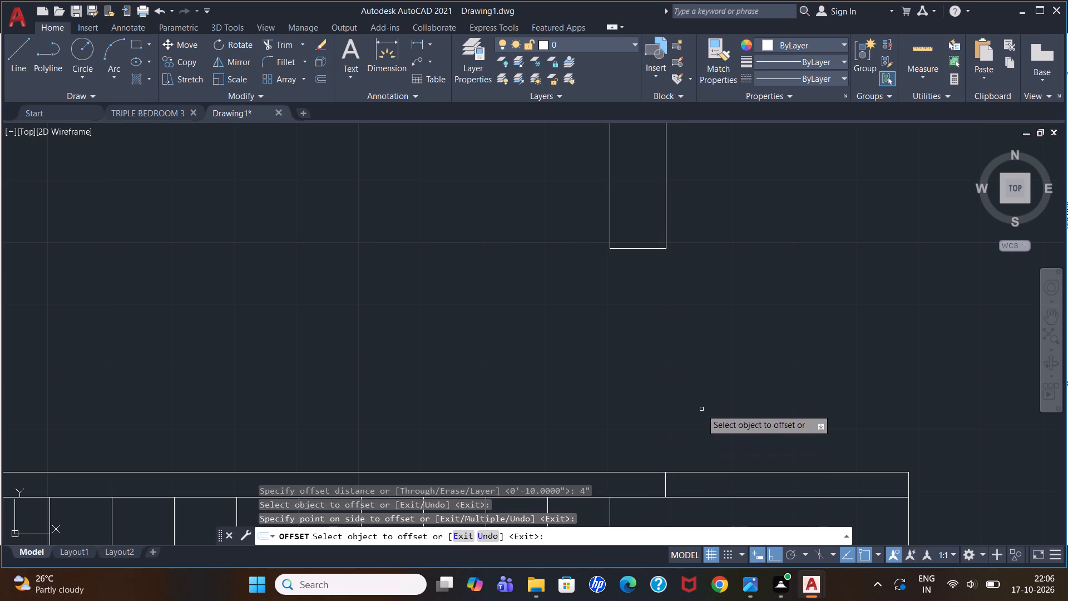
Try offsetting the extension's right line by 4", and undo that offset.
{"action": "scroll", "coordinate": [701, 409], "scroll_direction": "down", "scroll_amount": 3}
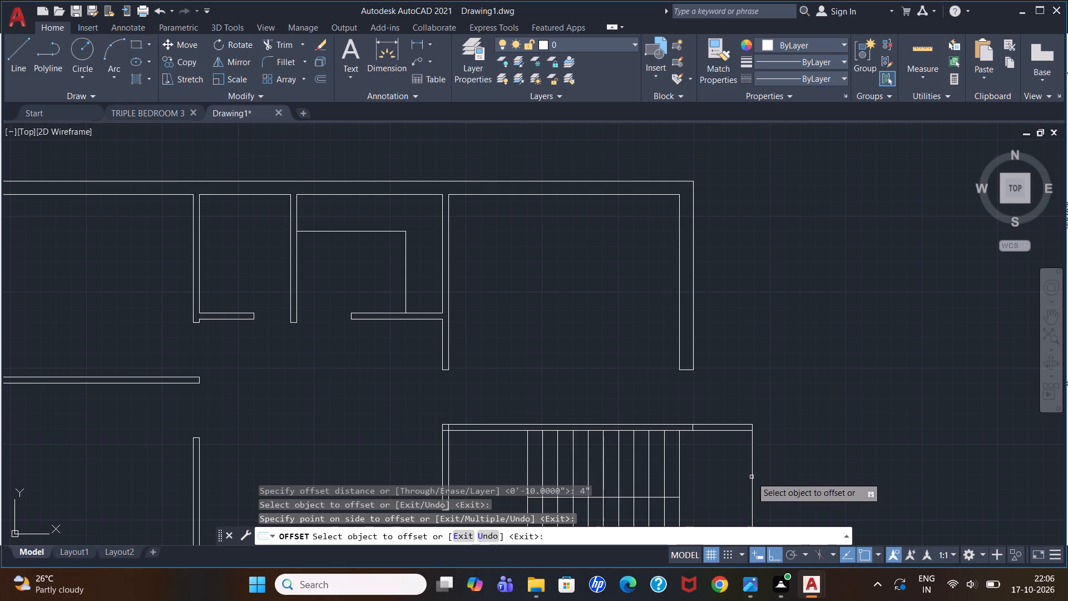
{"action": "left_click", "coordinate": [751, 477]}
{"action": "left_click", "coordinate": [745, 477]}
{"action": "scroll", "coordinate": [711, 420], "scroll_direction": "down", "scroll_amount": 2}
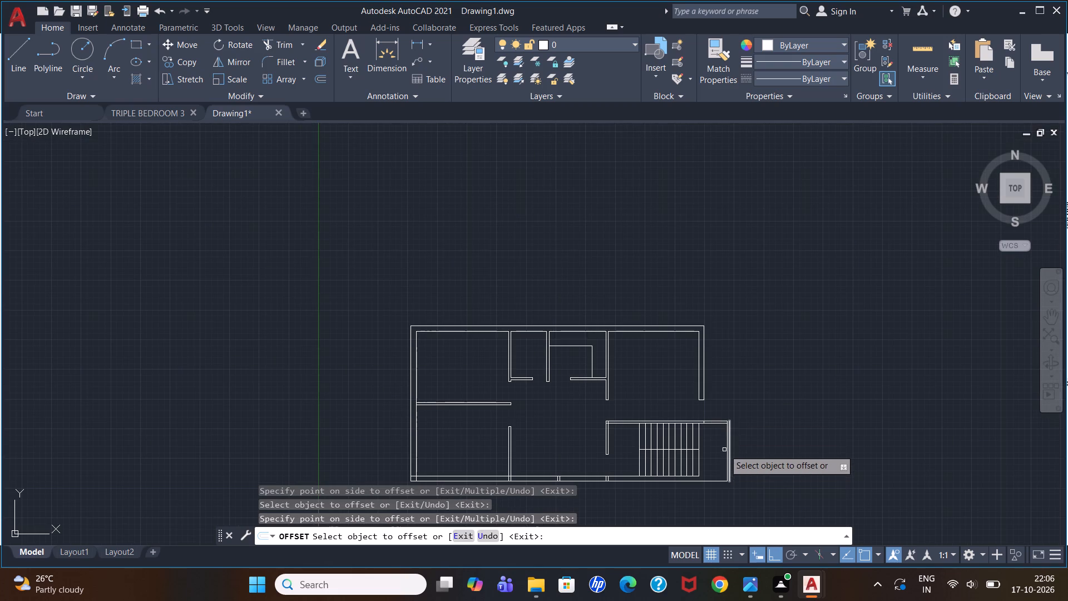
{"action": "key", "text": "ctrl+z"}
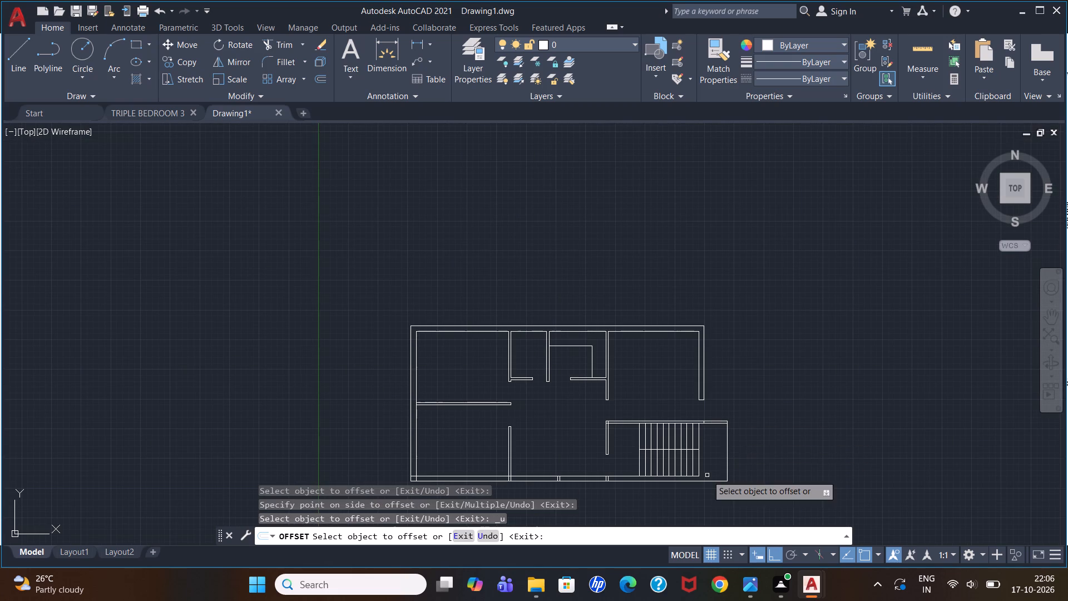
Offset the extension's right line and bottom line 4" inward.
{"action": "scroll", "coordinate": [707, 475], "scroll_direction": "up", "scroll_amount": 3}
{"action": "left_click", "coordinate": [783, 421]}
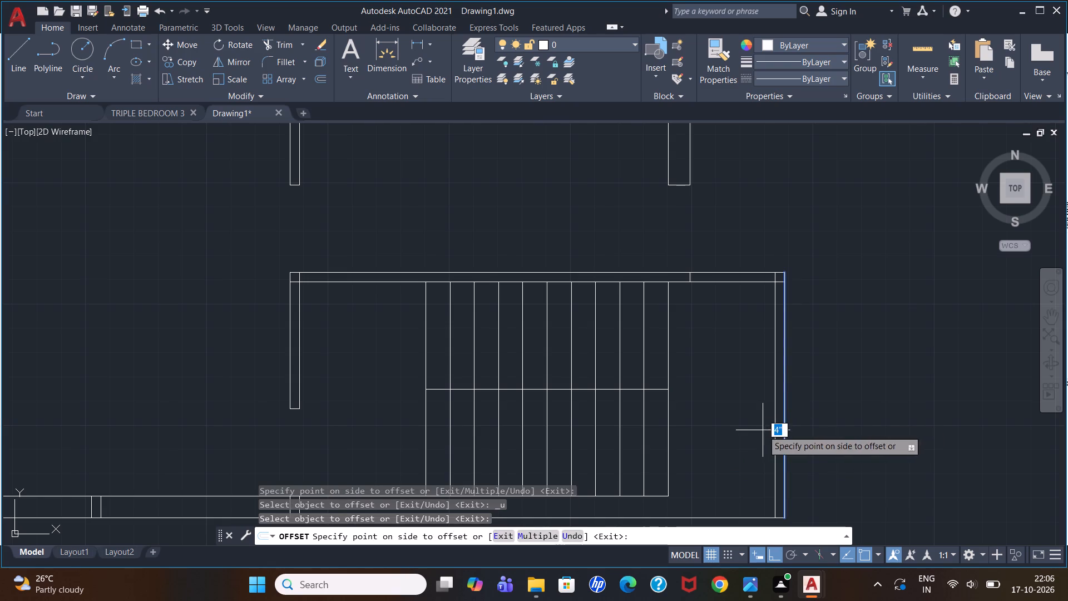
{"action": "left_click", "coordinate": [763, 430]}
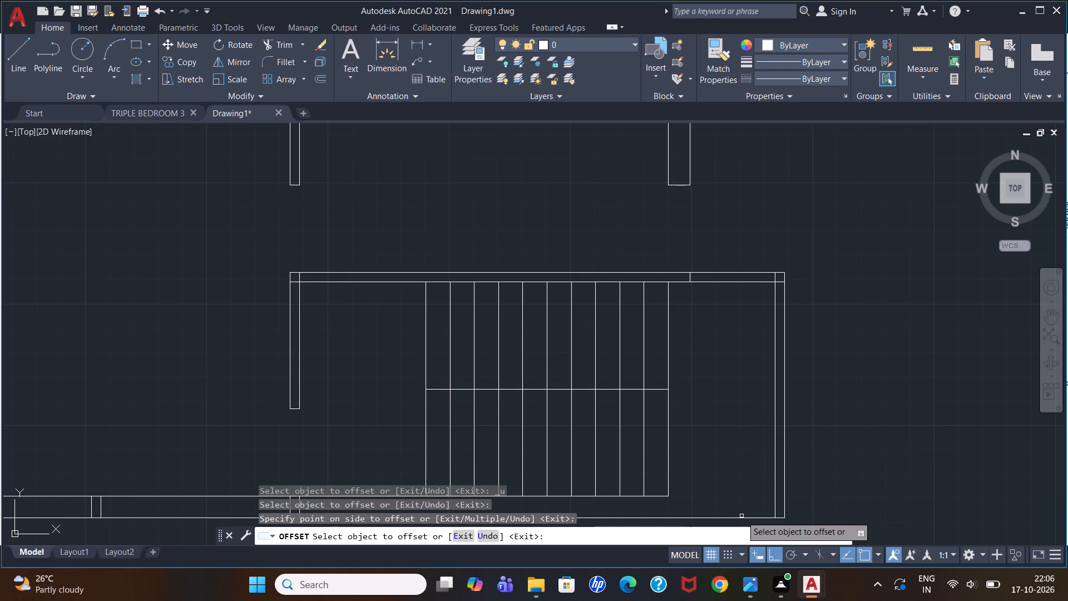
{"action": "left_click", "coordinate": [743, 517]}
{"action": "left_click", "coordinate": [748, 486]}
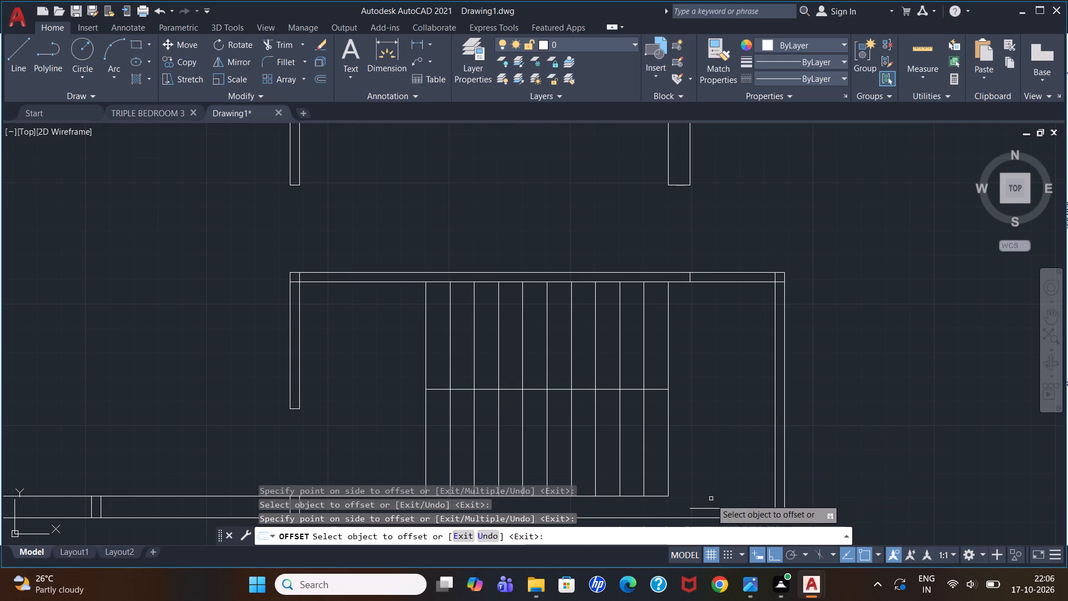
{"action": "key", "text": "Escape"}
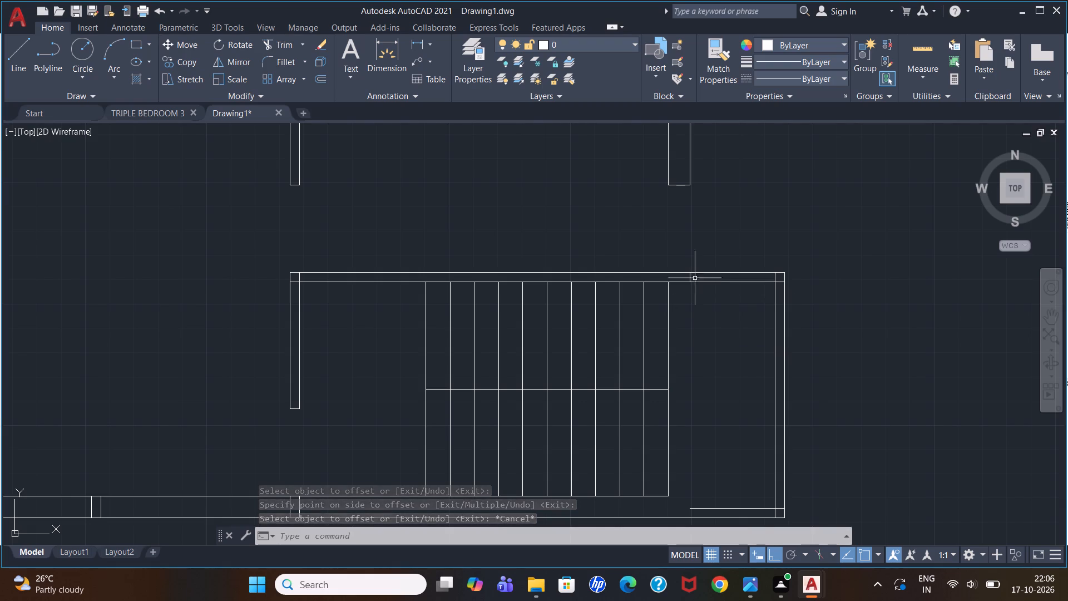
Trim the extension's upper inner line between the staircase and the 4" line, and trim the inner-line overlaps at both outer corners.
{"action": "scroll", "coordinate": [694, 274], "scroll_direction": "up", "scroll_amount": 1}
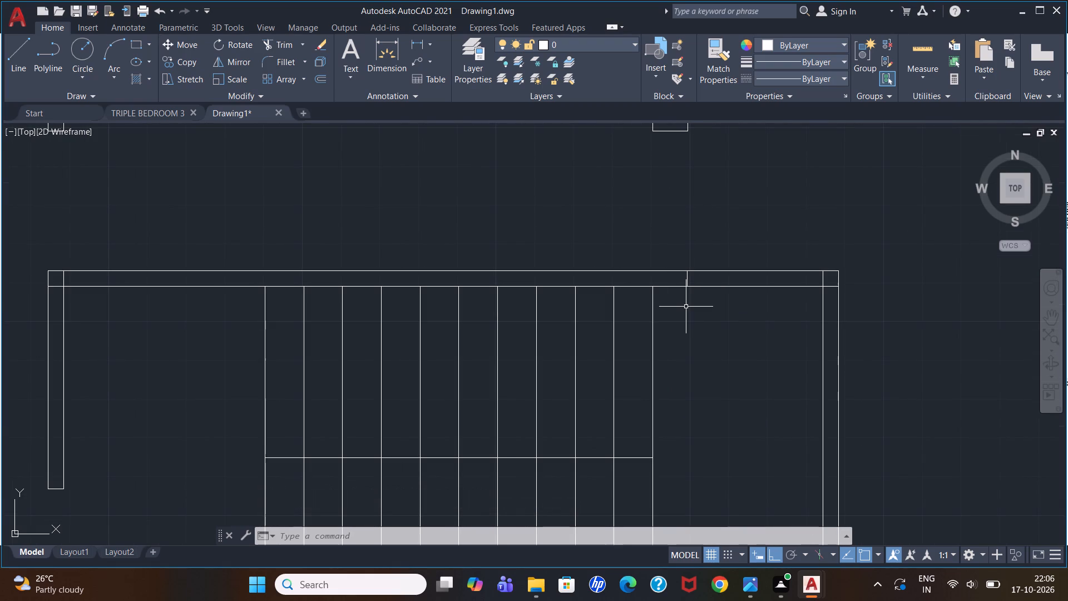
{"action": "type", "text": "tr"}
{"action": "key", "text": "Return"}
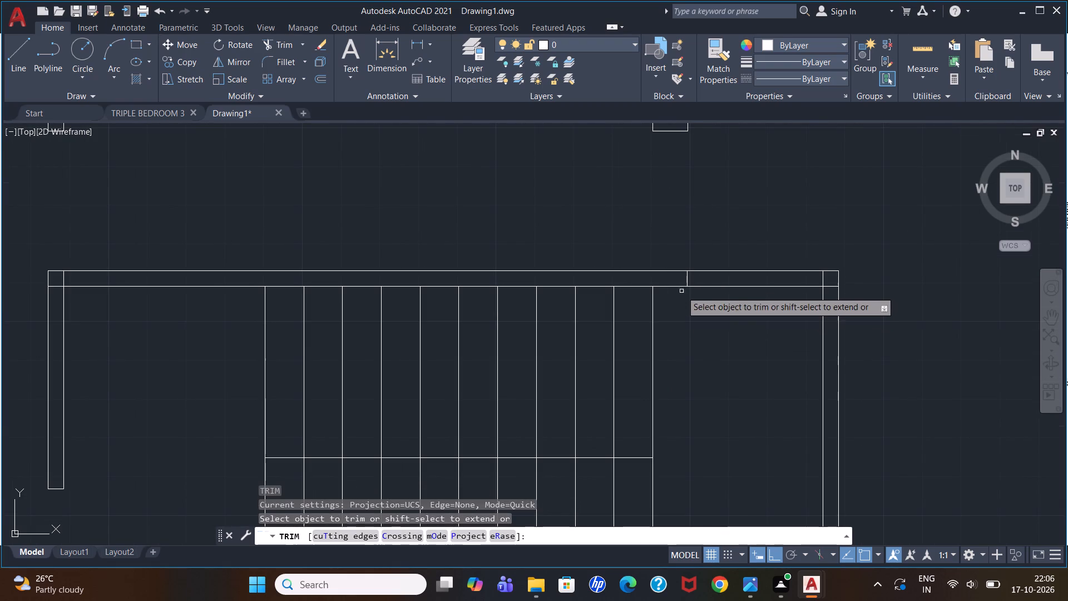
{"action": "left_click", "coordinate": [677, 286]}
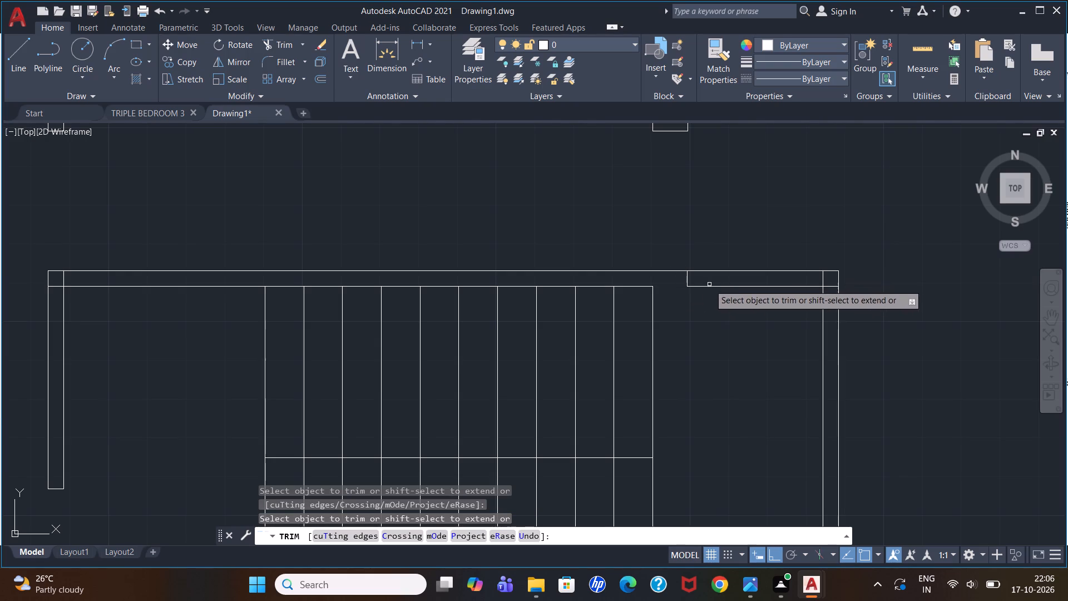
{"action": "left_click", "coordinate": [822, 280]}
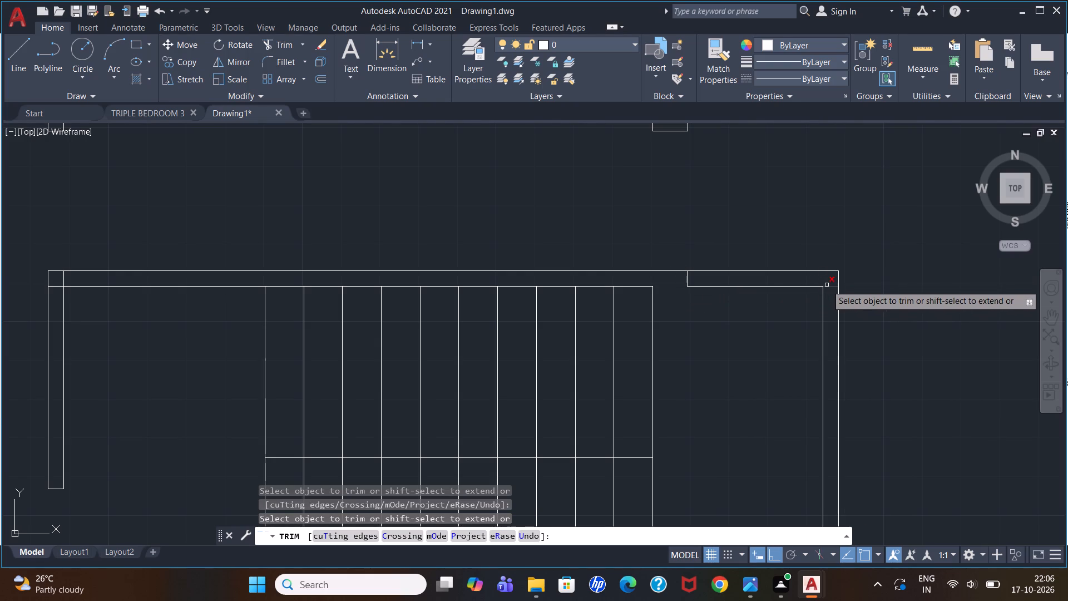
{"action": "left_click", "coordinate": [829, 286]}
{"action": "scroll", "coordinate": [754, 221], "scroll_direction": "down", "scroll_amount": 2}
{"action": "scroll", "coordinate": [798, 388], "scroll_direction": "up", "scroll_amount": 2}
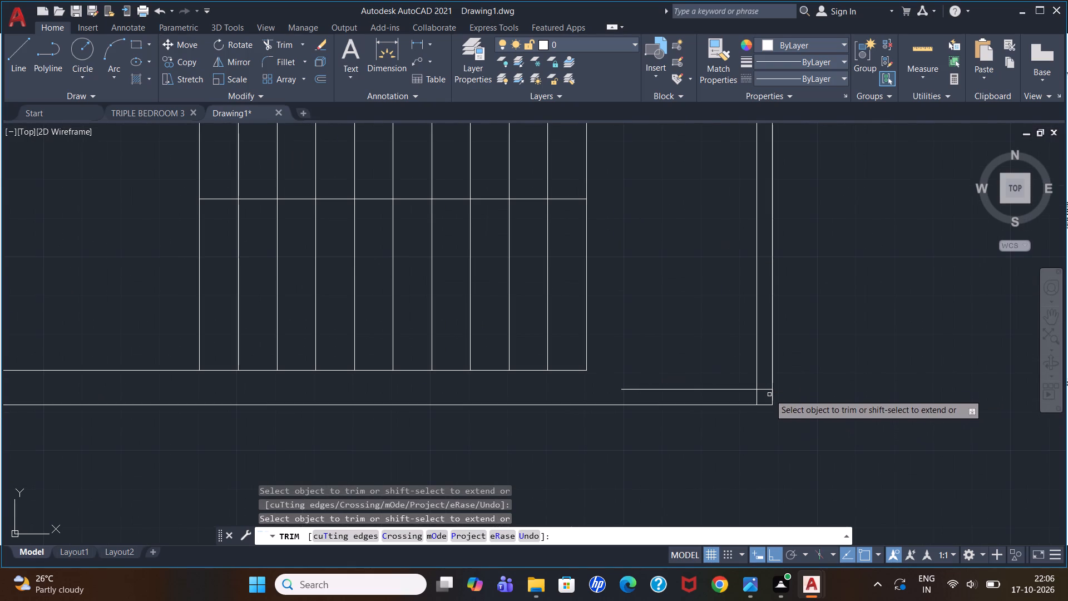
{"action": "left_click", "coordinate": [768, 390]}
{"action": "left_click", "coordinate": [756, 398]}
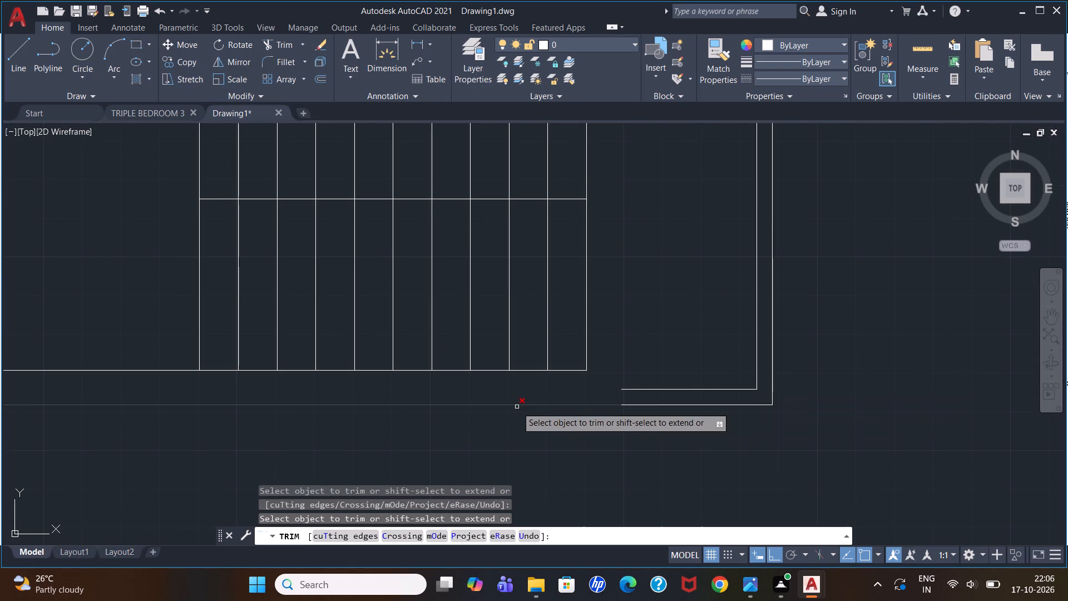
{"action": "key", "text": "Escape"}
{"action": "key", "text": "Escape"}
{"action": "key", "text": "Escape"}
{"action": "key", "text": "Escape"}
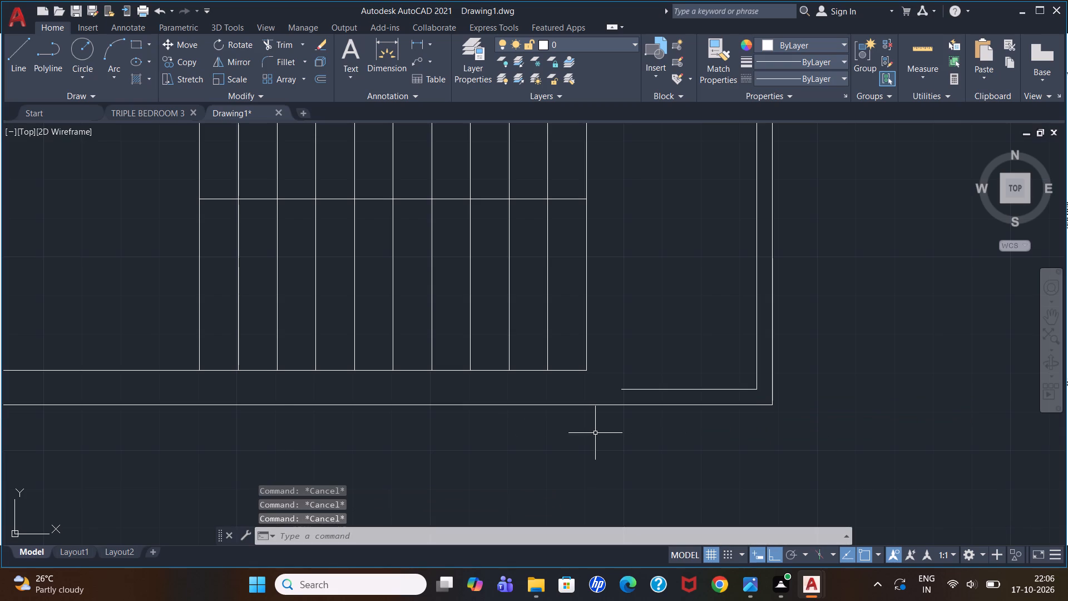
Draw a 4" vertical line closing the open end of the extension's lower inner line down to the outer line.
{"action": "key", "text": "l"}
{"action": "key", "text": "Return"}
{"action": "scroll", "coordinate": [631, 362], "scroll_direction": "up", "scroll_amount": 2}
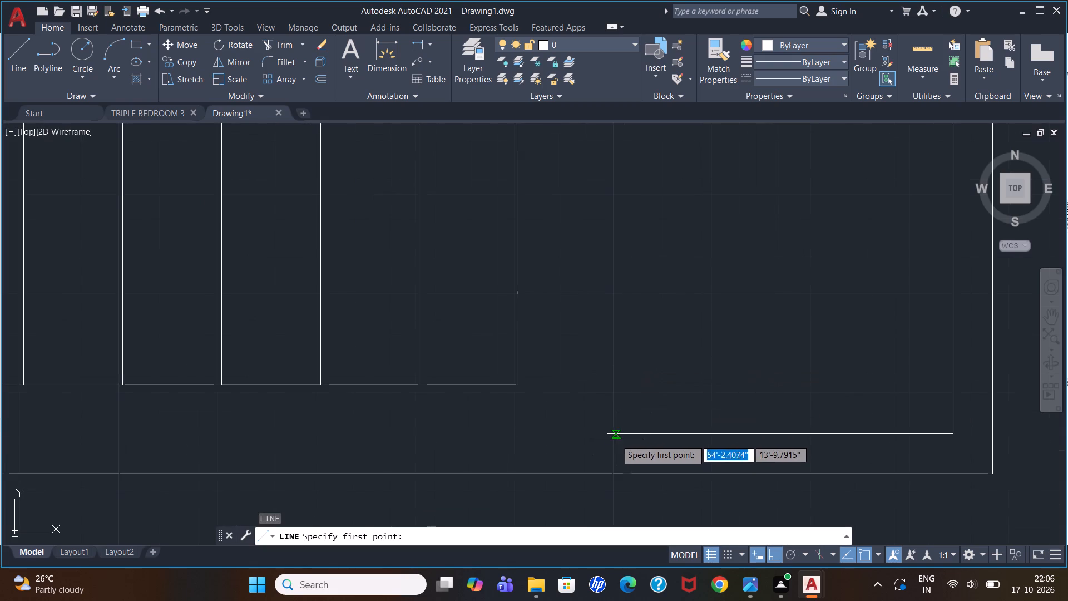
{"action": "left_click", "coordinate": [611, 435]}
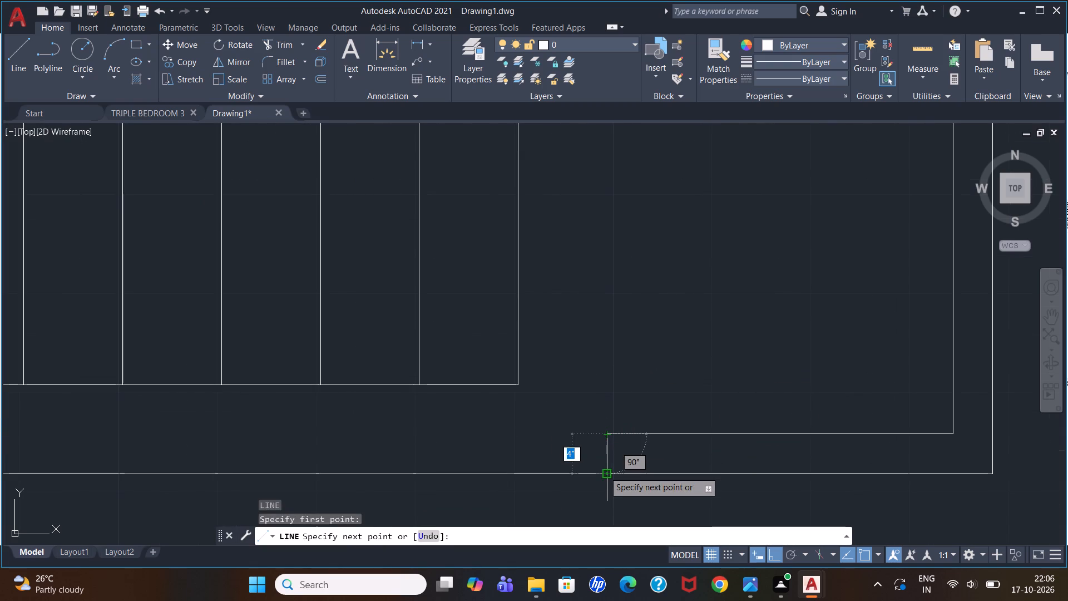
{"action": "left_click", "coordinate": [604, 471]}
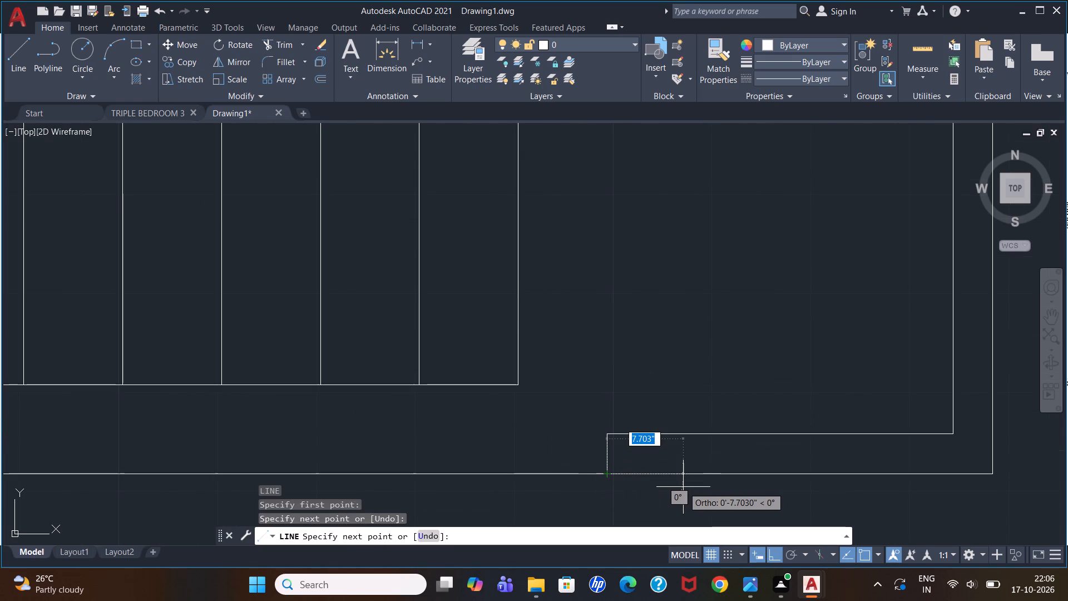
{"action": "key", "text": "Escape"}
{"action": "scroll", "coordinate": [625, 435], "scroll_direction": "down", "scroll_amount": 2}
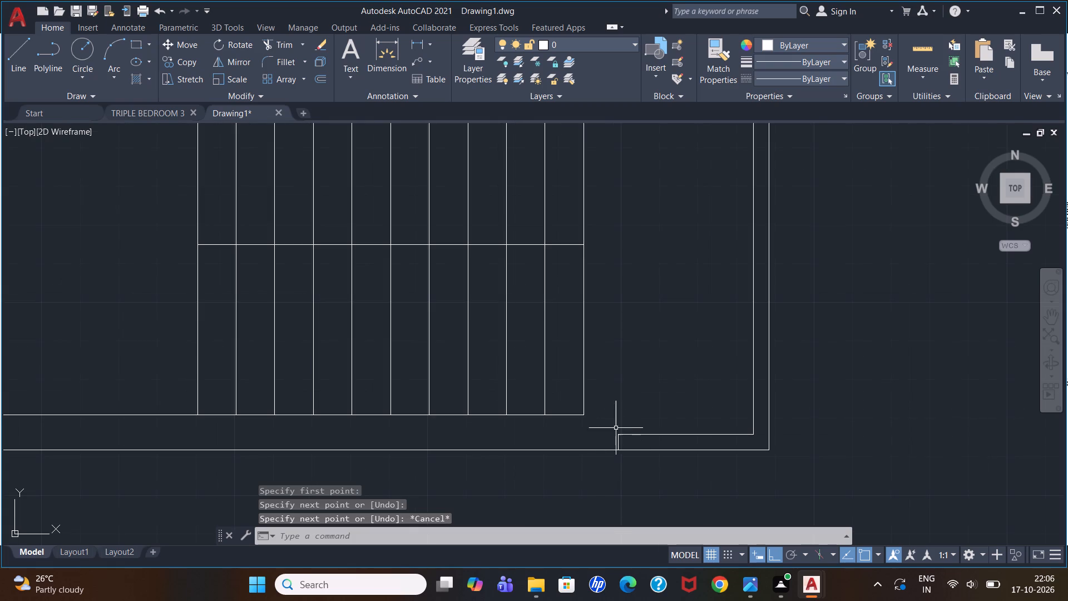
Trim away the three pairs of partition line stubs inside the thickness of the bottom outer wall.
{"action": "scroll", "coordinate": [617, 423], "scroll_direction": "down", "scroll_amount": 2}
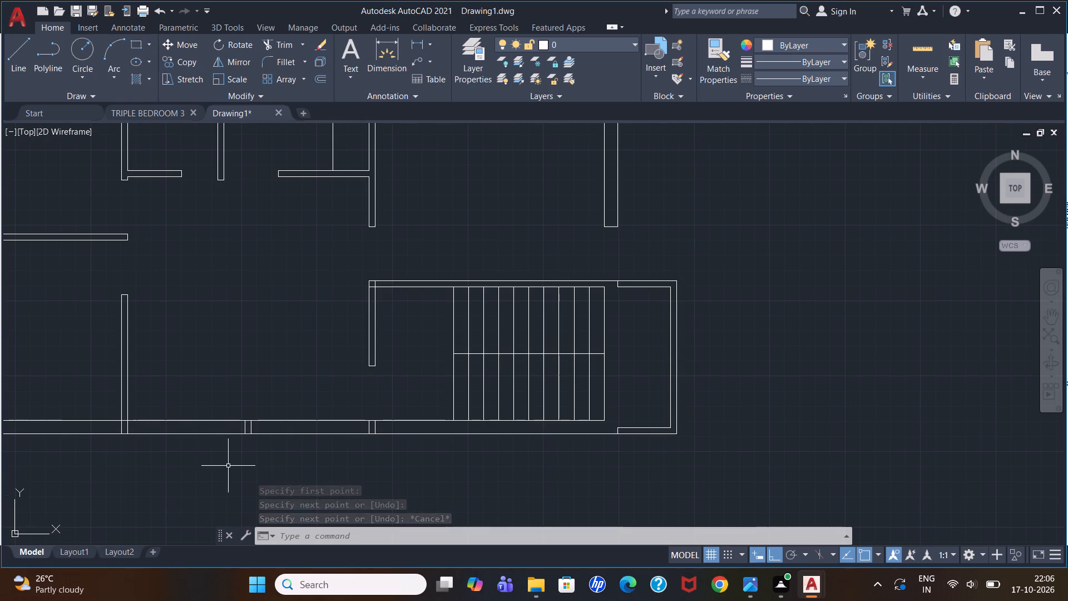
{"action": "type", "text": "tr"}
{"action": "key", "text": "Return"}
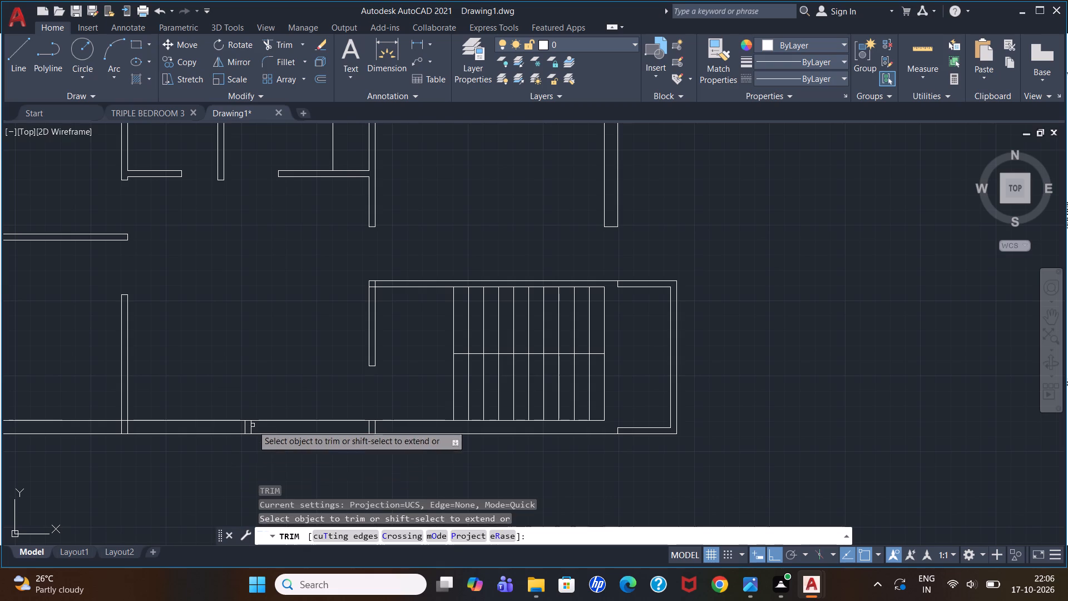
{"action": "left_click", "coordinate": [234, 424]}
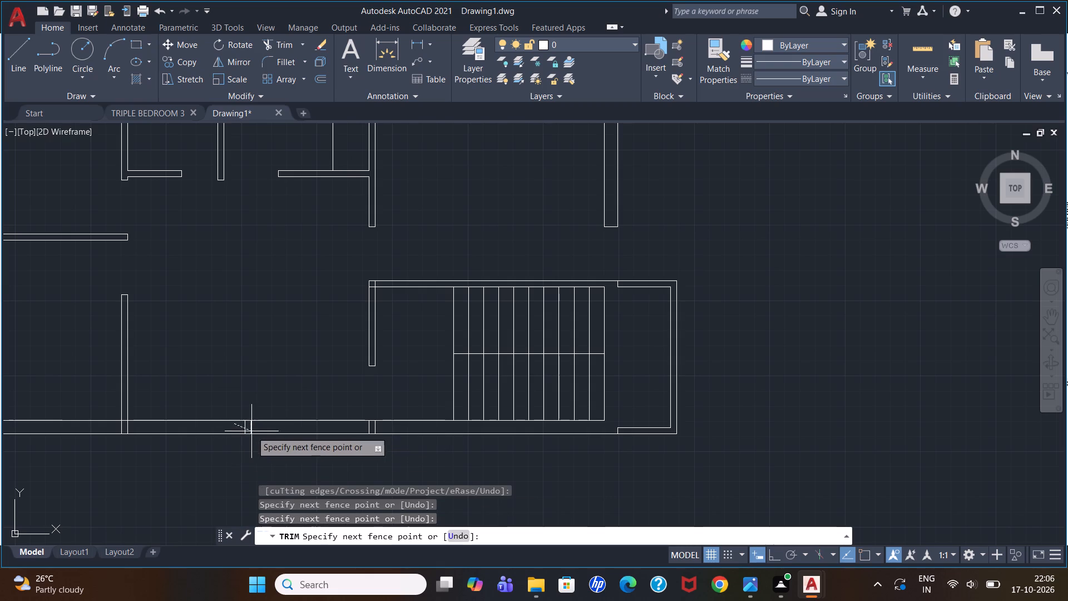
{"action": "left_click", "coordinate": [268, 426]}
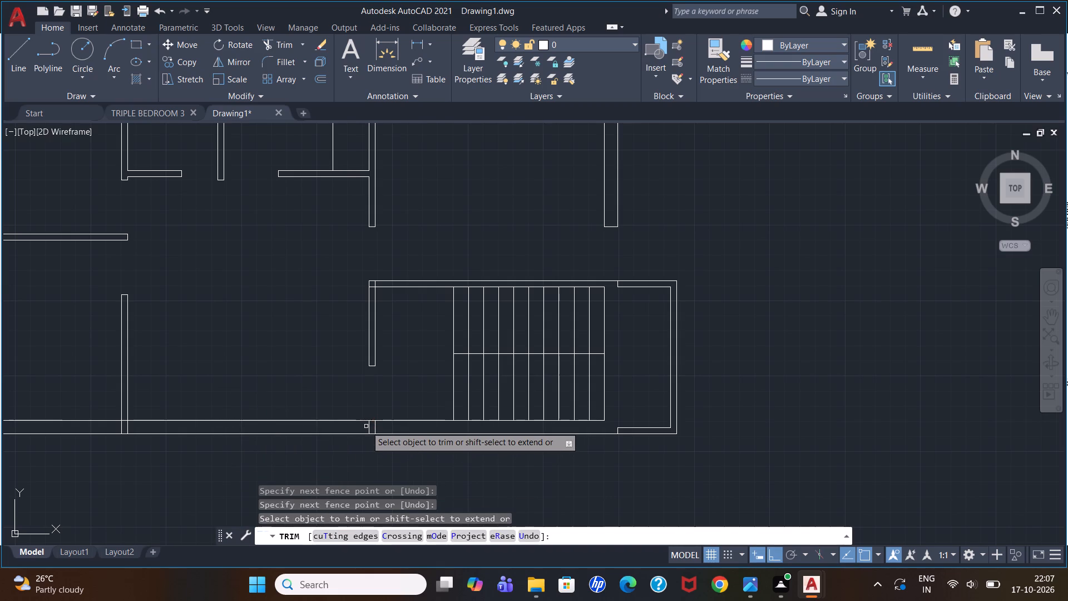
{"action": "left_click", "coordinate": [364, 427]}
{"action": "left_click", "coordinate": [383, 425]}
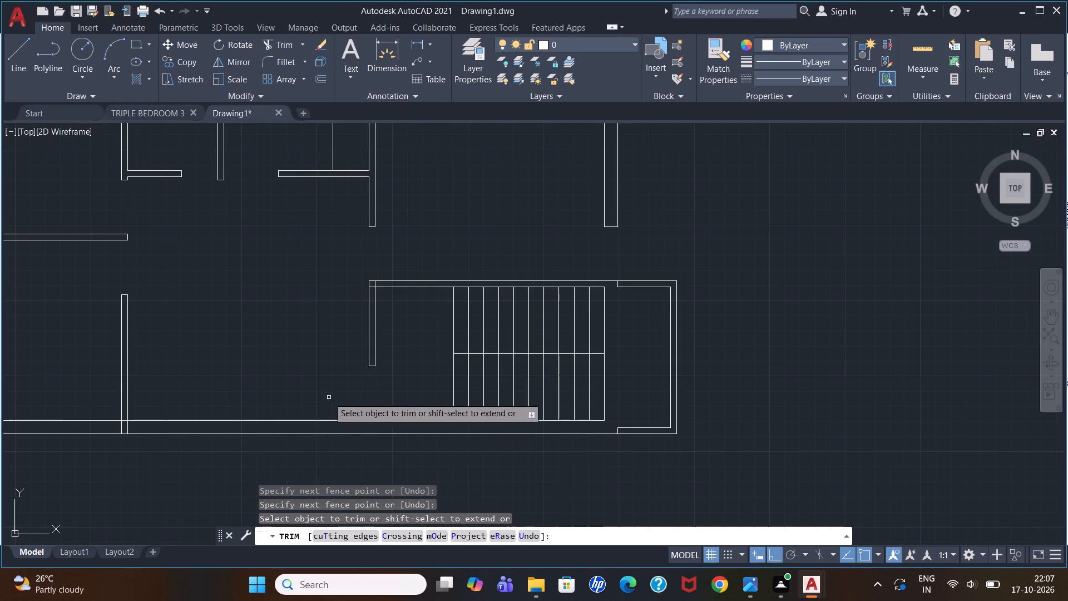
{"action": "scroll", "coordinate": [330, 396], "scroll_direction": "down", "scroll_amount": 2}
{"action": "scroll", "coordinate": [206, 400], "scroll_direction": "up", "scroll_amount": 4}
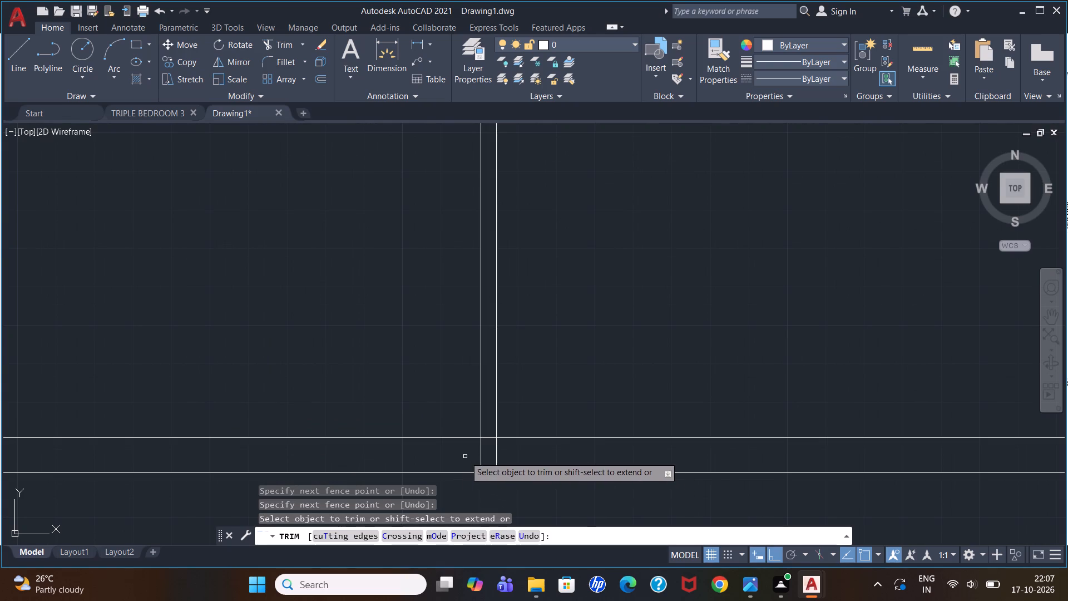
{"action": "left_click", "coordinate": [465, 456]}
{"action": "left_click", "coordinate": [512, 455]}
Trim the inner wall lines at the lower-left room's partition junctions and clear the overlaps at the plan's bottom-left corner.
{"action": "scroll", "coordinate": [459, 415], "scroll_direction": "down", "scroll_amount": 3}
{"action": "scroll", "coordinate": [468, 422], "scroll_direction": "up", "scroll_amount": 2}
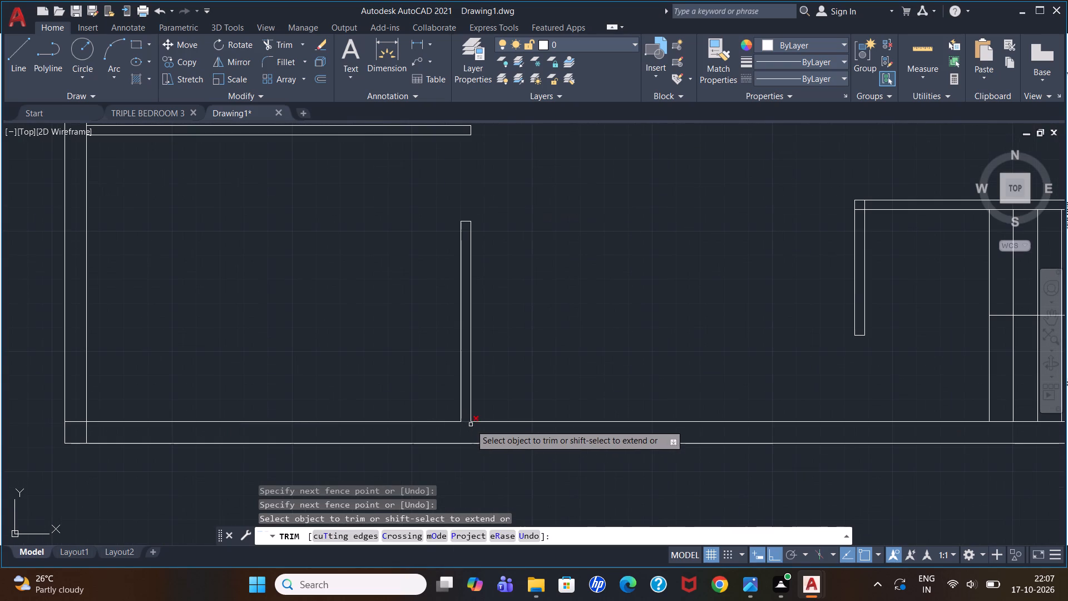
{"action": "left_click", "coordinate": [467, 421]}
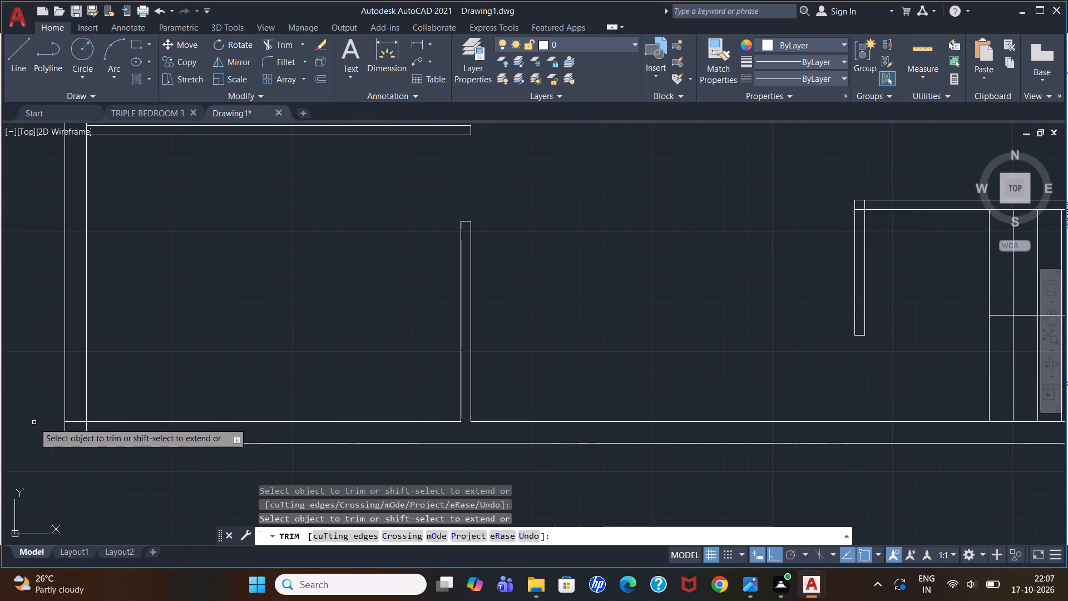
{"action": "left_click", "coordinate": [76, 412]}
{"action": "left_click", "coordinate": [76, 433]}
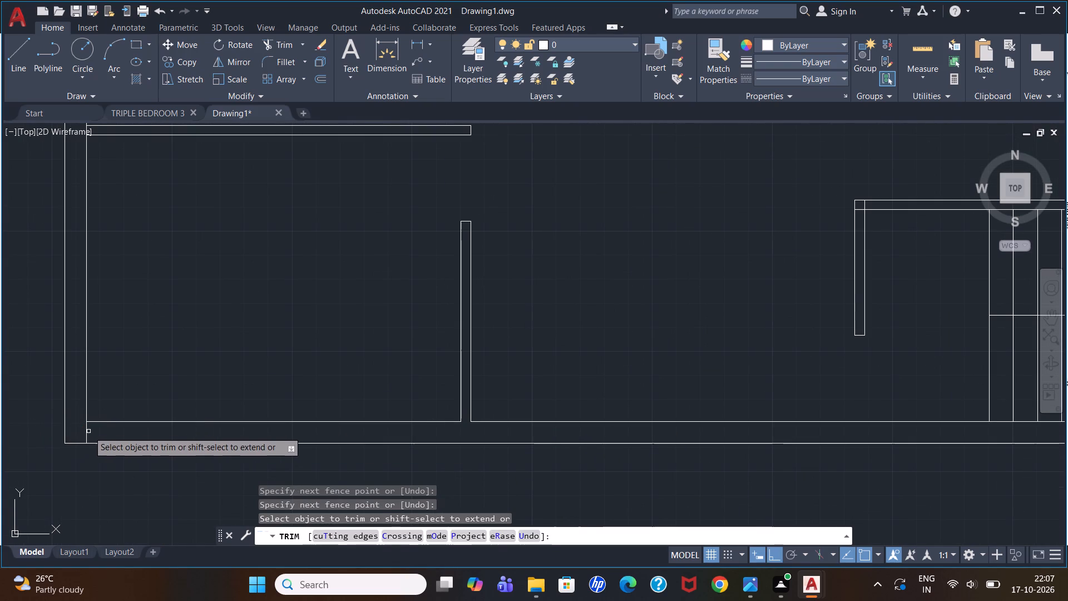
{"action": "left_click", "coordinate": [87, 431]}
{"action": "scroll", "coordinate": [141, 373], "scroll_direction": "down", "scroll_amount": 4}
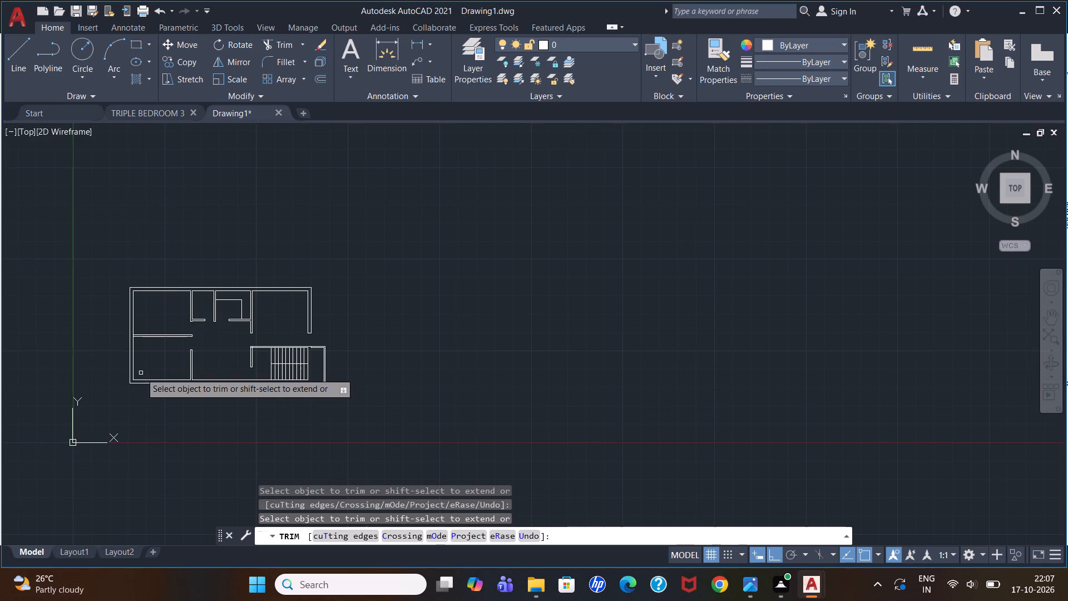
{"action": "scroll", "coordinate": [141, 334], "scroll_direction": "up", "scroll_amount": 6}
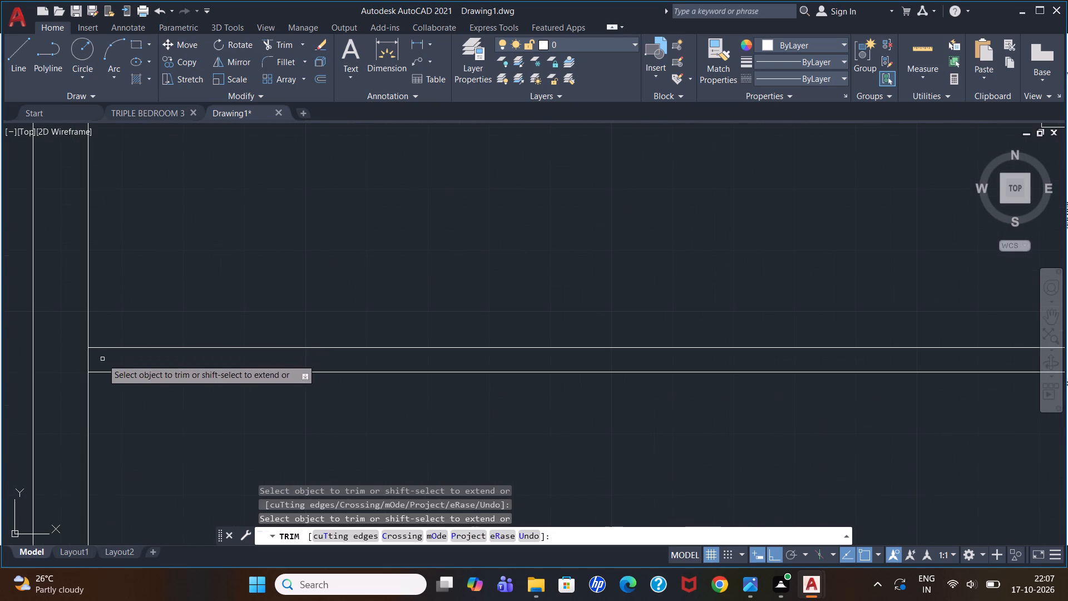
{"action": "left_click", "coordinate": [88, 359]}
Trim the overlapping inner lines at the upper-left corner of the staircase partition.
{"action": "scroll", "coordinate": [195, 305], "scroll_direction": "down", "scroll_amount": 4}
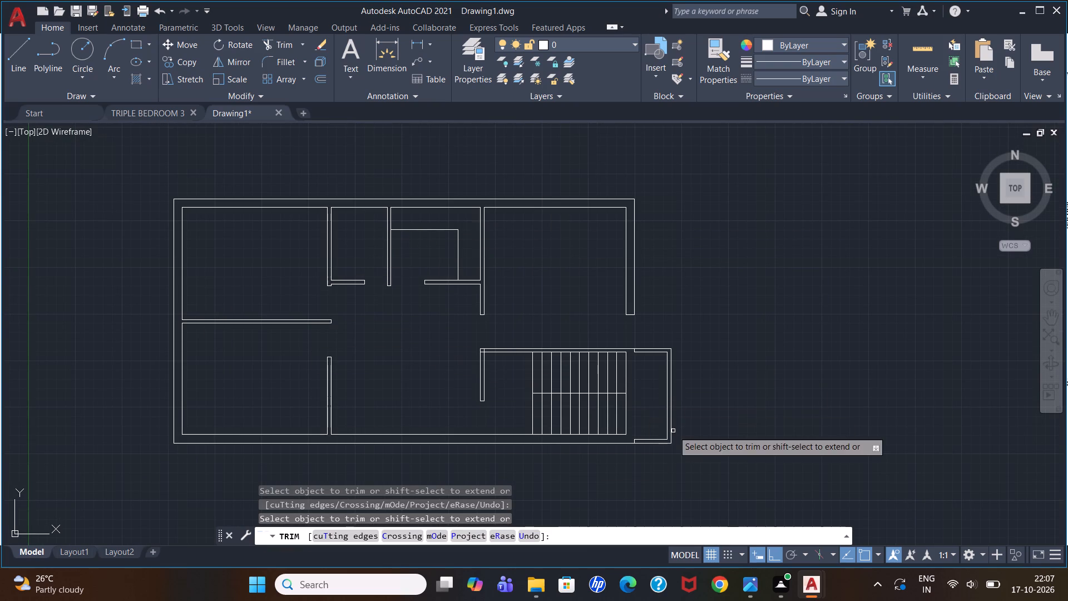
{"action": "scroll", "coordinate": [490, 385], "scroll_direction": "up", "scroll_amount": 3}
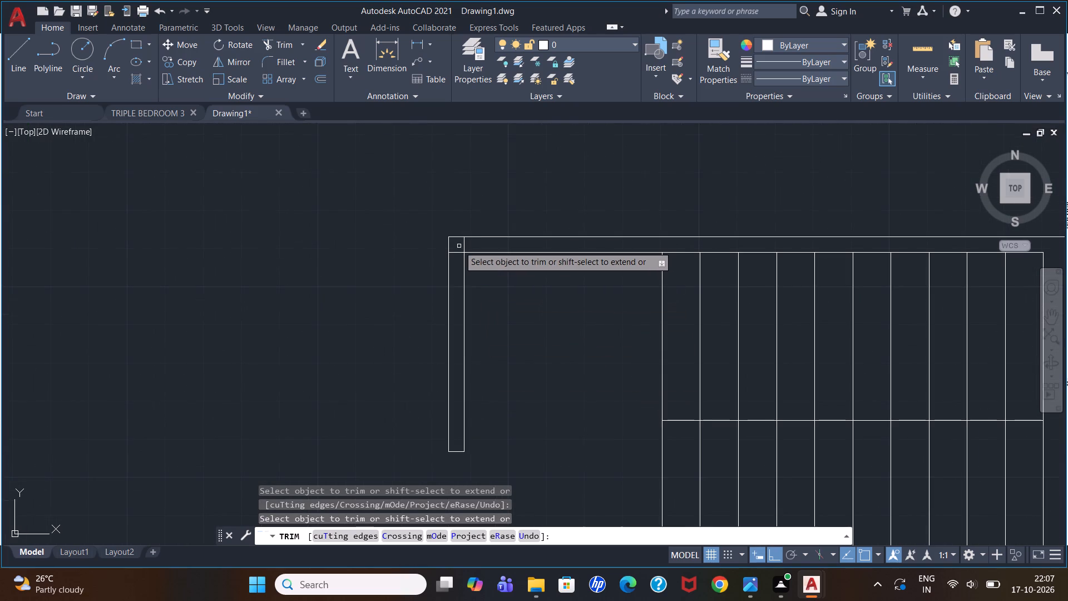
{"action": "left_click", "coordinate": [463, 246]}
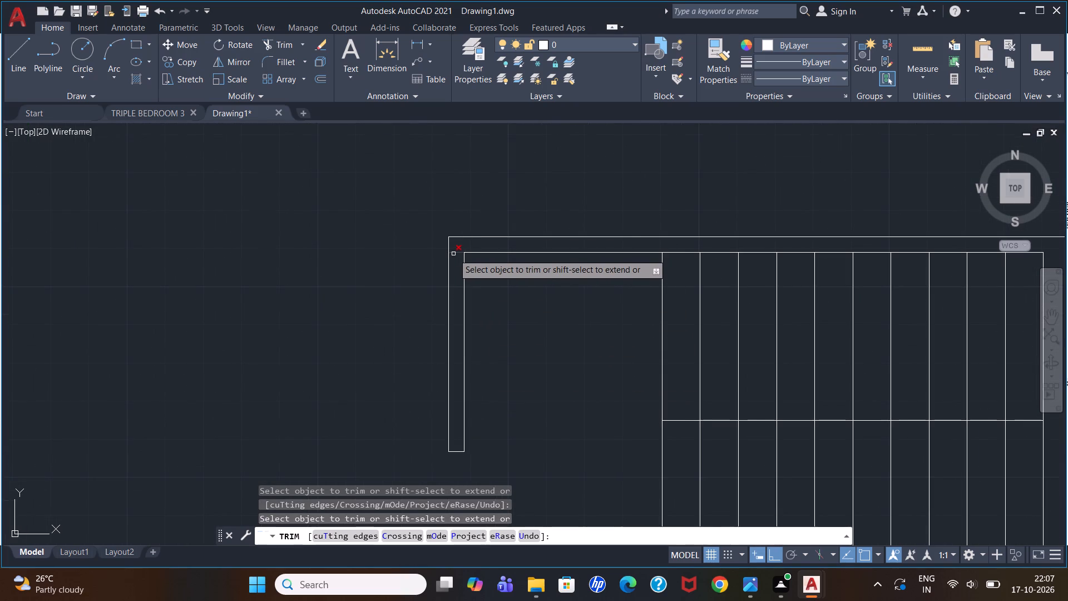
{"action": "left_click", "coordinate": [454, 253]}
{"action": "scroll", "coordinate": [735, 335], "scroll_direction": "down", "scroll_amount": 2}
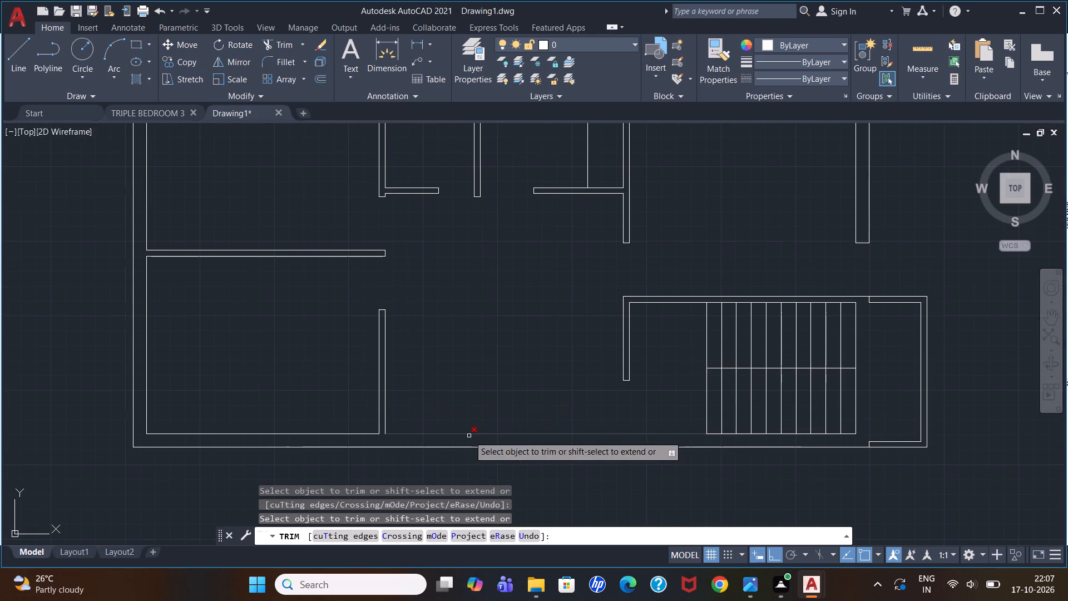
{"action": "scroll", "coordinate": [495, 337], "scroll_direction": "down", "scroll_amount": 2}
{"action": "scroll", "coordinate": [476, 258], "scroll_direction": "up", "scroll_amount": 1}
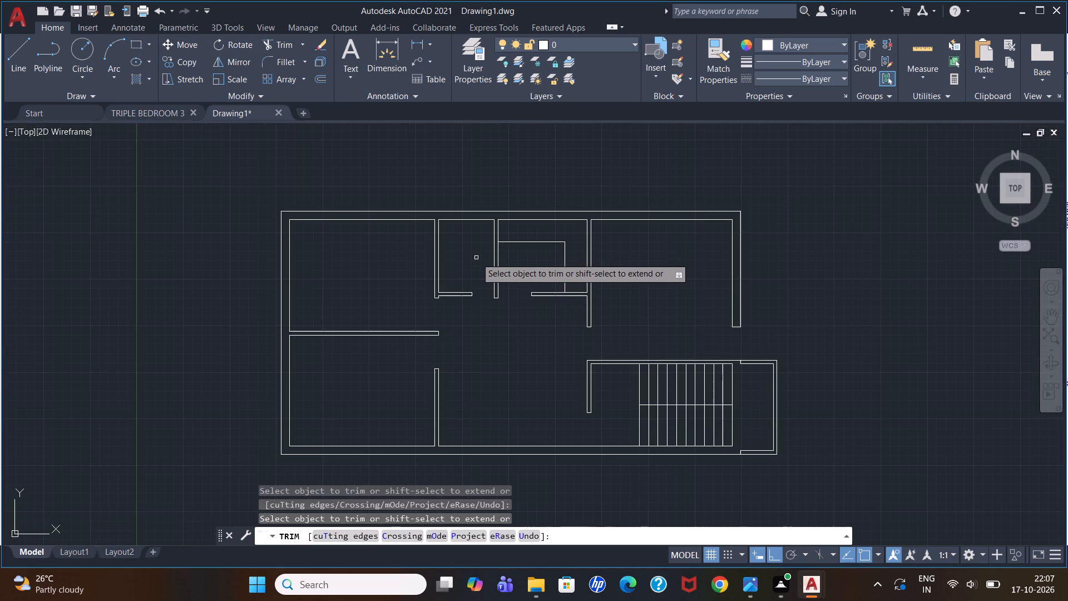
{"action": "key", "text": "Escape"}
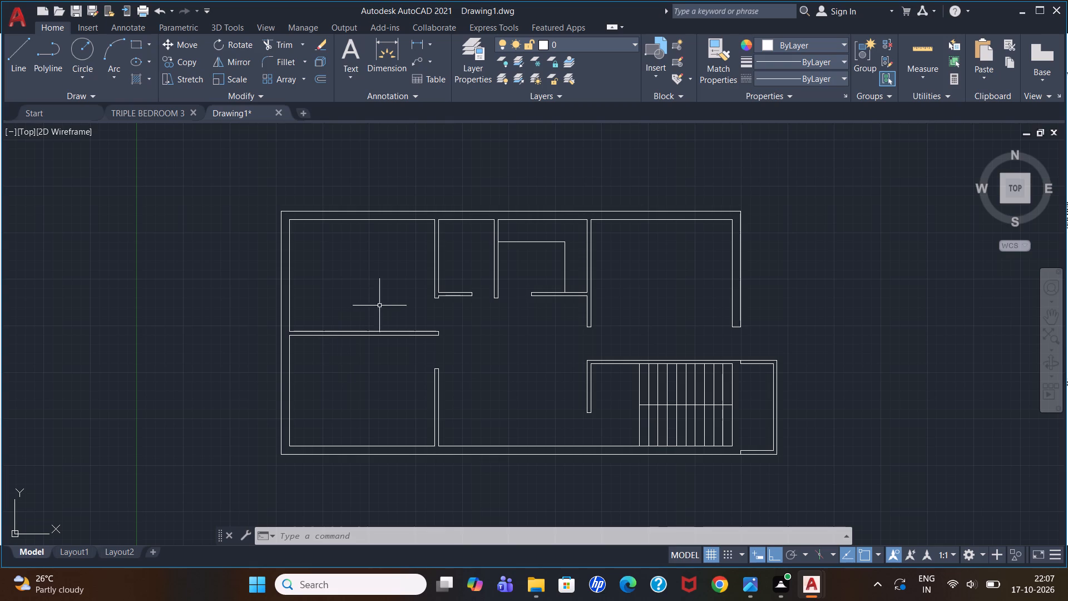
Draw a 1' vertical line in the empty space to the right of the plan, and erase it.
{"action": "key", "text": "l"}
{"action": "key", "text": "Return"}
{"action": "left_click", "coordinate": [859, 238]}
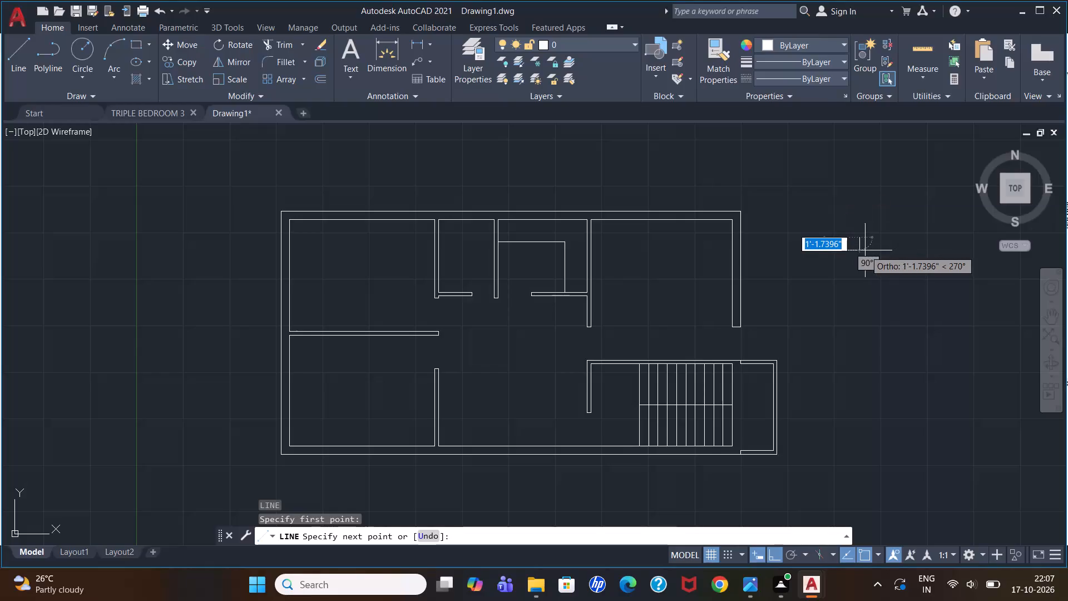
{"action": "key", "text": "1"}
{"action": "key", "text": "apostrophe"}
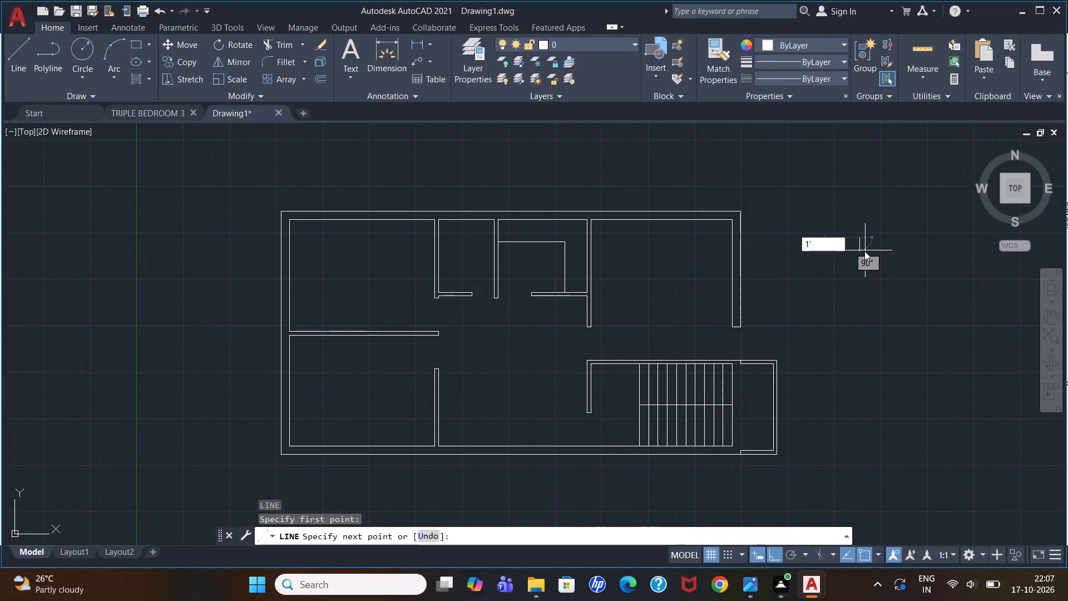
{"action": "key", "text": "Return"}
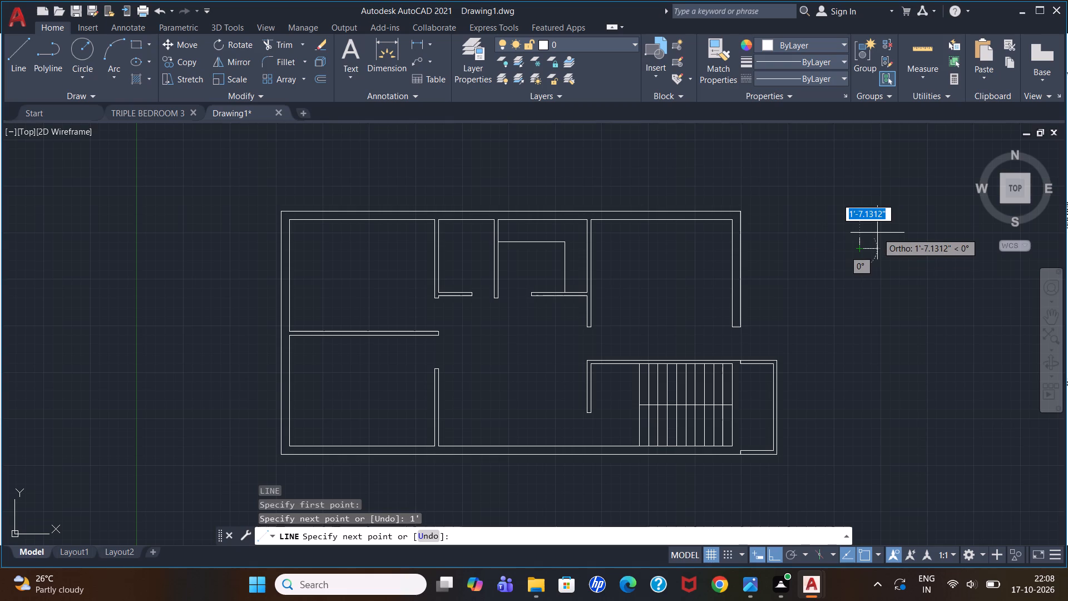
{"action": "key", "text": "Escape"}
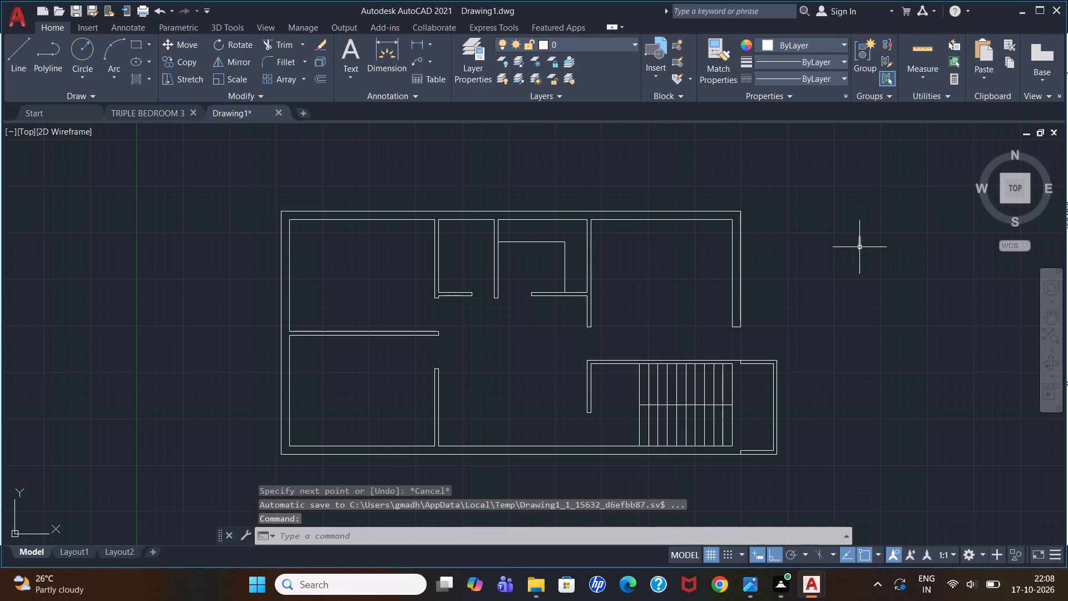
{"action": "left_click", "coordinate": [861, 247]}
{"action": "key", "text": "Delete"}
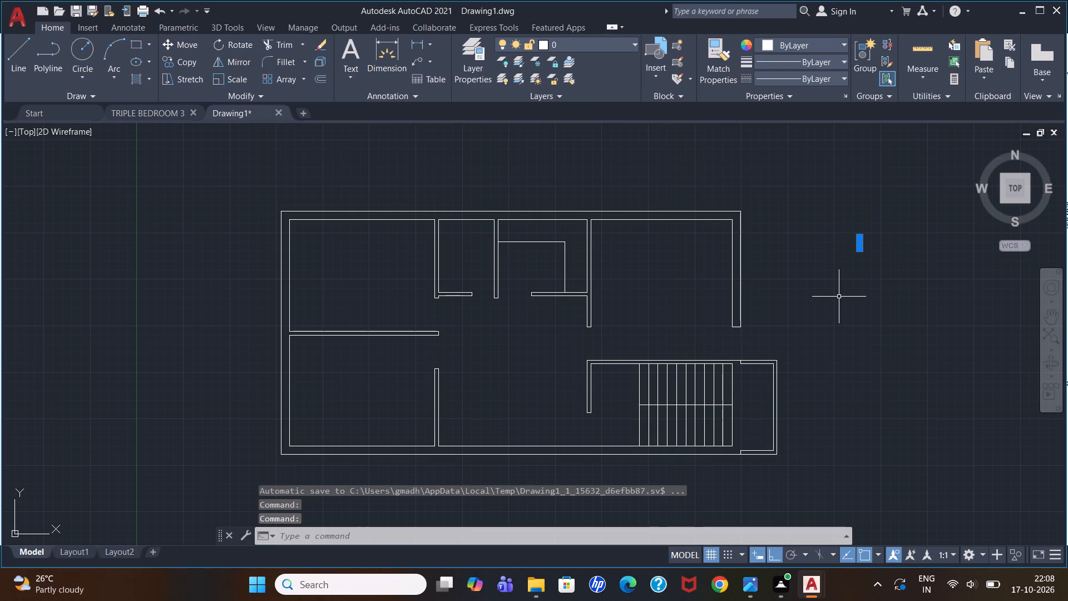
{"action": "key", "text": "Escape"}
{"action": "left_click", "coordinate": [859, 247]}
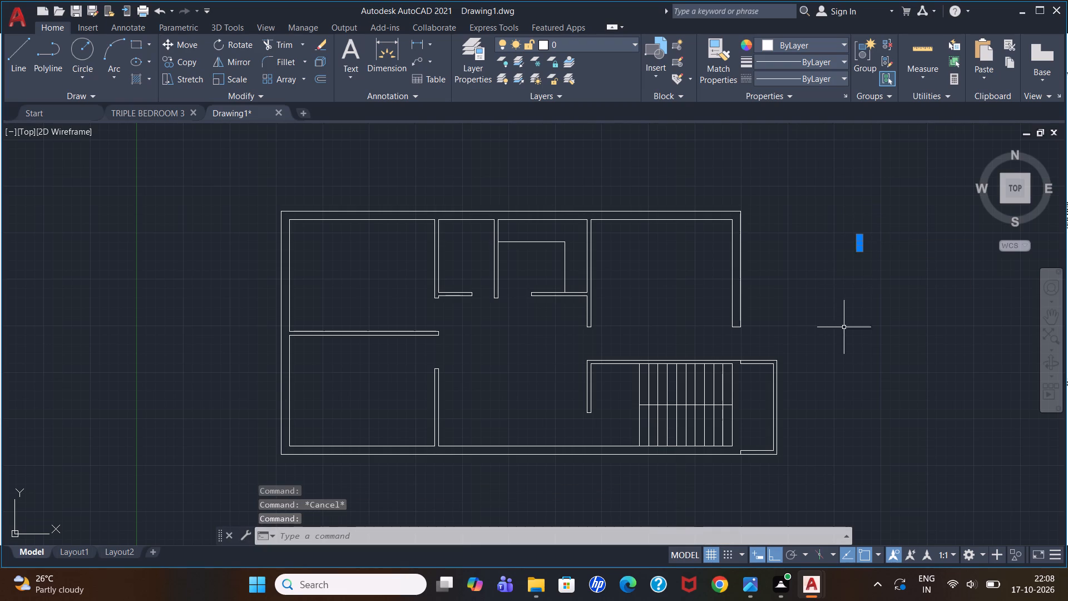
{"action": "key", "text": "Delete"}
Draw a 10" by 10" square column outline with the Line tool in the empty space to the right of the plan.
{"action": "key", "text": "l"}
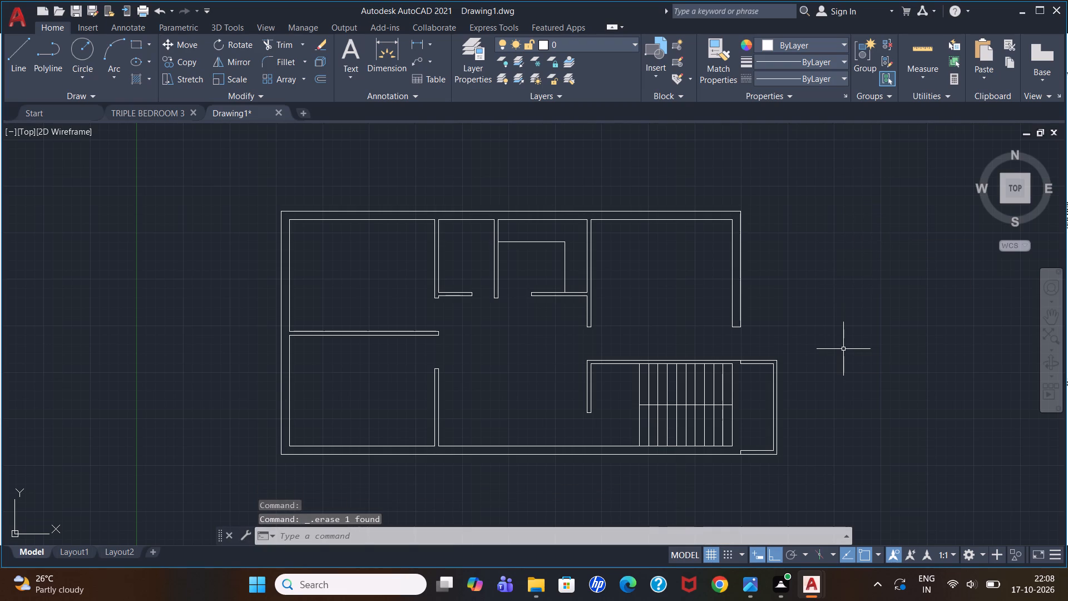
{"action": "key", "text": "Return"}
{"action": "left_click", "coordinate": [848, 312]}
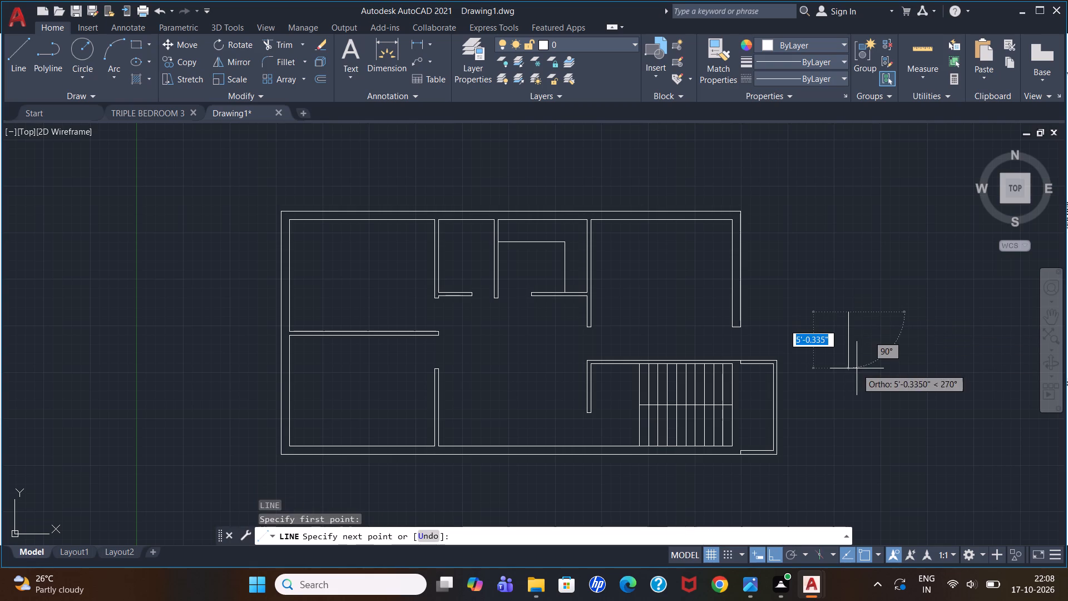
{"action": "type", "text": "10\""}
{"action": "key", "text": "Return"}
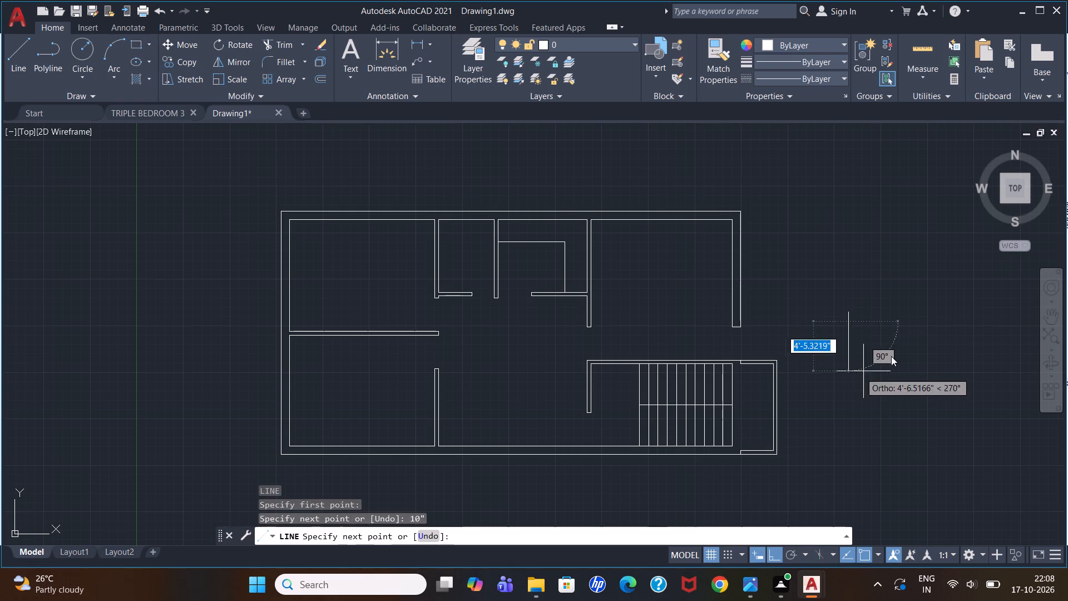
{"action": "type", "text": "10'"}
{"action": "key", "text": "Return"}
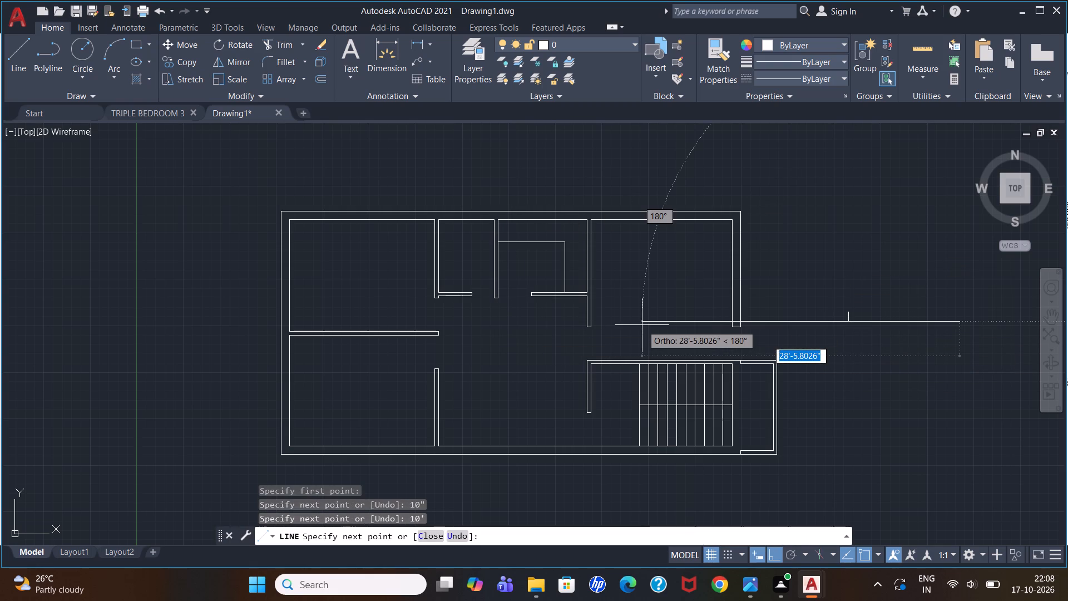
{"action": "key", "text": "ctrl+z"}
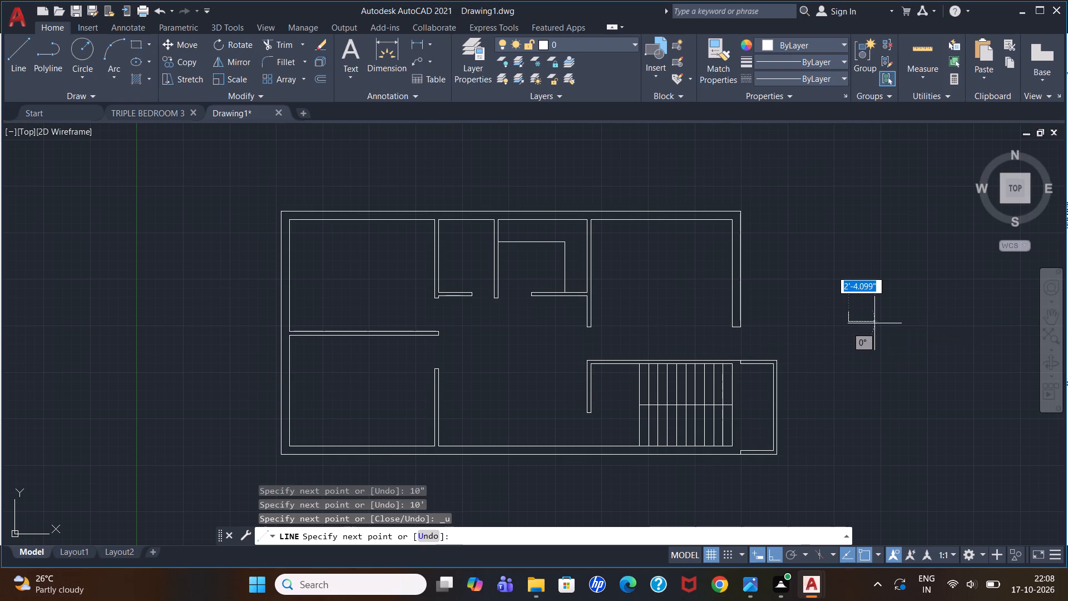
{"action": "type", "text": "10"}
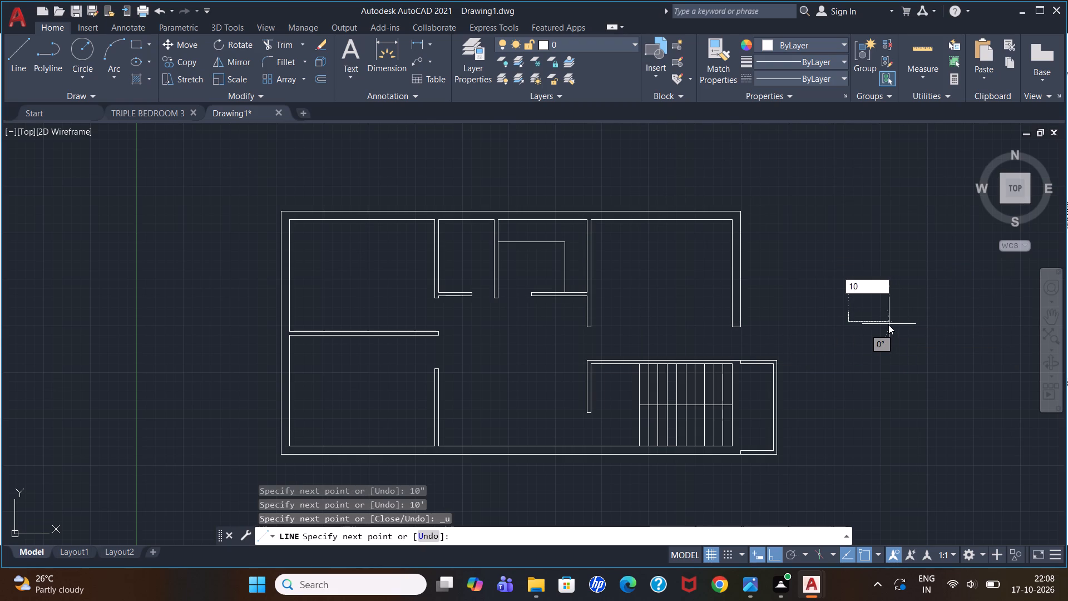
{"action": "key", "text": "shift+quotedbl"}
{"action": "key", "text": "Return"}
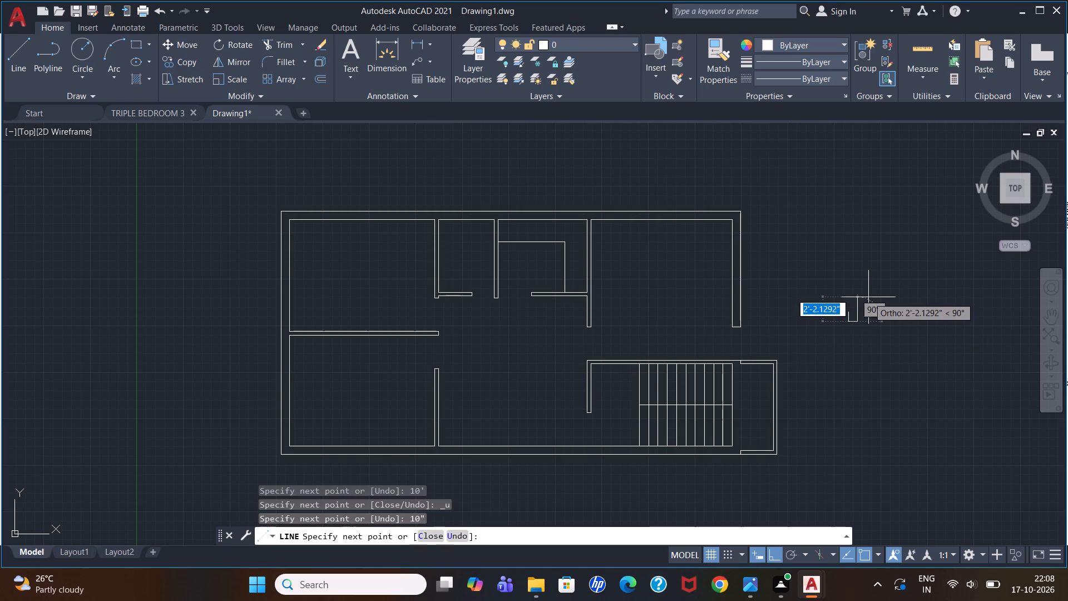
{"action": "type", "text": "10"}
{"action": "key", "text": "shift+quotedbl"}
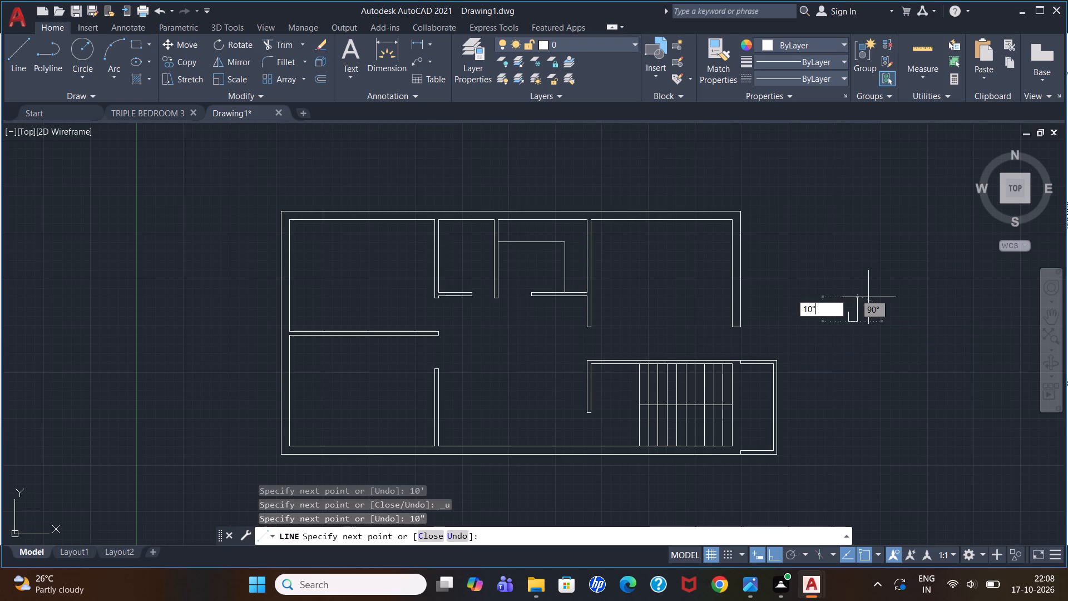
{"action": "key", "text": "Return"}
{"action": "type", "text": "10"}
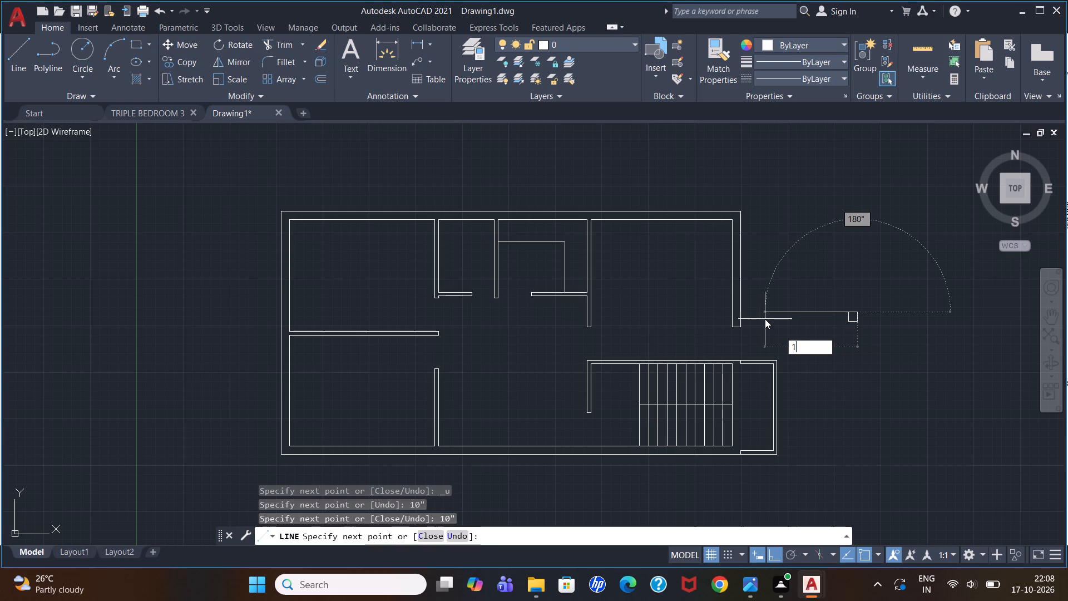
{"action": "key", "text": "shift+quotedbl"}
{"action": "key", "text": "Return"}
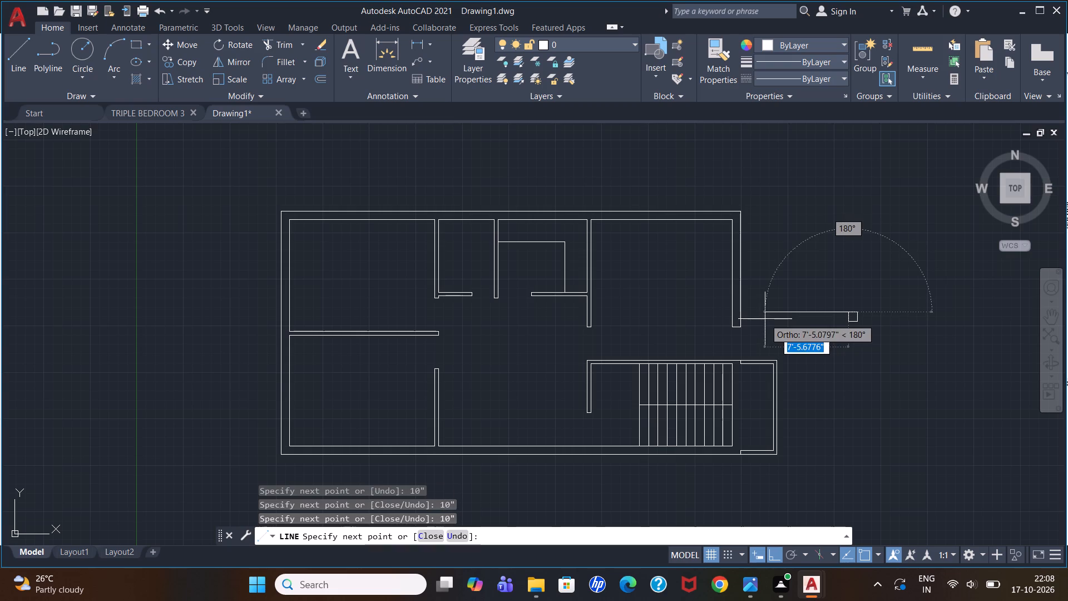
{"action": "key", "text": "Escape"}
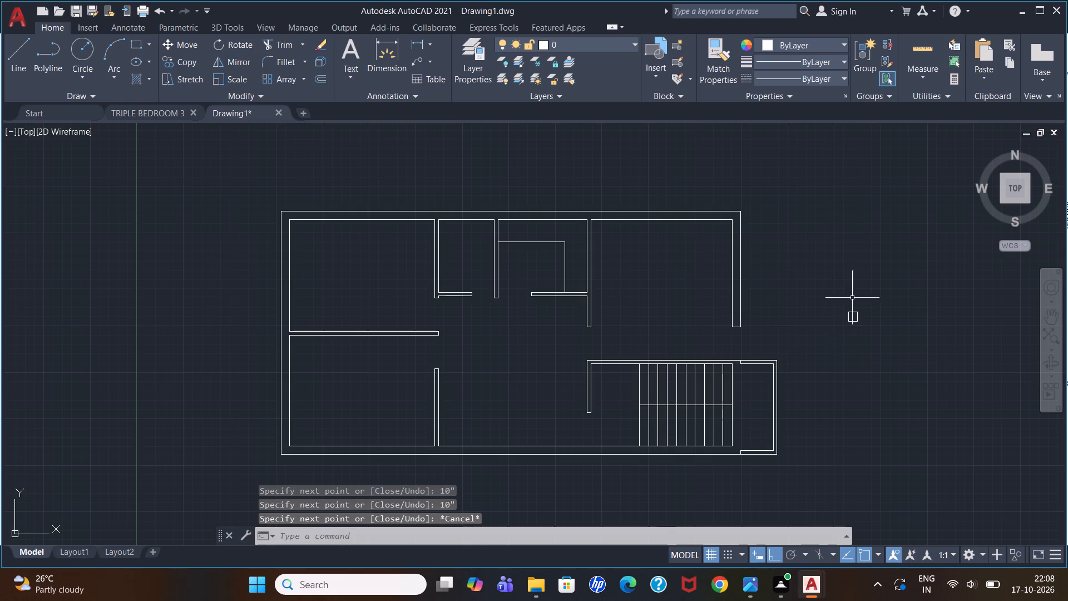
Fill the small square beside the plan with a SOLID hatch in black (0,0,0).
{"action": "scroll", "coordinate": [849, 292], "scroll_direction": "up", "scroll_amount": 2}
{"action": "left_click", "coordinate": [829, 327]}
{"action": "left_click", "coordinate": [902, 396]}
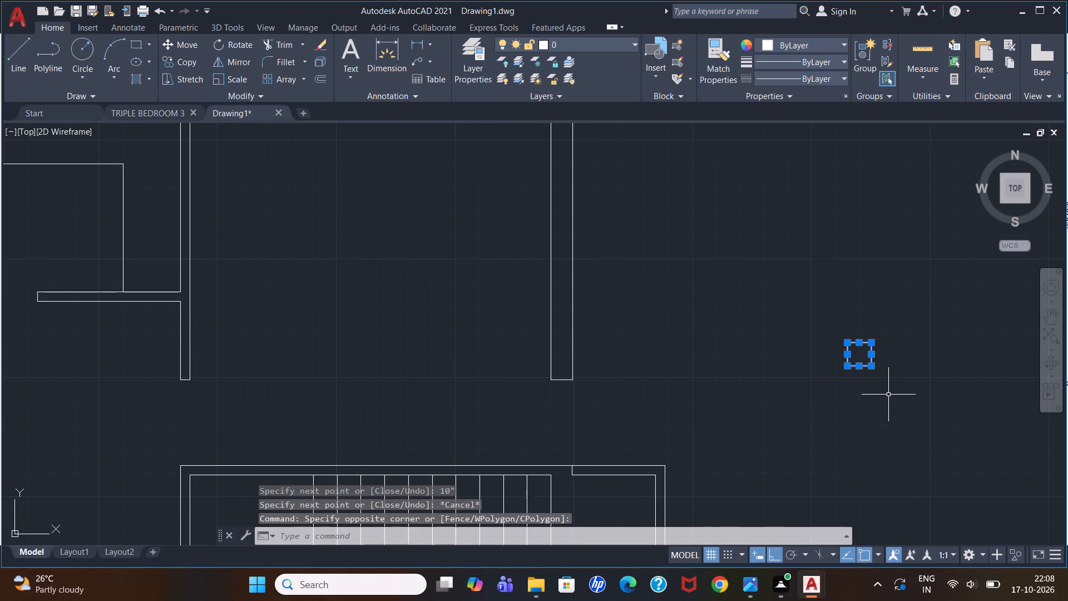
{"action": "key", "text": "Escape"}
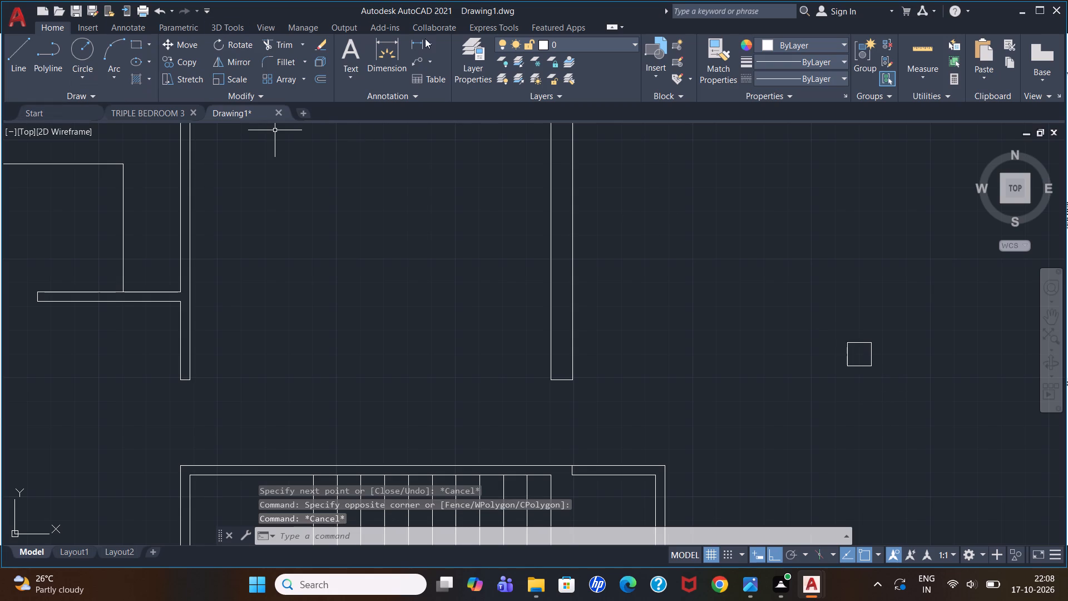
{"action": "type", "text": "hat"}
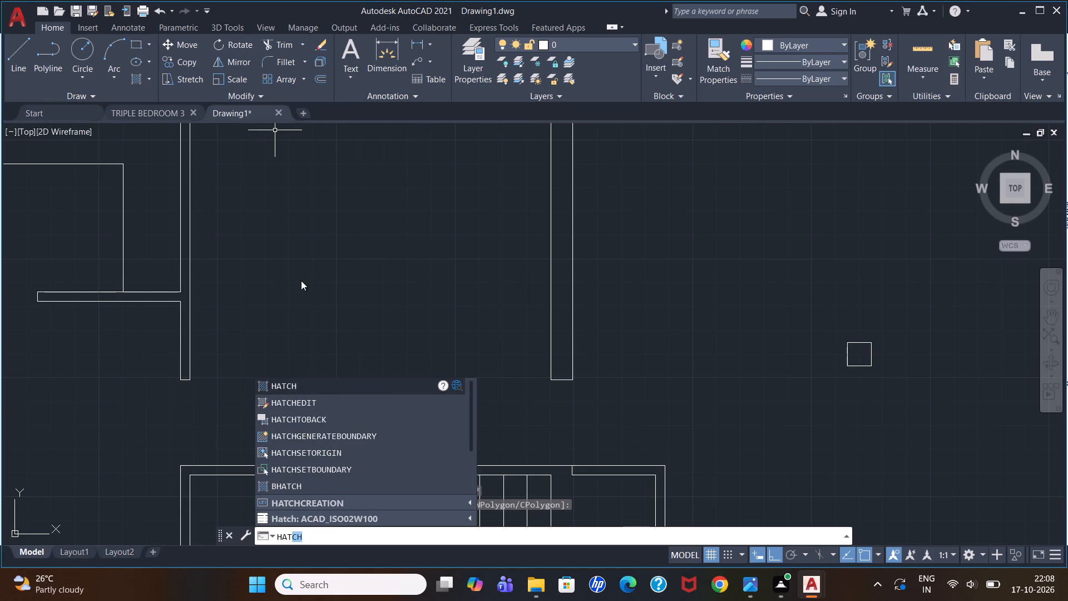
{"action": "key", "text": "Return"}
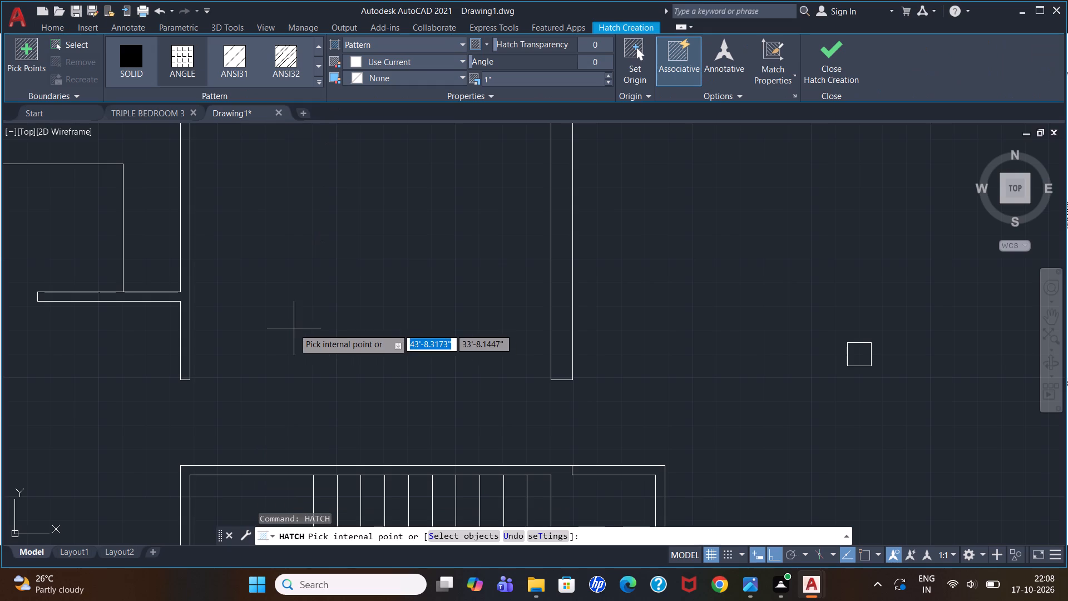
{"action": "left_click", "coordinate": [133, 52]}
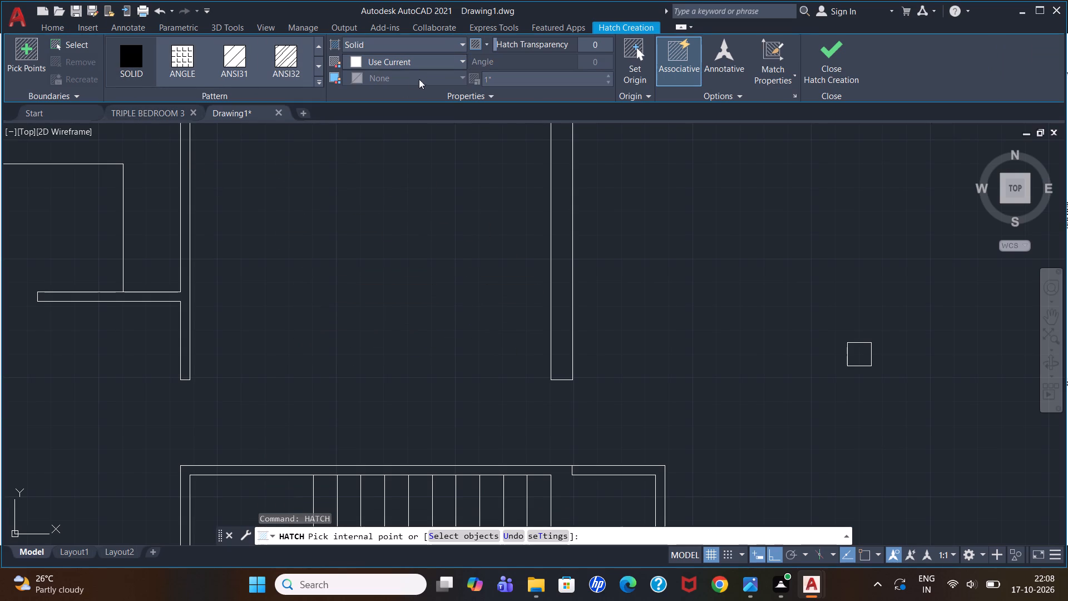
{"action": "left_click", "coordinate": [398, 60]}
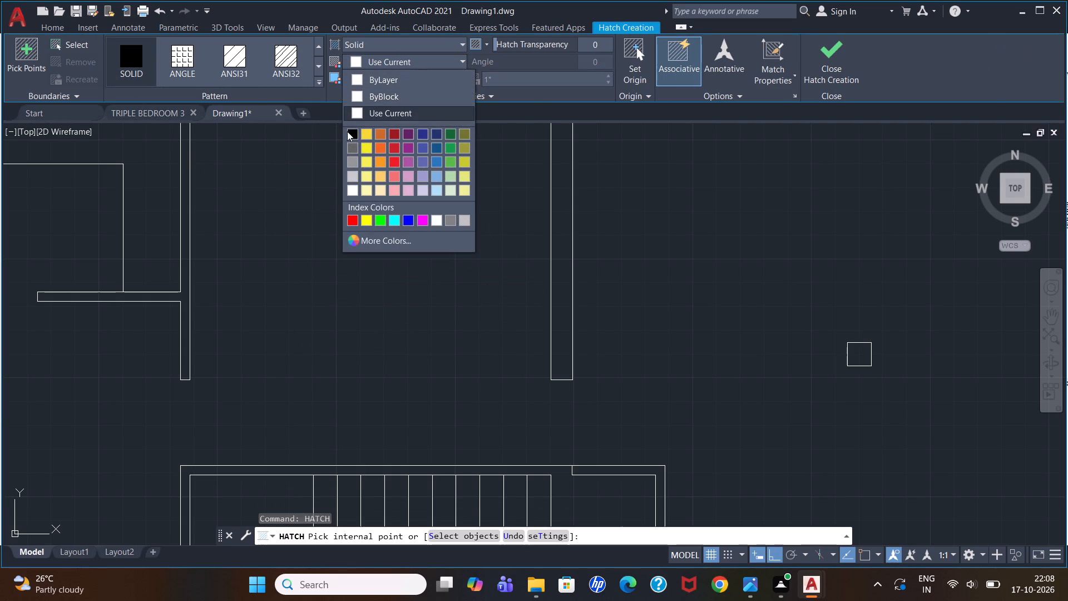
{"action": "left_click", "coordinate": [351, 133]}
{"action": "left_click", "coordinate": [863, 357]}
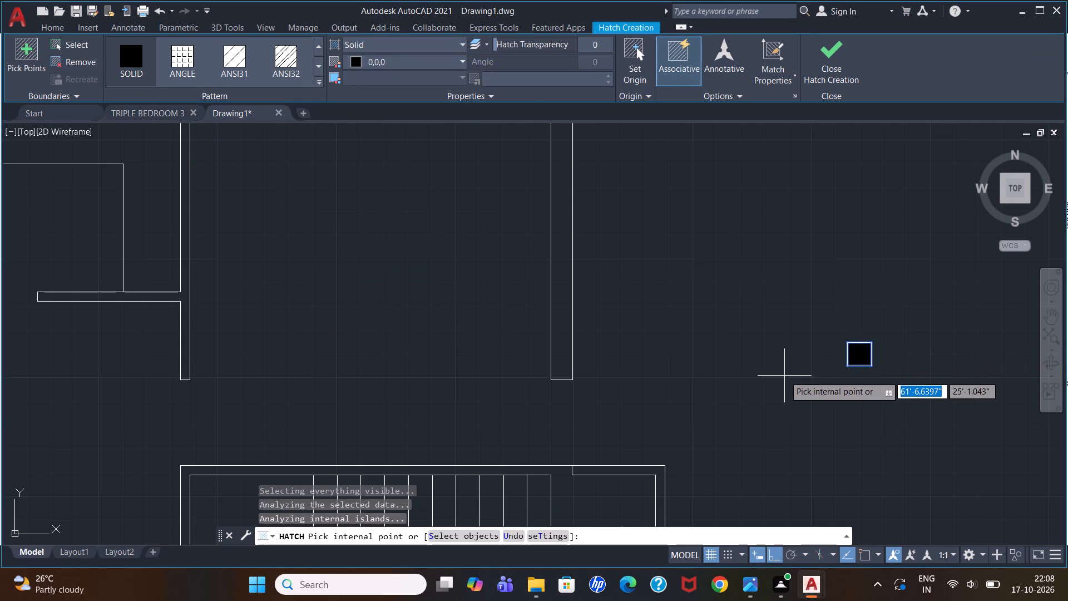
{"action": "key", "text": "Escape"}
Copy the filled square with its outline to a spot about 4'-4" directly below the original.
{"action": "left_click_drag", "start_coordinate": [778, 296], "coordinate": [788, 304]}
{"action": "left_click", "coordinate": [958, 409]}
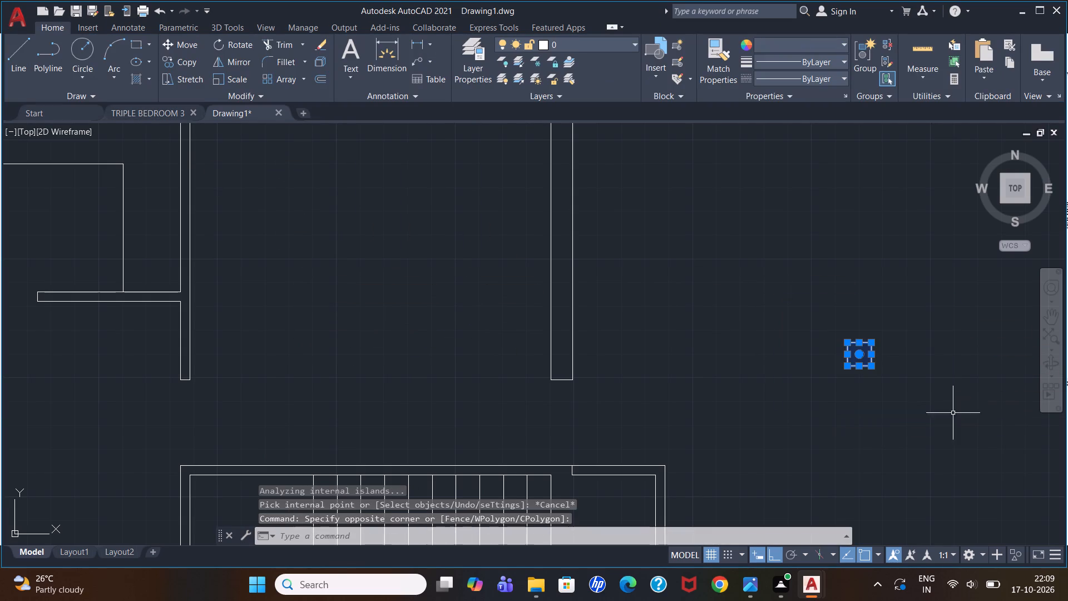
{"action": "type", "text": "co"}
{"action": "key", "text": "Return"}
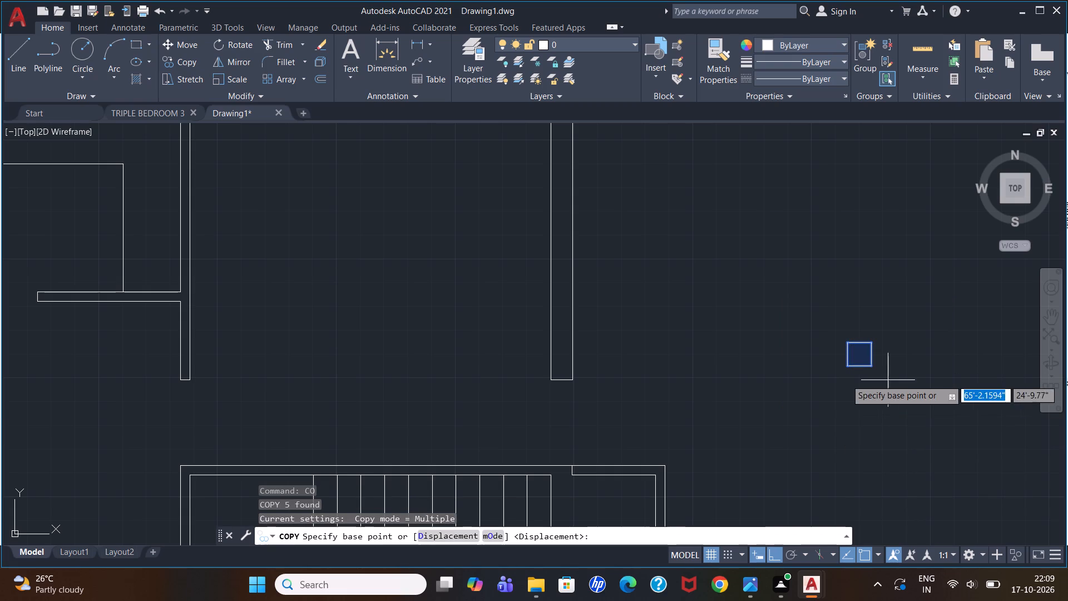
{"action": "left_click", "coordinate": [848, 368]}
{"action": "scroll", "coordinate": [642, 319], "scroll_direction": "down", "scroll_amount": 2}
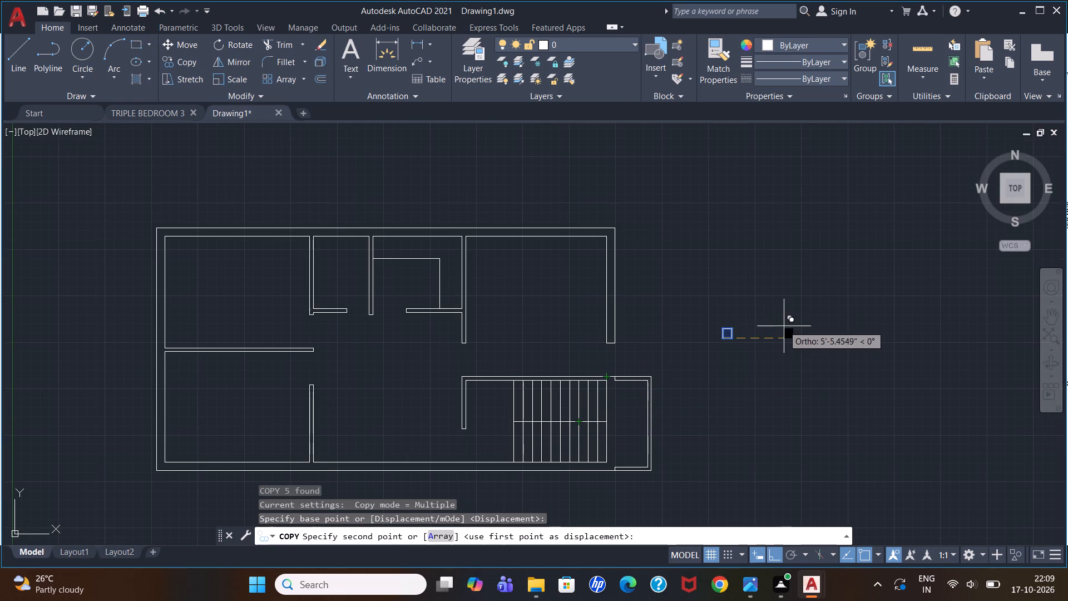
{"action": "scroll", "coordinate": [745, 388], "scroll_direction": "up", "scroll_amount": 3}
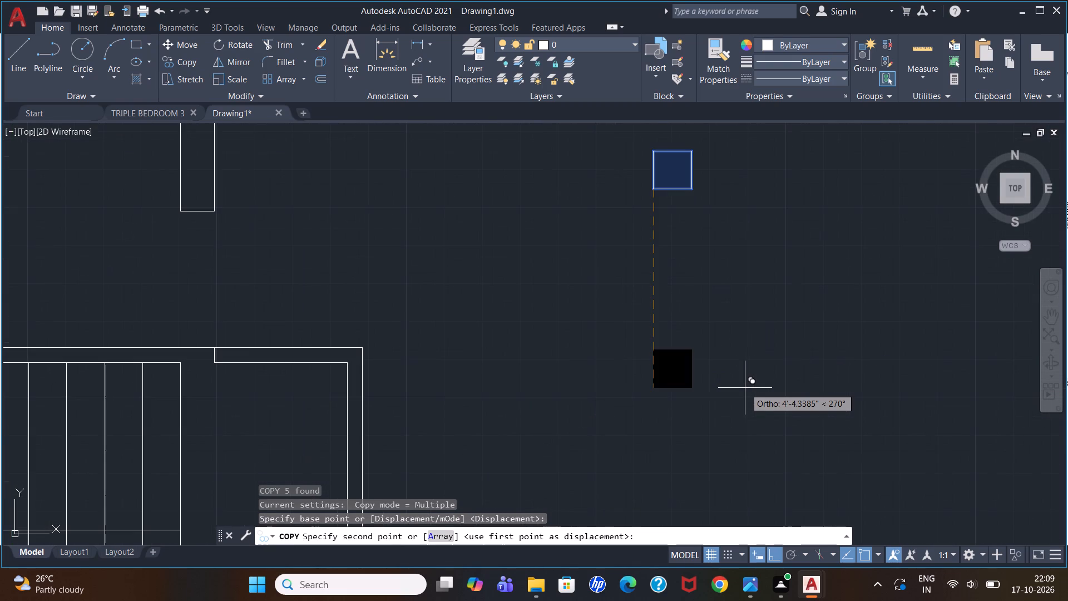
{"action": "left_click", "coordinate": [745, 388]}
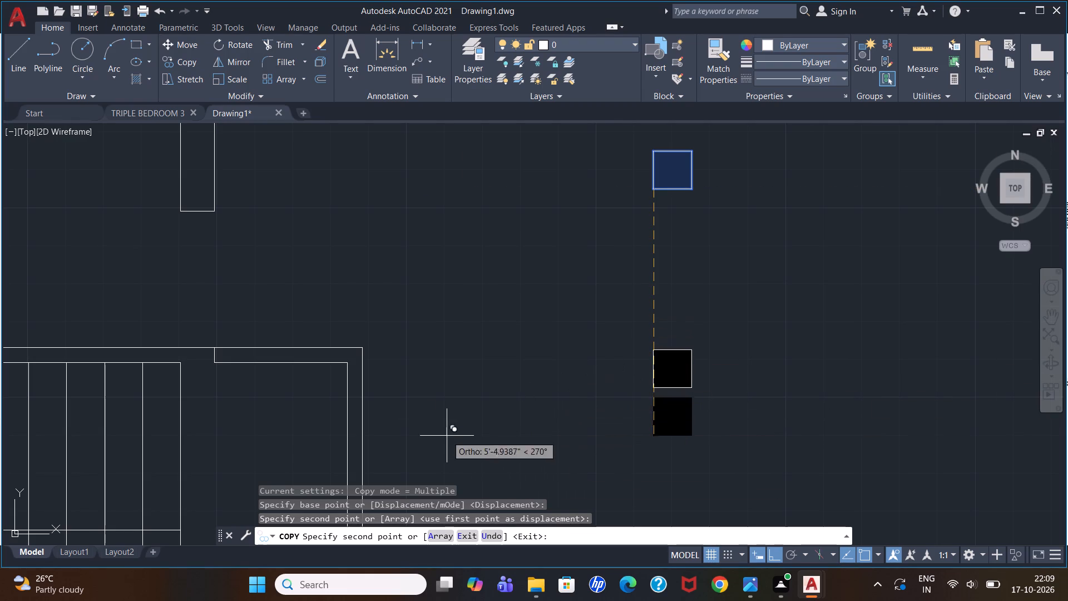
Turn off Ortho mode and try to place another copy of the square at the wall junction above the staircase.
{"action": "left_click", "coordinate": [778, 559]}
{"action": "scroll", "coordinate": [196, 376], "scroll_direction": "up", "scroll_amount": 2}
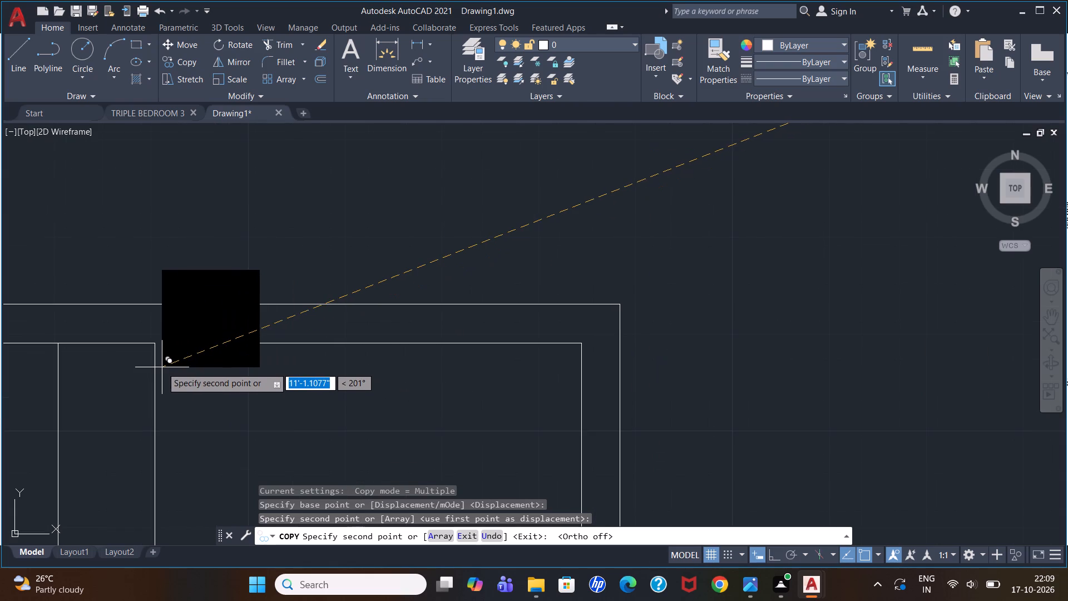
{"action": "scroll", "coordinate": [162, 367], "scroll_direction": "up", "scroll_amount": 3}
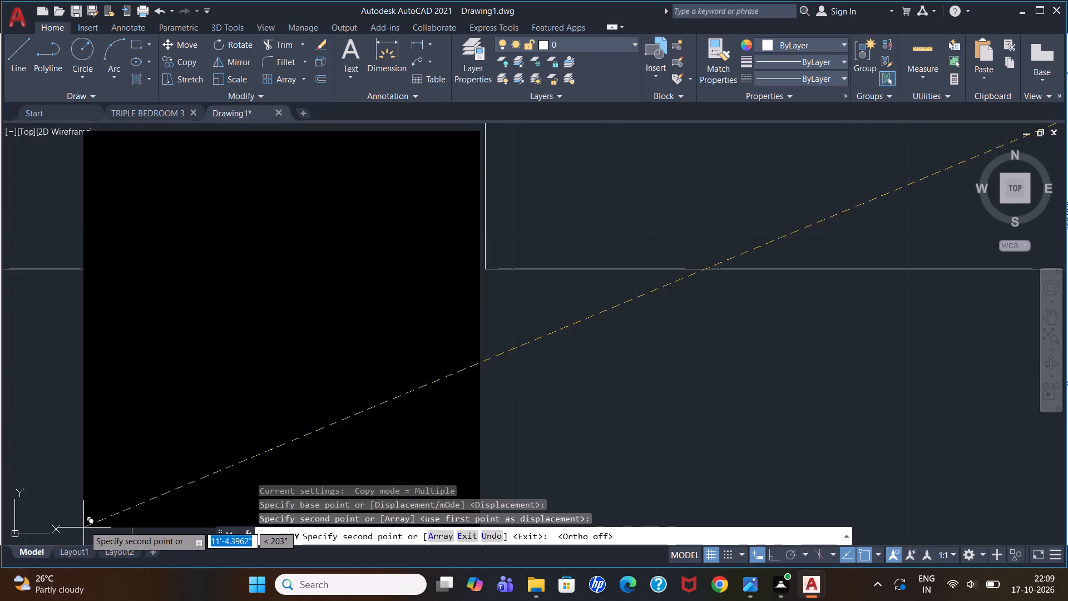
{"action": "scroll", "coordinate": [84, 525], "scroll_direction": "down", "scroll_amount": 1}
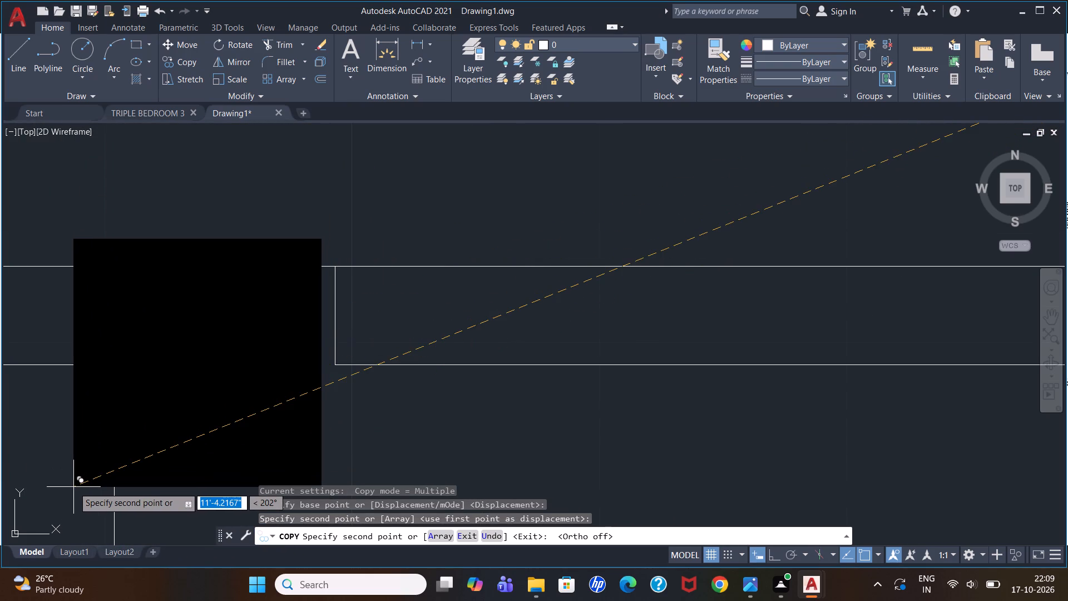
{"action": "key", "text": "Escape"}
Copy the lower filled square by its top-right corner to where the short wall jog meets the outer wall line above the staircase.
{"action": "scroll", "coordinate": [280, 321], "scroll_direction": "down", "scroll_amount": 4}
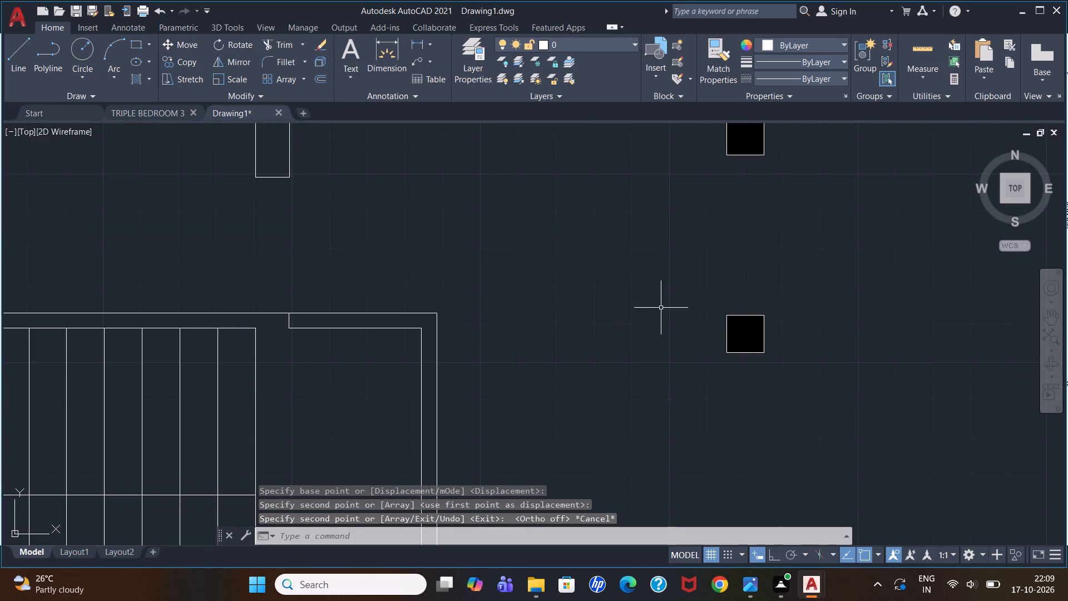
{"action": "left_click", "coordinate": [688, 285]}
{"action": "left_click", "coordinate": [829, 383]}
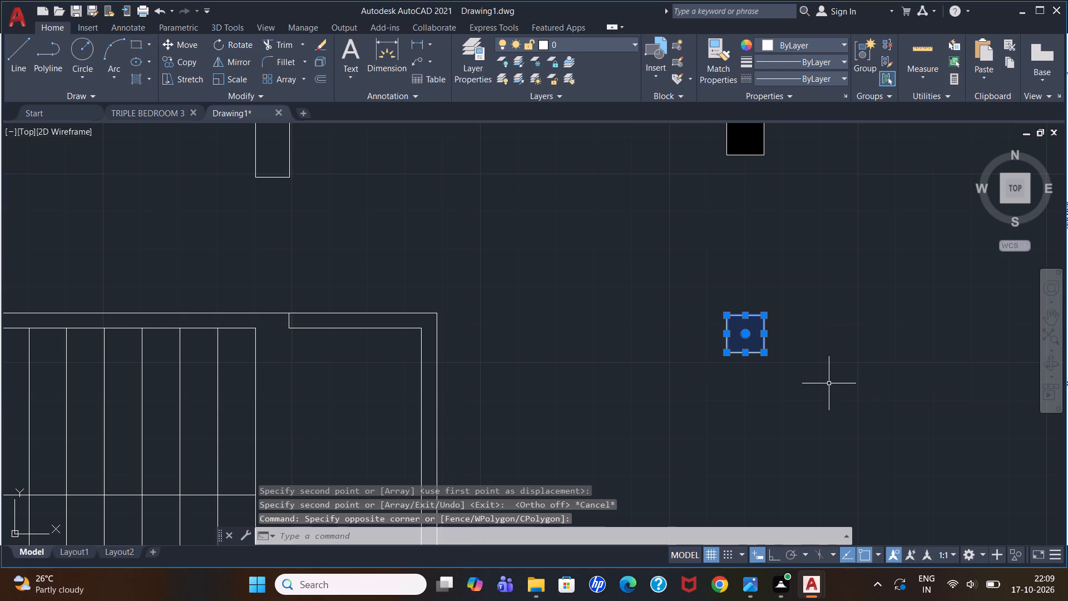
{"action": "type", "text": "co"}
{"action": "key", "text": "Return"}
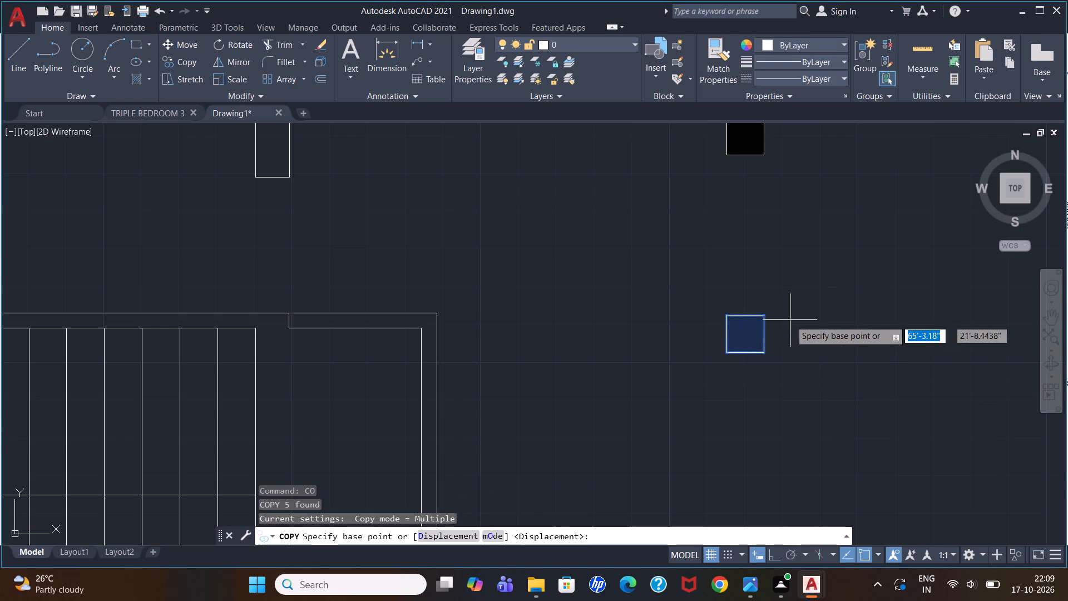
{"action": "left_click", "coordinate": [766, 319]}
{"action": "scroll", "coordinate": [269, 322], "scroll_direction": "up", "scroll_amount": 1}
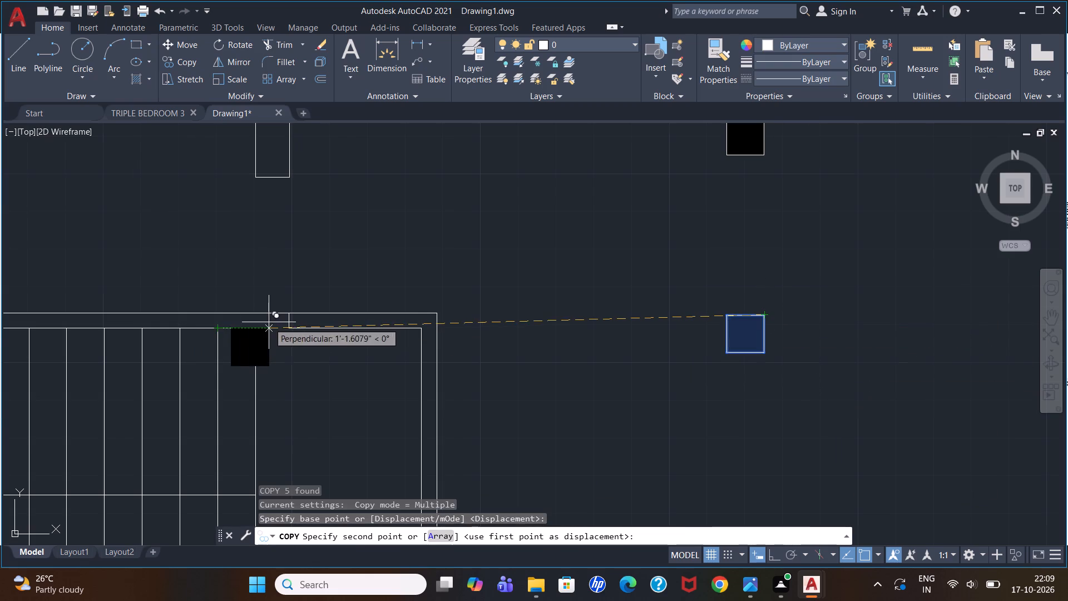
{"action": "scroll", "coordinate": [269, 322], "scroll_direction": "up", "scroll_amount": 2}
{"action": "scroll", "coordinate": [313, 305], "scroll_direction": "up", "scroll_amount": 4}
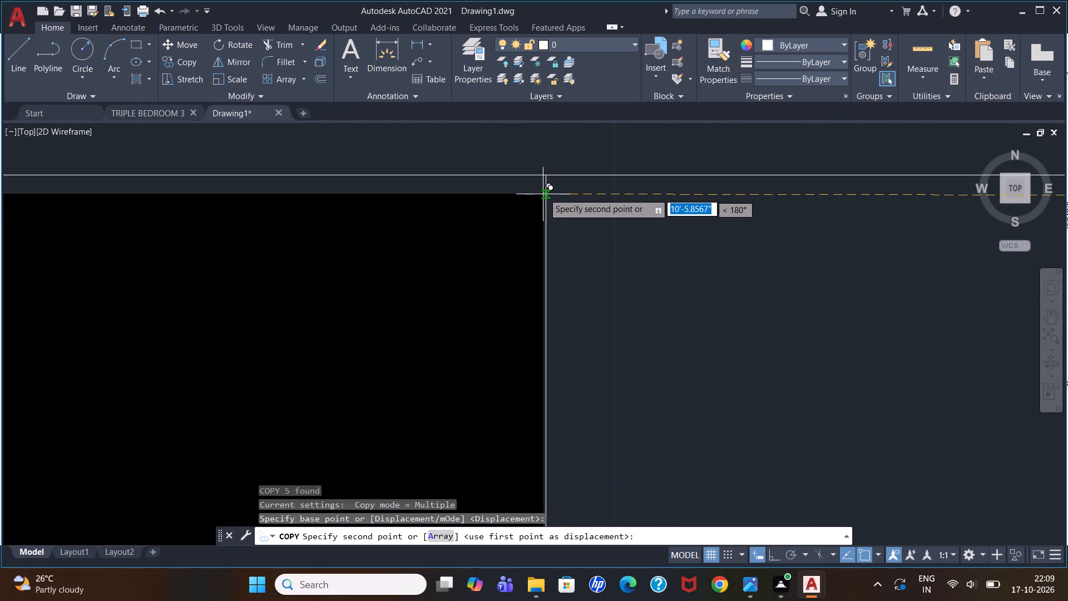
{"action": "scroll", "coordinate": [548, 180], "scroll_direction": "up", "scroll_amount": 3}
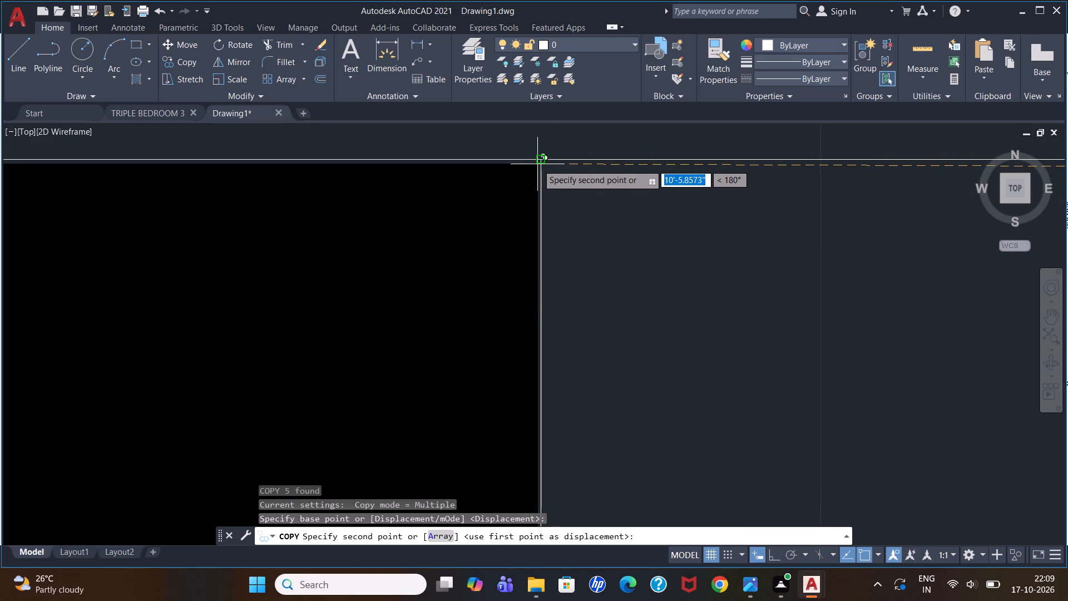
{"action": "scroll", "coordinate": [540, 154], "scroll_direction": "up", "scroll_amount": 3}
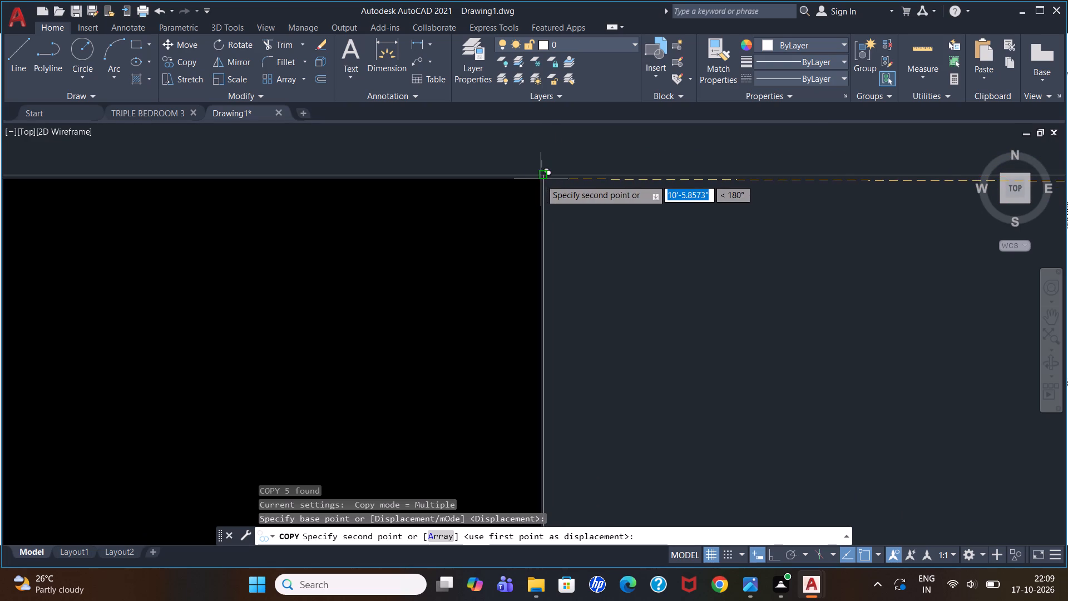
{"action": "left_click", "coordinate": [542, 174]}
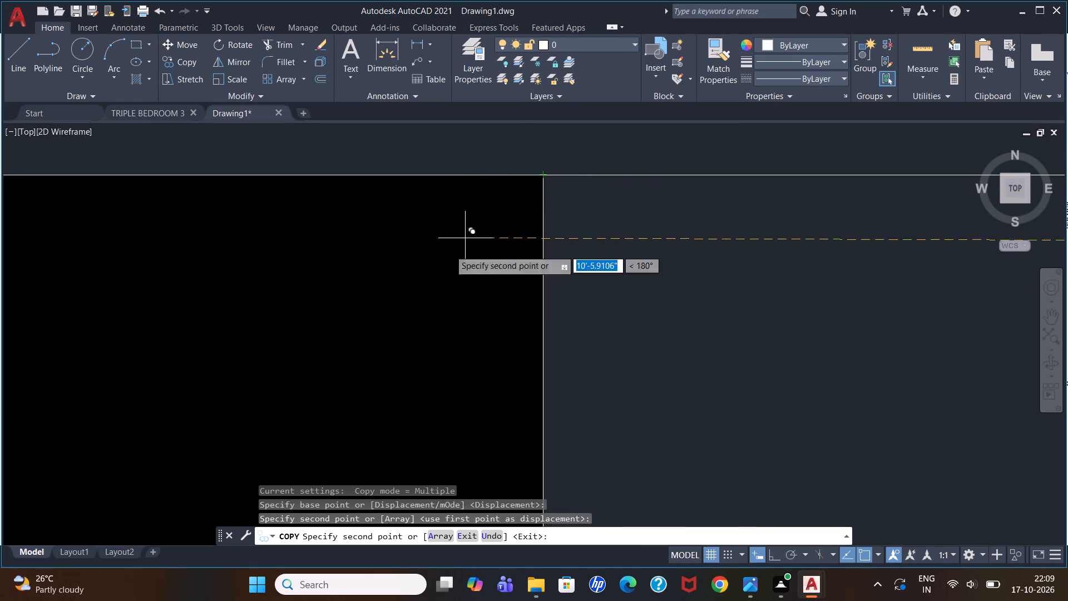
{"action": "scroll", "coordinate": [467, 223], "scroll_direction": "down", "scroll_amount": 3}
{"action": "scroll", "coordinate": [632, 218], "scroll_direction": "down", "scroll_amount": 4}
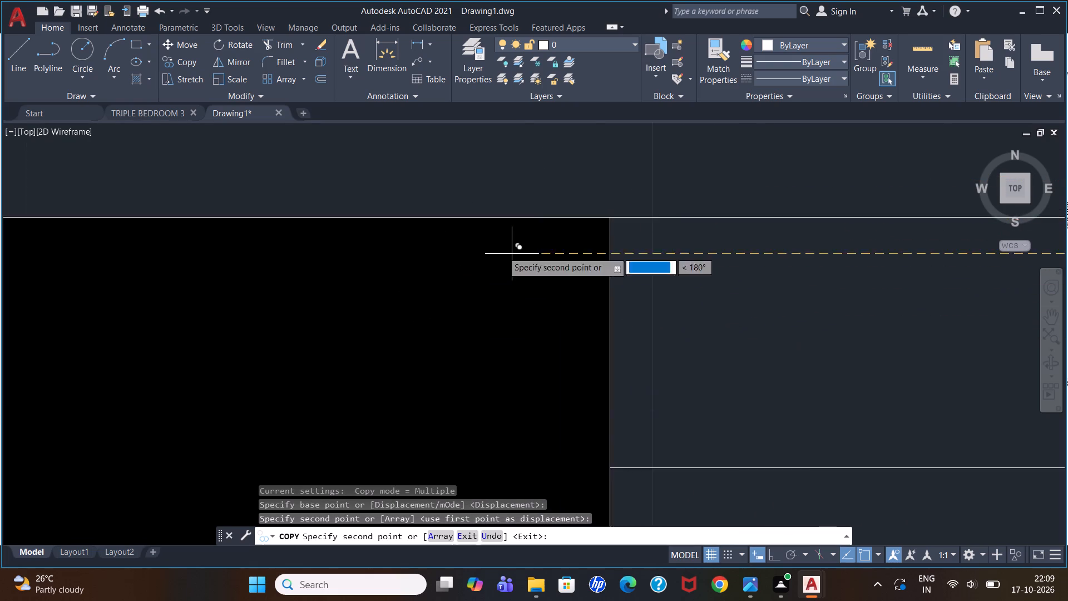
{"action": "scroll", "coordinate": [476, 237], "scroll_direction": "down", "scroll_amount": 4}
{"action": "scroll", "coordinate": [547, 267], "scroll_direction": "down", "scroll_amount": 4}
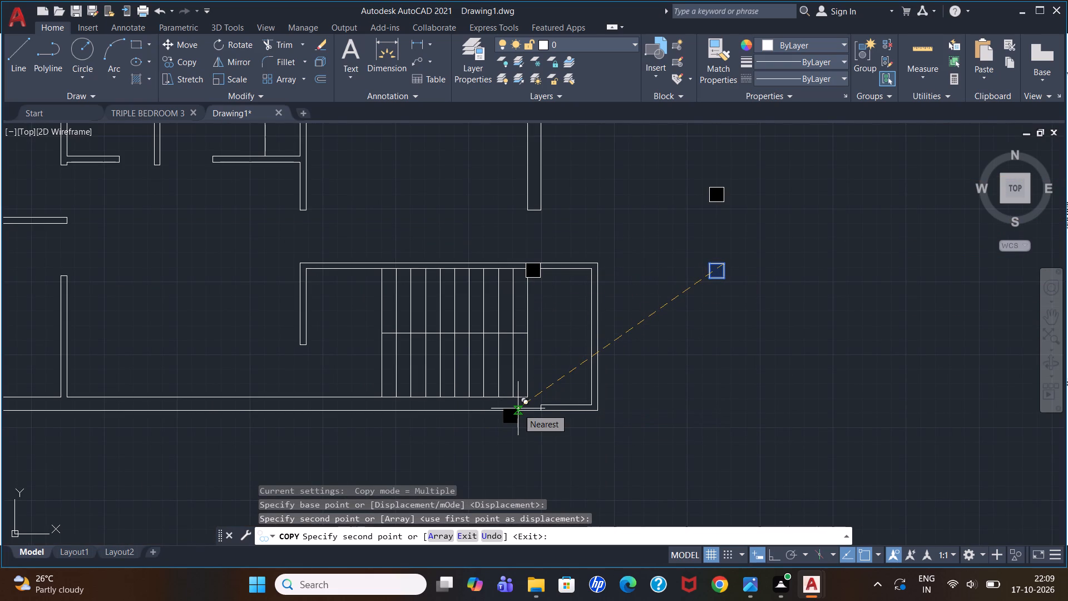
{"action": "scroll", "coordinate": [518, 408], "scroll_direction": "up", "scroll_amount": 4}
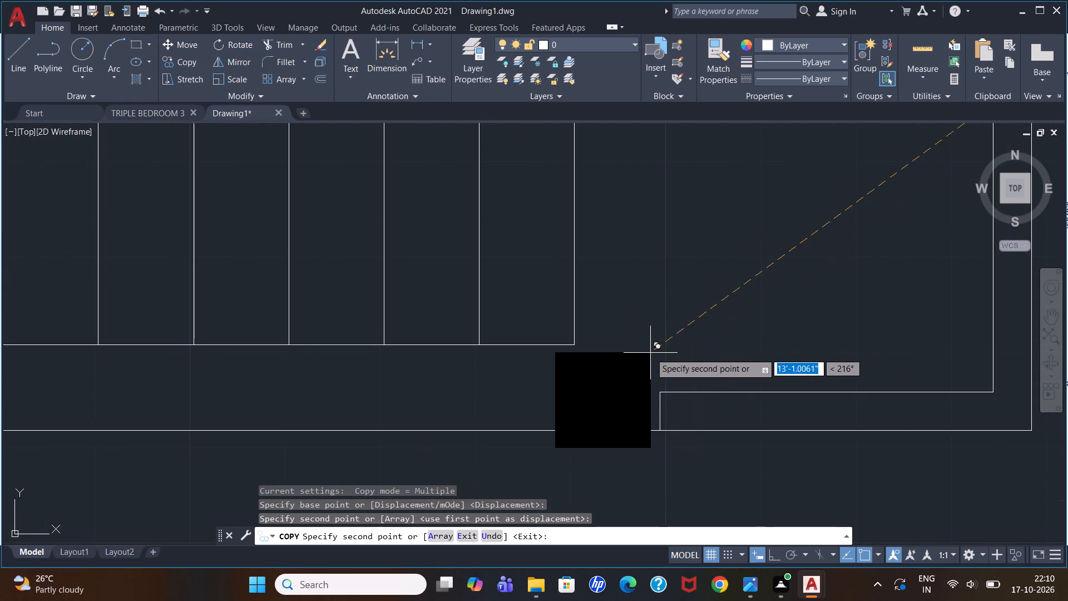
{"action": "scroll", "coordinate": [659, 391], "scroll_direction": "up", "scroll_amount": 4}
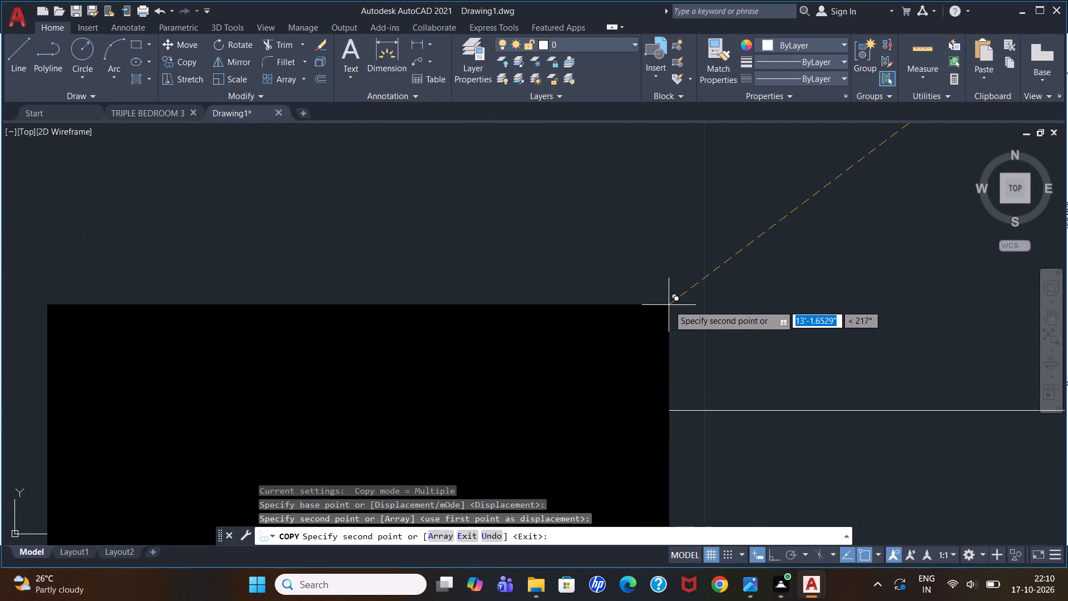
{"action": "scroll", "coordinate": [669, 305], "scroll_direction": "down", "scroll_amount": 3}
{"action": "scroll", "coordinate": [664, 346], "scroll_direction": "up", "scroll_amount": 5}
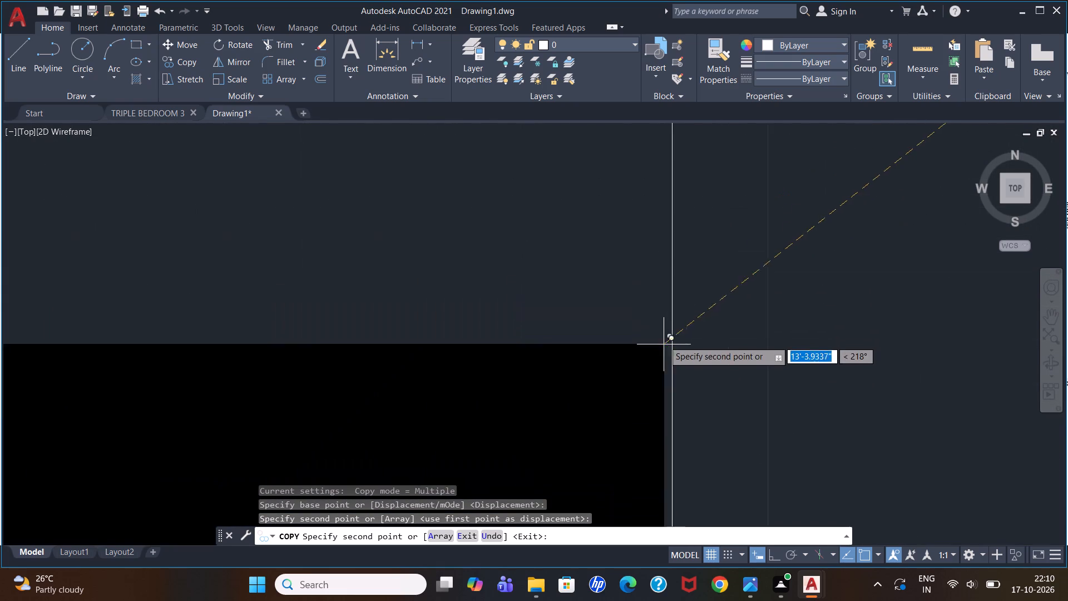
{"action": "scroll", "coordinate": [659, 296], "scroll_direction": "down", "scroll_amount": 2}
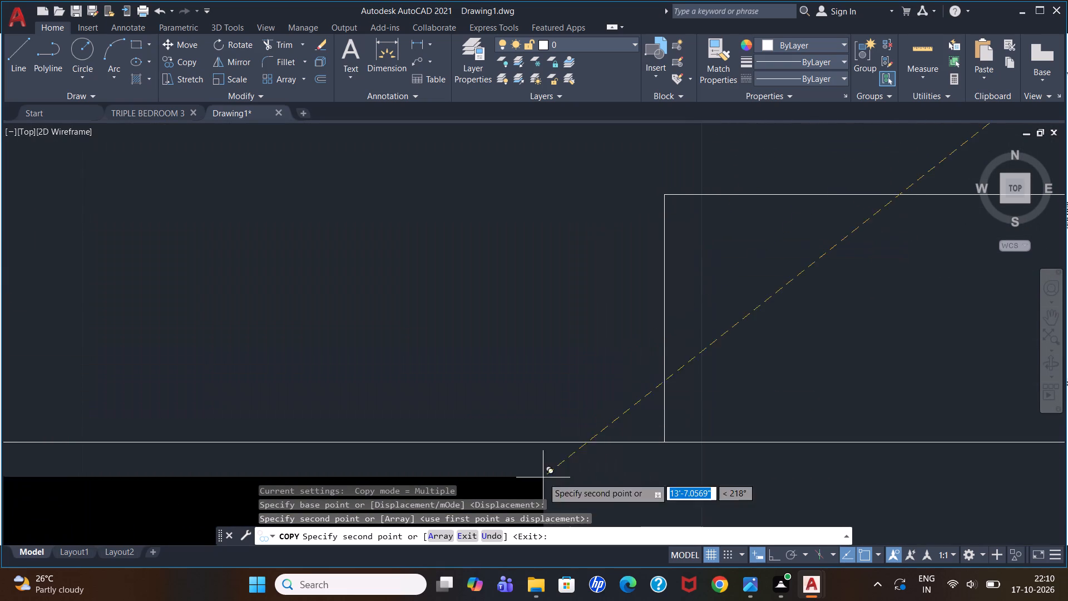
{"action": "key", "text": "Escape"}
Copy the lower filled square by its bottom-right corner to where the short wall jog meets the outer wall line below the staircase.
{"action": "scroll", "coordinate": [613, 332], "scroll_direction": "down", "scroll_amount": 3}
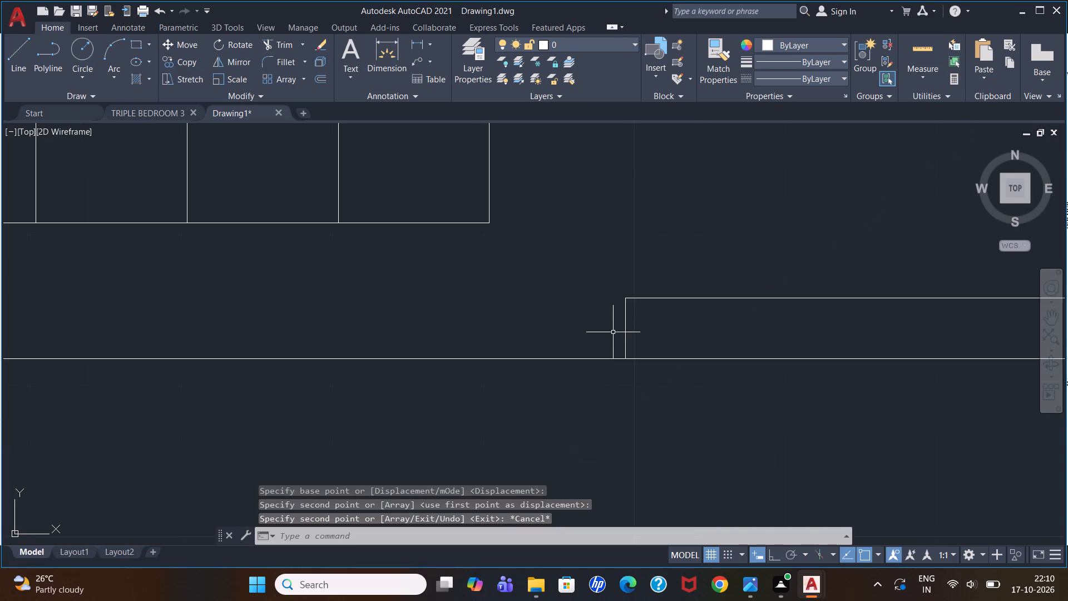
{"action": "scroll", "coordinate": [611, 335], "scroll_direction": "down", "scroll_amount": 5}
{"action": "left_click", "coordinate": [763, 179]}
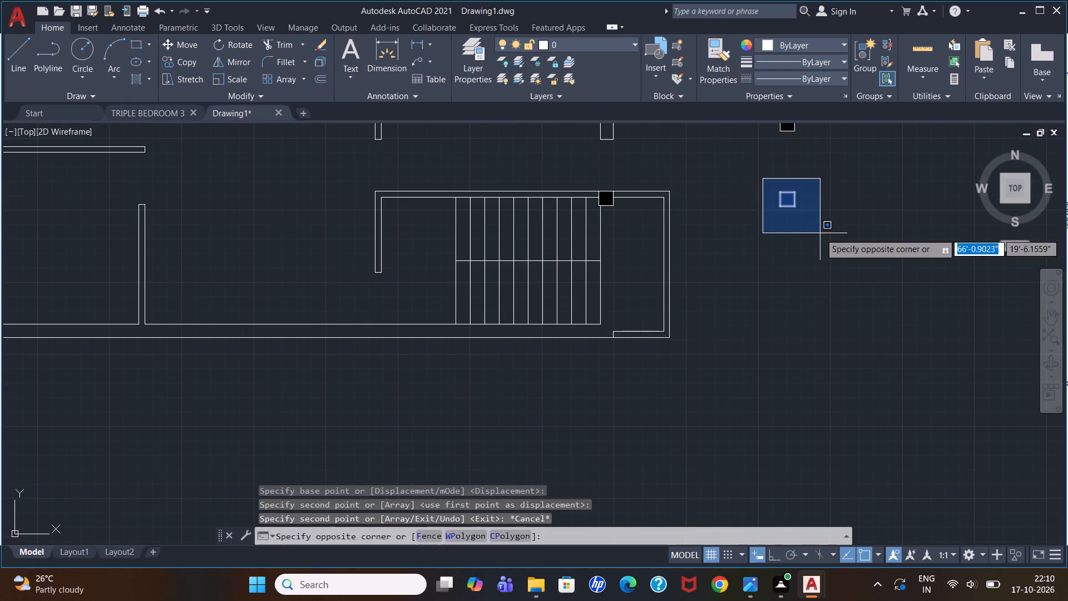
{"action": "left_click", "coordinate": [820, 233]}
{"action": "type", "text": "co"}
{"action": "key", "text": "Return"}
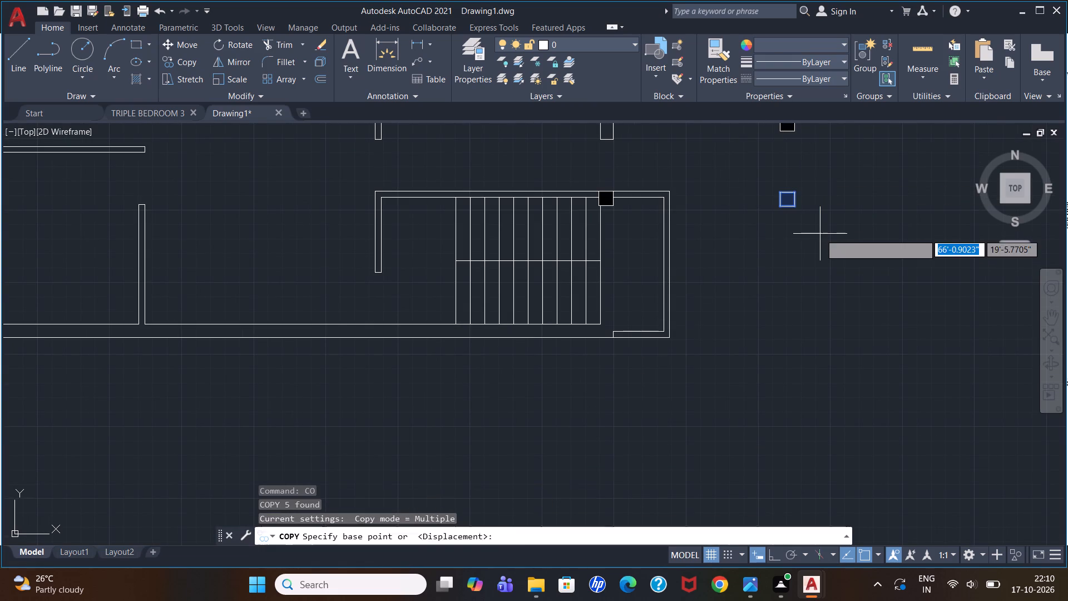
{"action": "left_click", "coordinate": [795, 206]}
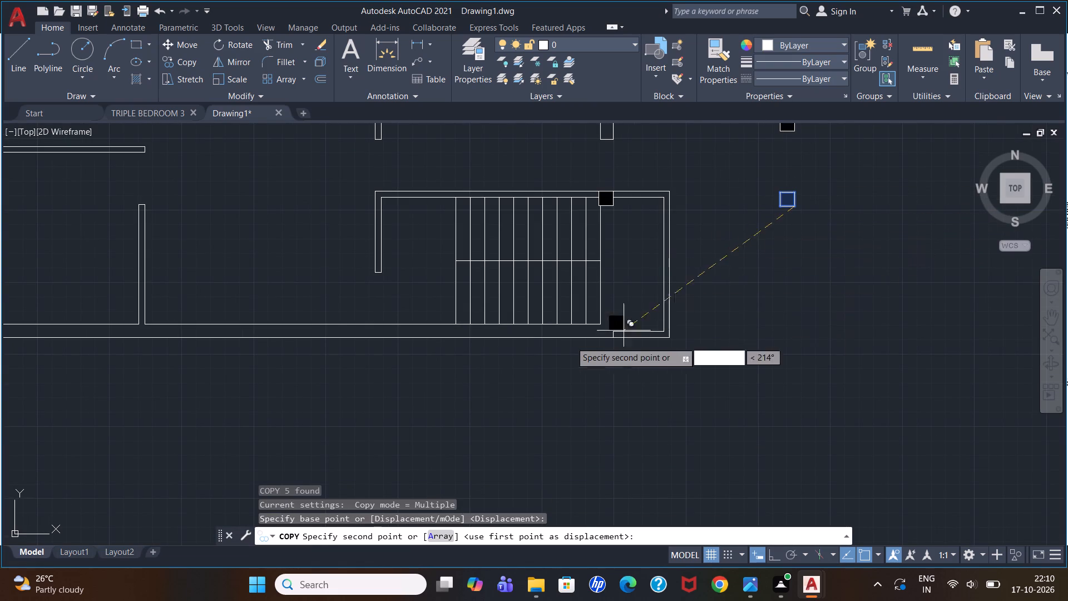
{"action": "scroll", "coordinate": [603, 322], "scroll_direction": "up", "scroll_amount": 4}
{"action": "scroll", "coordinate": [646, 380], "scroll_direction": "up", "scroll_amount": 4}
{"action": "scroll", "coordinate": [750, 363], "scroll_direction": "down", "scroll_amount": 4}
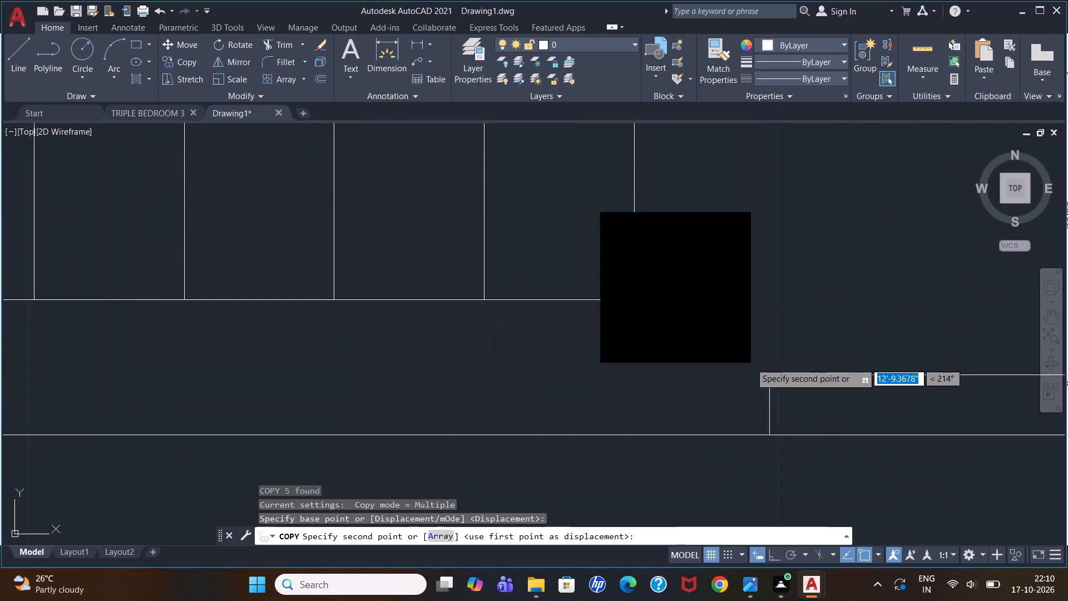
{"action": "scroll", "coordinate": [763, 431], "scroll_direction": "up", "scroll_amount": 7}
{"action": "scroll", "coordinate": [741, 241], "scroll_direction": "down", "scroll_amount": 5}
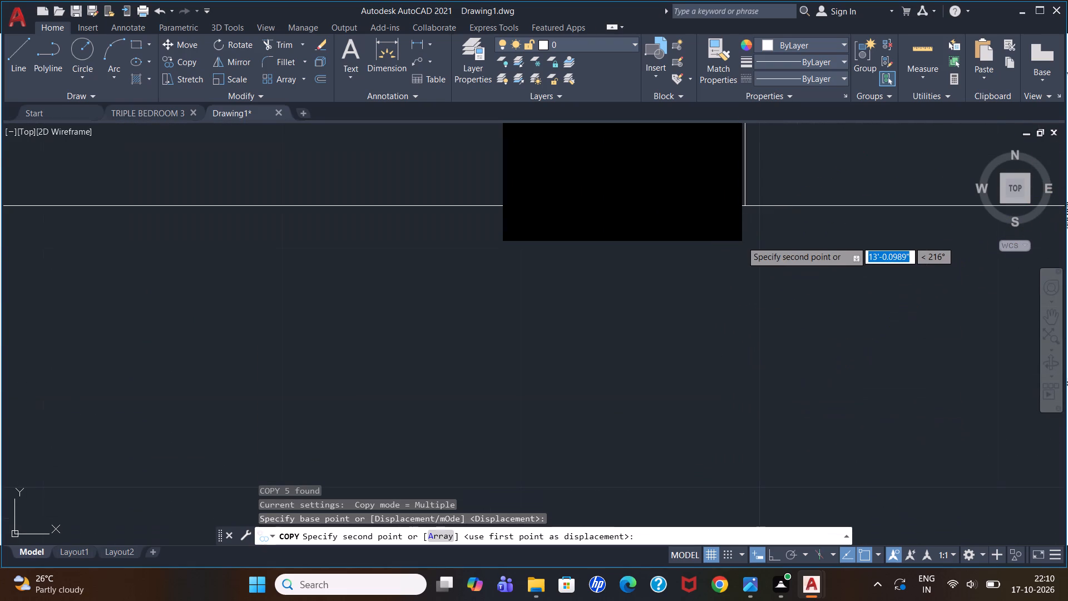
{"action": "scroll", "coordinate": [741, 199], "scroll_direction": "up", "scroll_amount": 2}
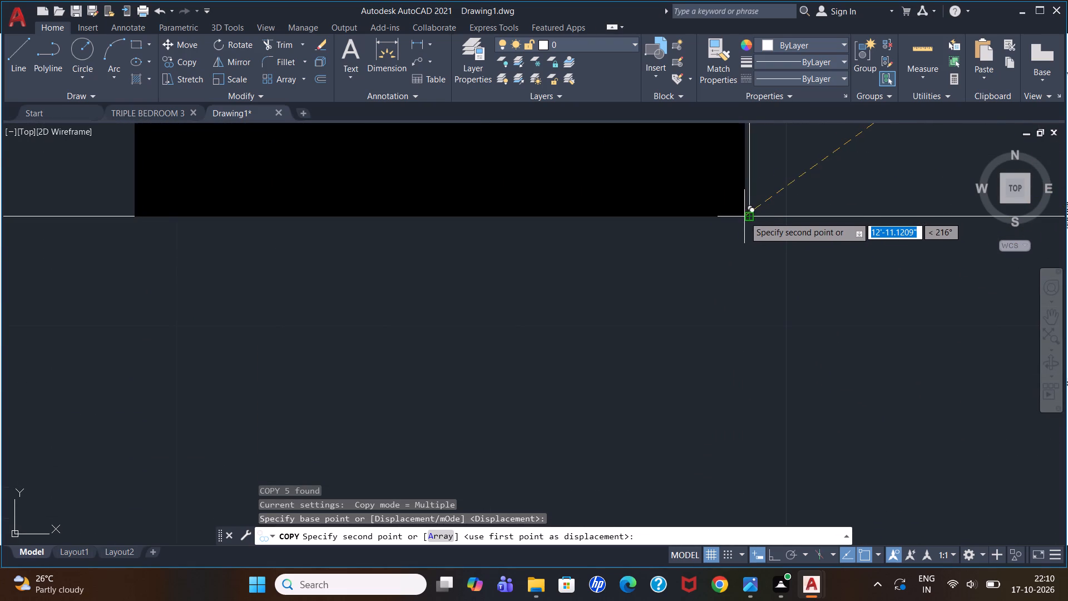
{"action": "left_click", "coordinate": [746, 218]}
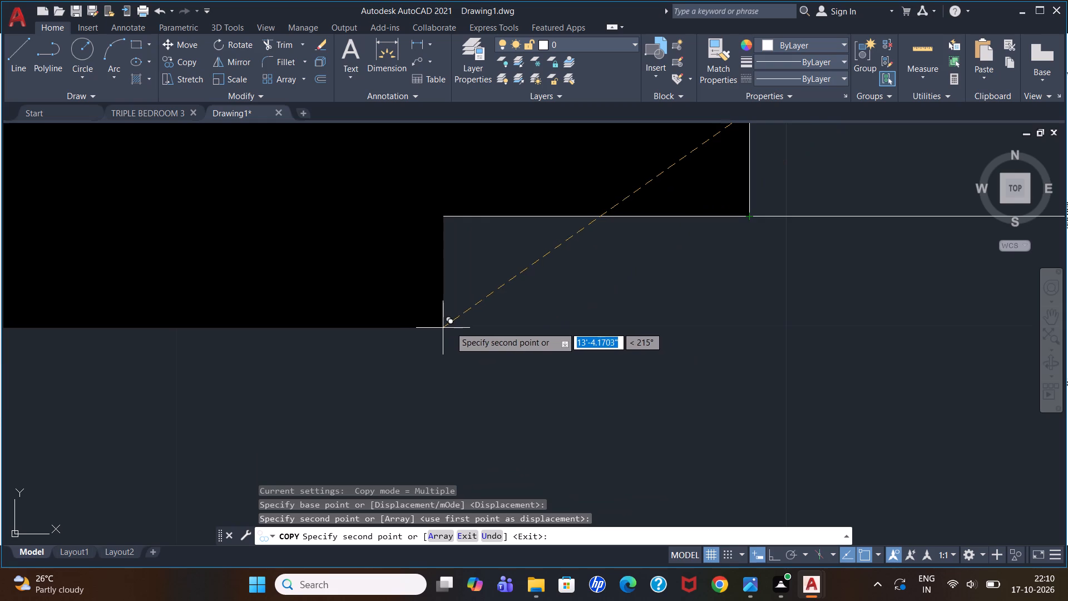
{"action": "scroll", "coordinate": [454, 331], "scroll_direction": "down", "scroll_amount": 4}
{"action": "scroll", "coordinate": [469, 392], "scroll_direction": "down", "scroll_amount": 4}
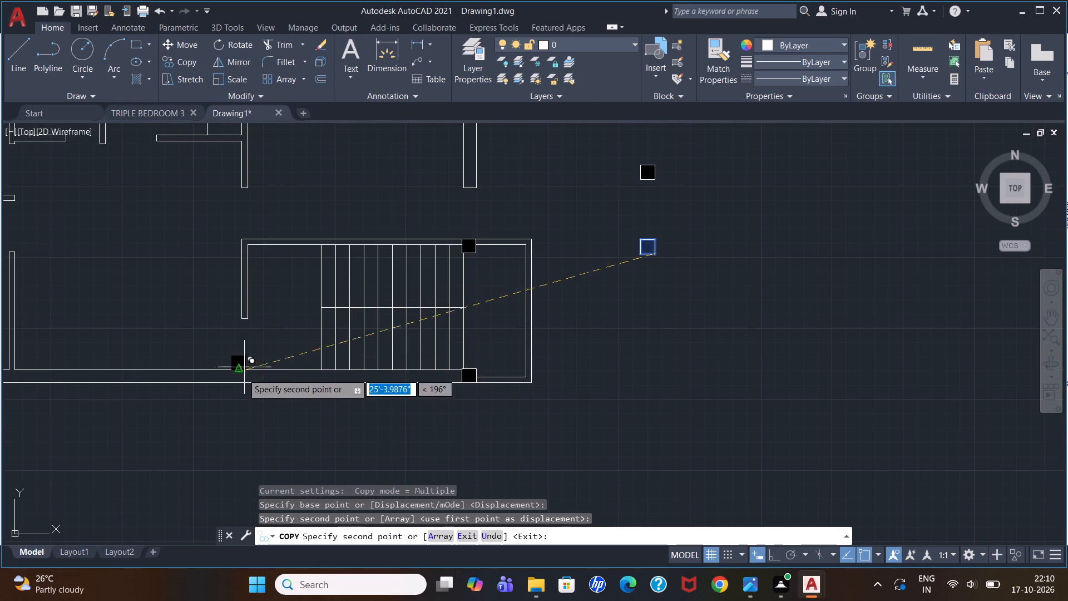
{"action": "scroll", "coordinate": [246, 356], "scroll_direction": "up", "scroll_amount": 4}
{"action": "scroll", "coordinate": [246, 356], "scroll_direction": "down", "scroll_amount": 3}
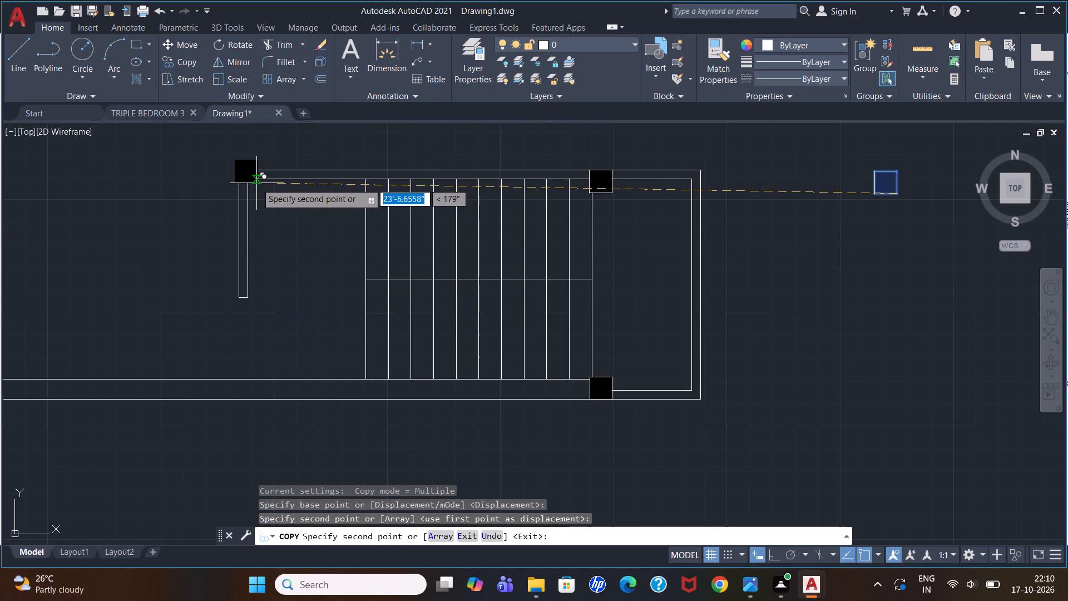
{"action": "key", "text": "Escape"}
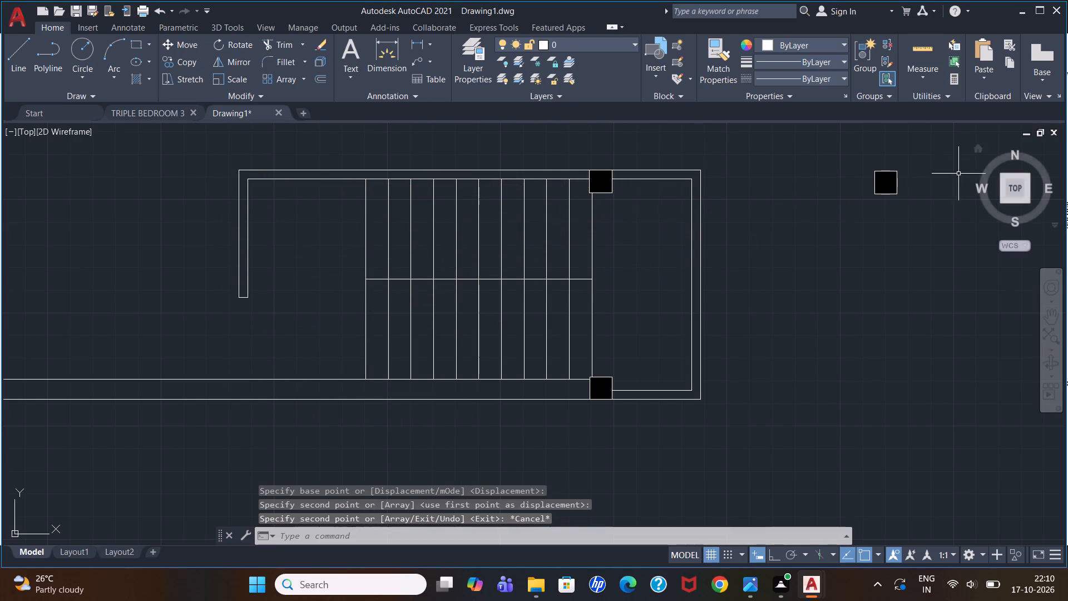
Copy the lower filled square beside the plan by its top-left corner onto the staircase enclosure's outer top-left corner.
{"action": "left_click", "coordinate": [853, 164]}
{"action": "left_click", "coordinate": [931, 206]}
{"action": "type", "text": "co"}
{"action": "key", "text": "Return"}
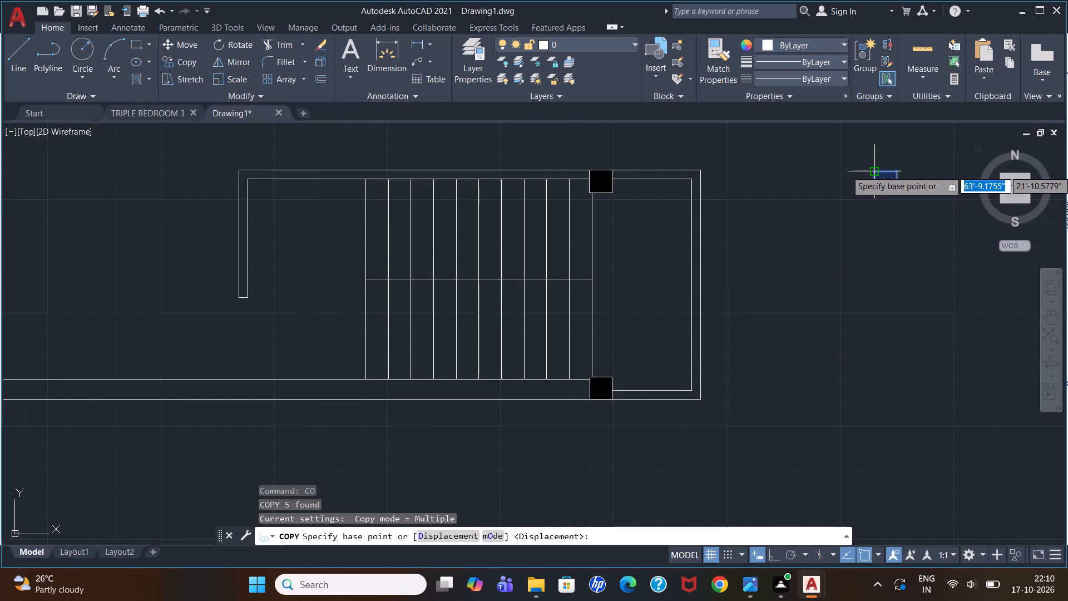
{"action": "left_click", "coordinate": [878, 170]}
{"action": "scroll", "coordinate": [221, 163], "scroll_direction": "up", "scroll_amount": 3}
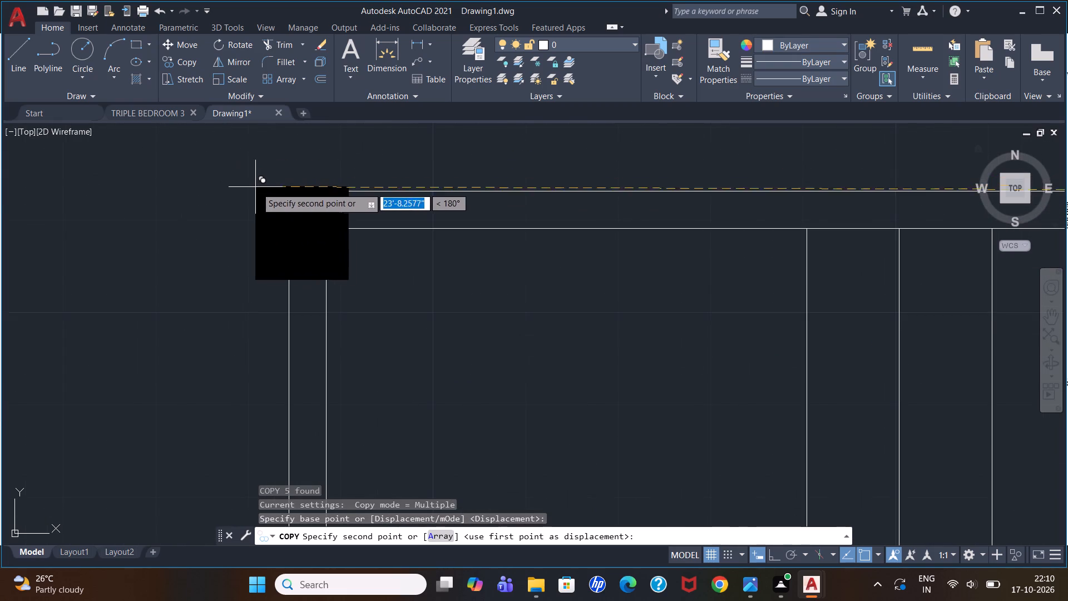
{"action": "scroll", "coordinate": [281, 191], "scroll_direction": "up", "scroll_amount": 3}
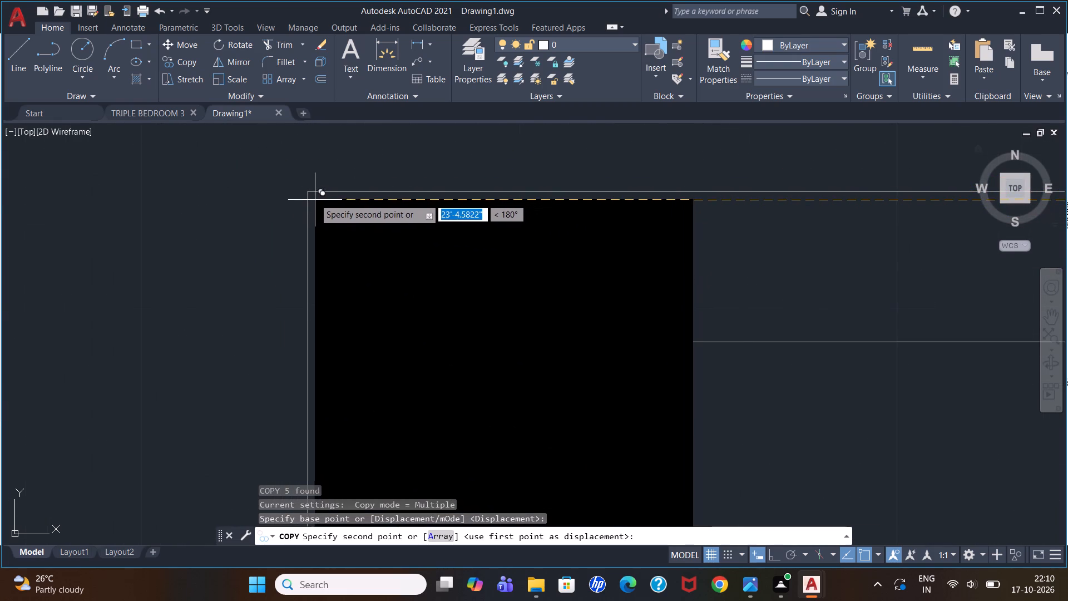
{"action": "left_click", "coordinate": [311, 194]}
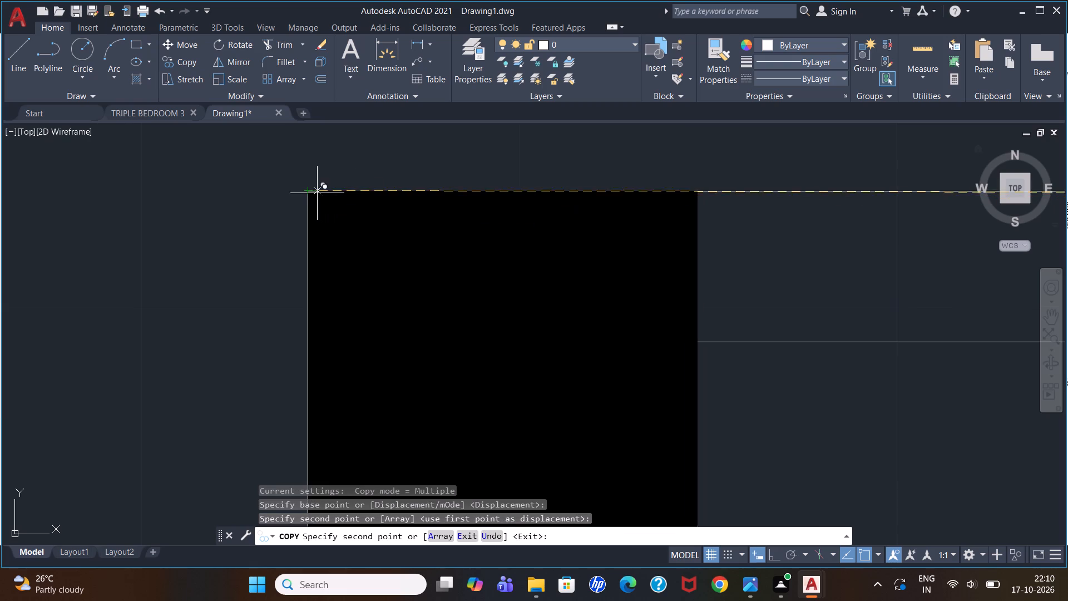
Place another copy of the filled square on the bottom wall, in line with the staircase enclosure's left wall.
{"action": "scroll", "coordinate": [314, 187], "scroll_direction": "down", "scroll_amount": 4}
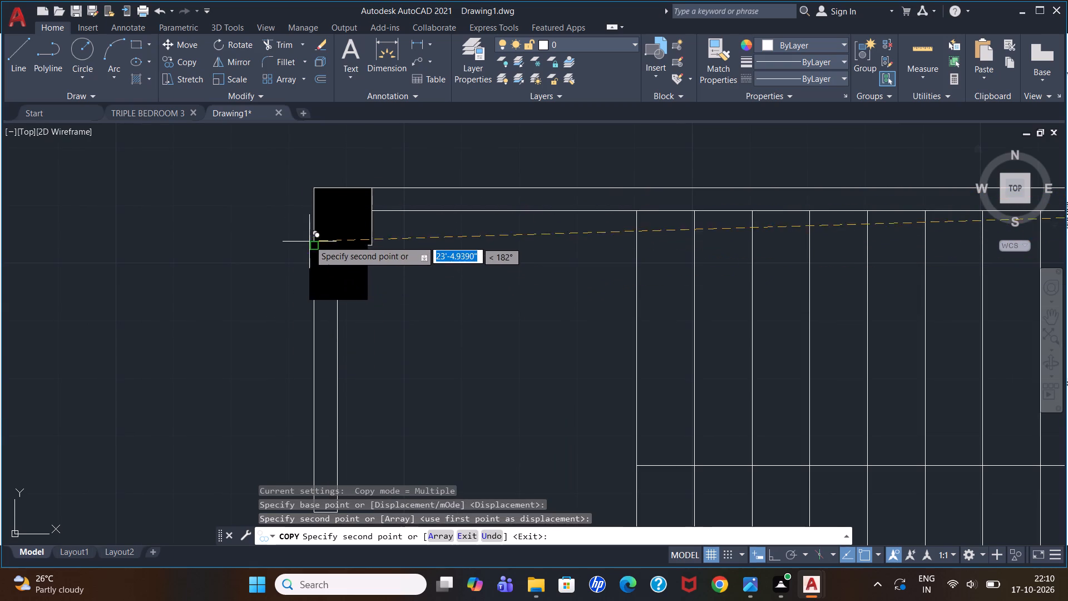
{"action": "scroll", "coordinate": [311, 233], "scroll_direction": "down", "scroll_amount": 4}
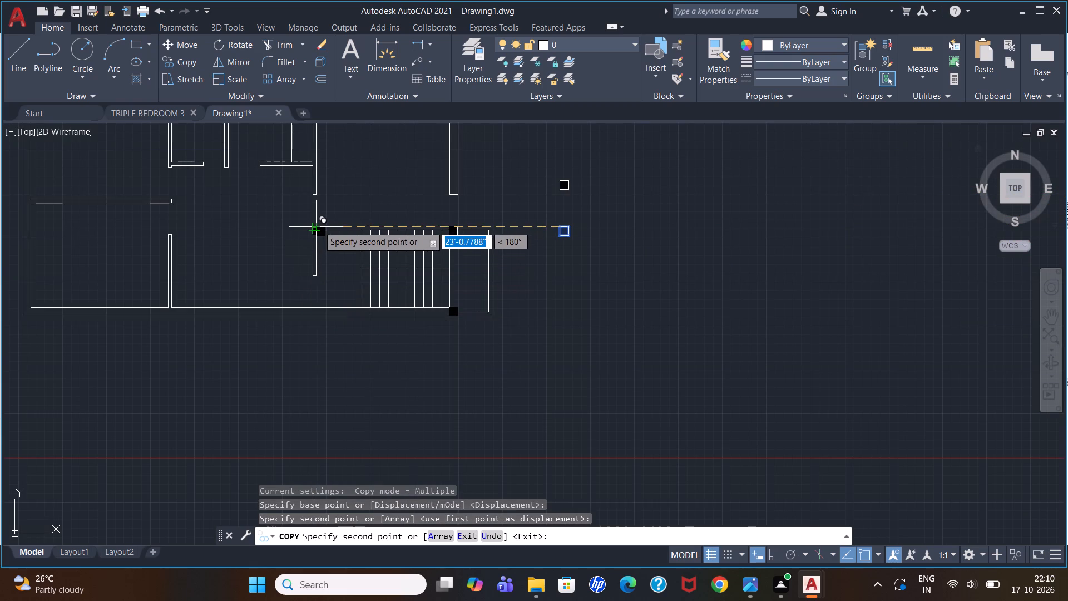
{"action": "left_click", "coordinate": [314, 310]}
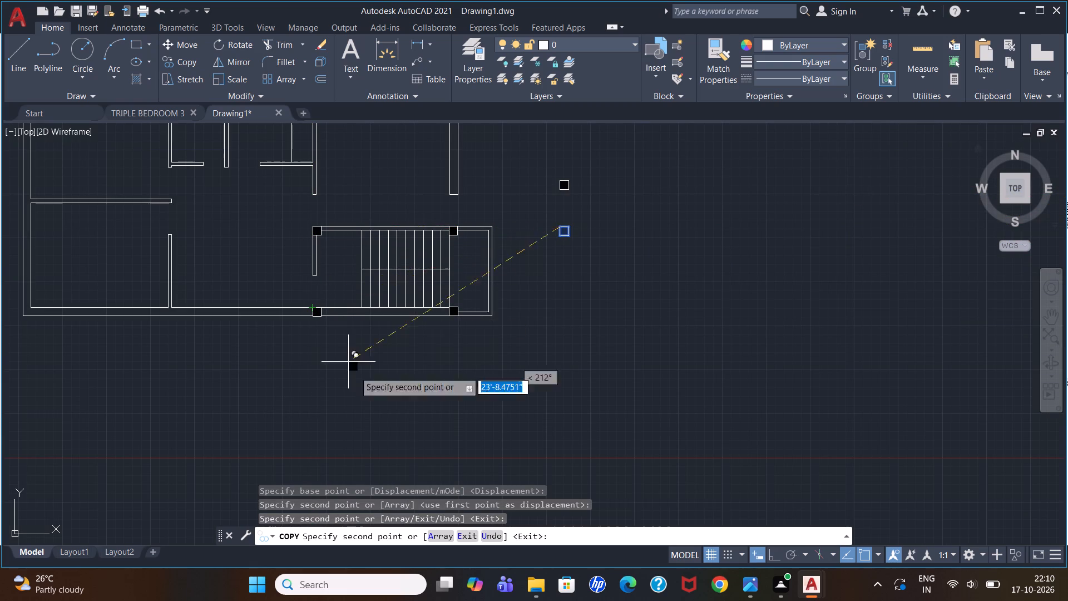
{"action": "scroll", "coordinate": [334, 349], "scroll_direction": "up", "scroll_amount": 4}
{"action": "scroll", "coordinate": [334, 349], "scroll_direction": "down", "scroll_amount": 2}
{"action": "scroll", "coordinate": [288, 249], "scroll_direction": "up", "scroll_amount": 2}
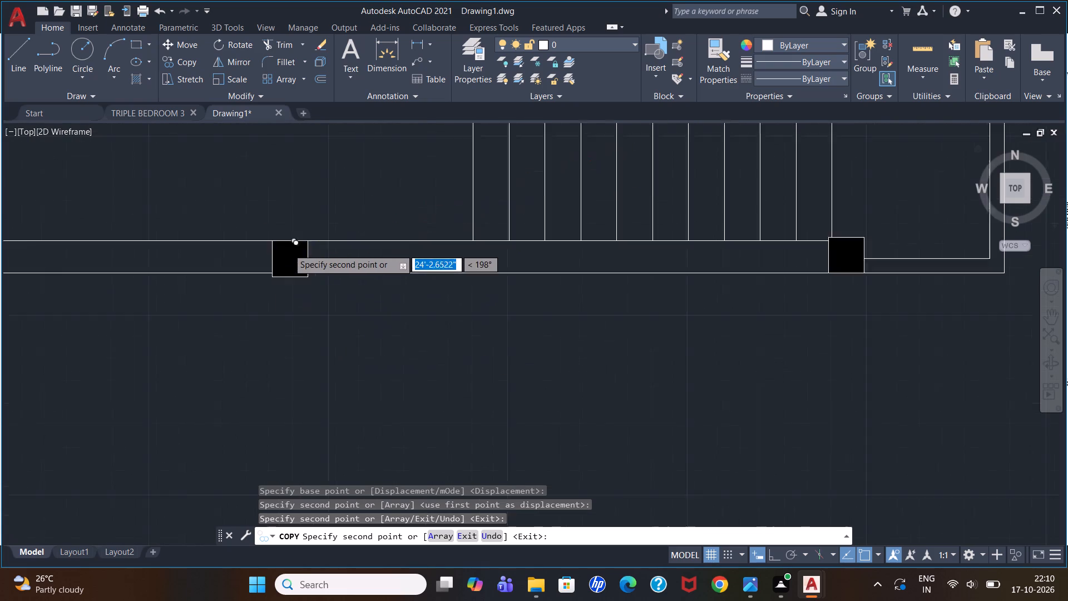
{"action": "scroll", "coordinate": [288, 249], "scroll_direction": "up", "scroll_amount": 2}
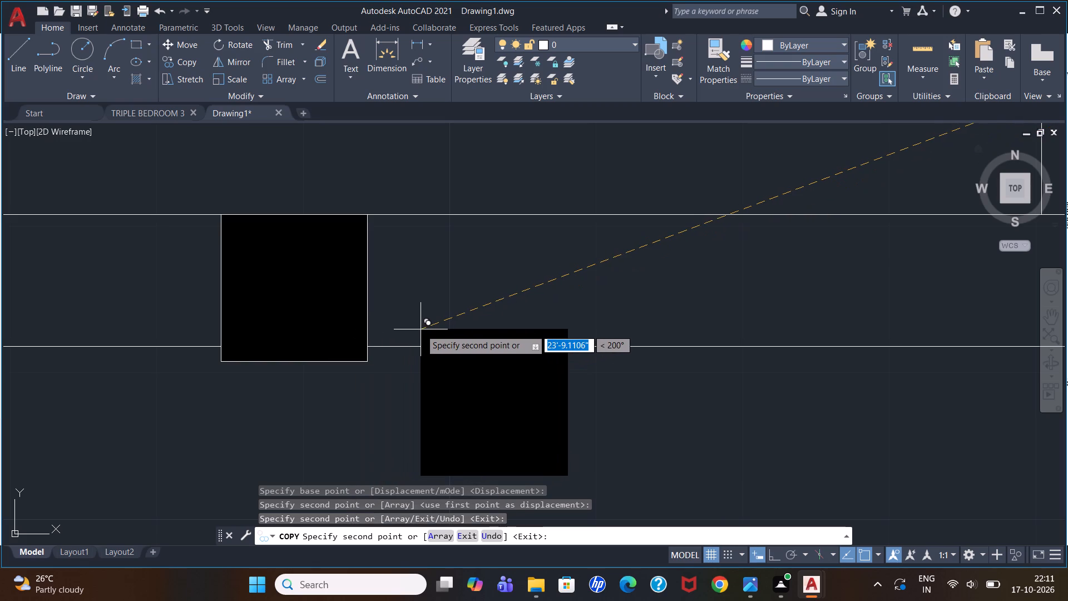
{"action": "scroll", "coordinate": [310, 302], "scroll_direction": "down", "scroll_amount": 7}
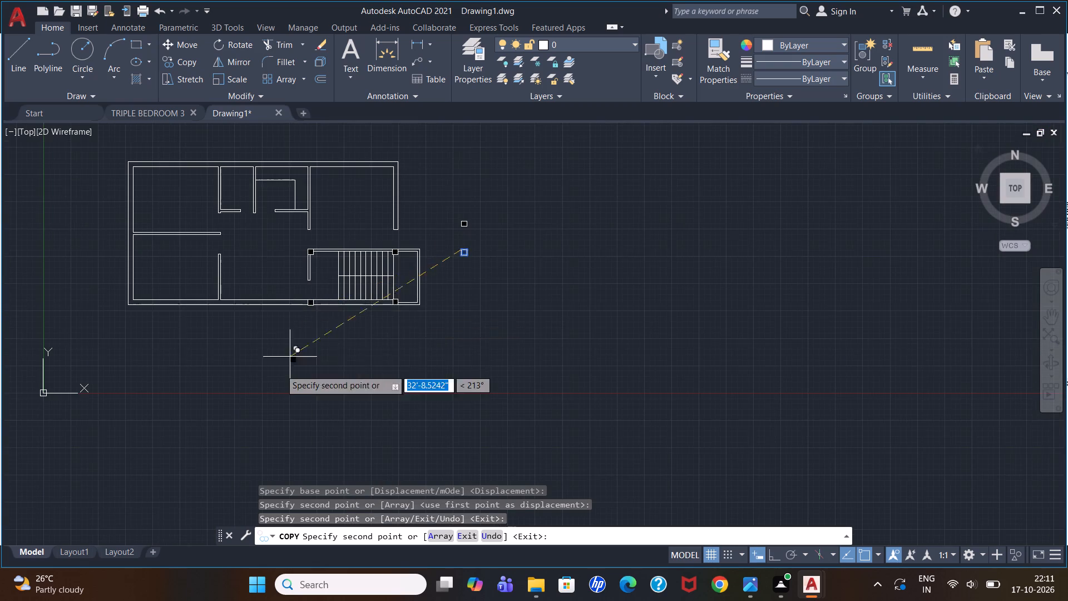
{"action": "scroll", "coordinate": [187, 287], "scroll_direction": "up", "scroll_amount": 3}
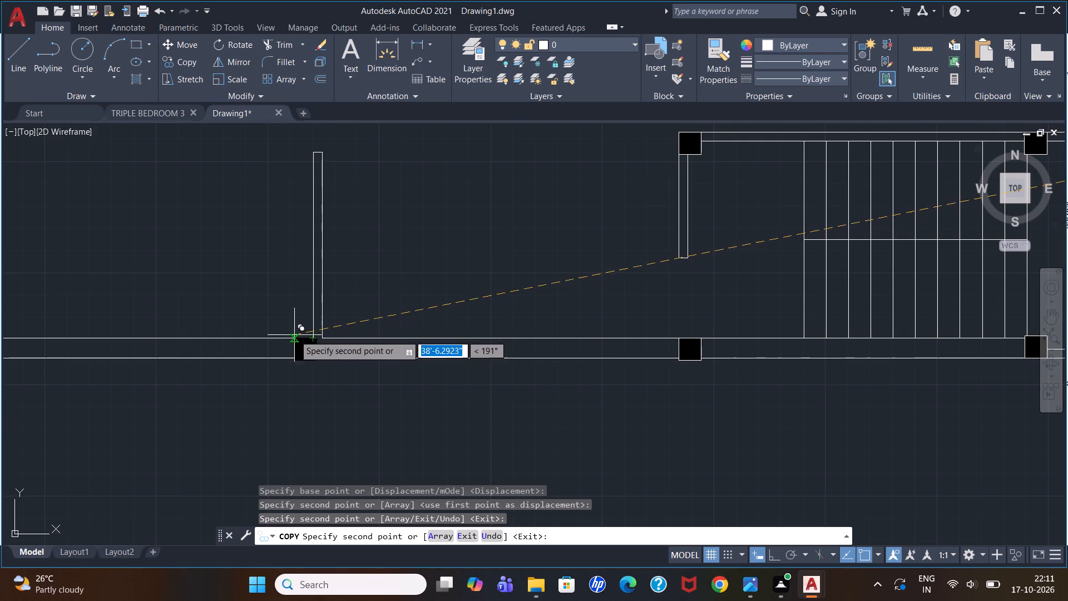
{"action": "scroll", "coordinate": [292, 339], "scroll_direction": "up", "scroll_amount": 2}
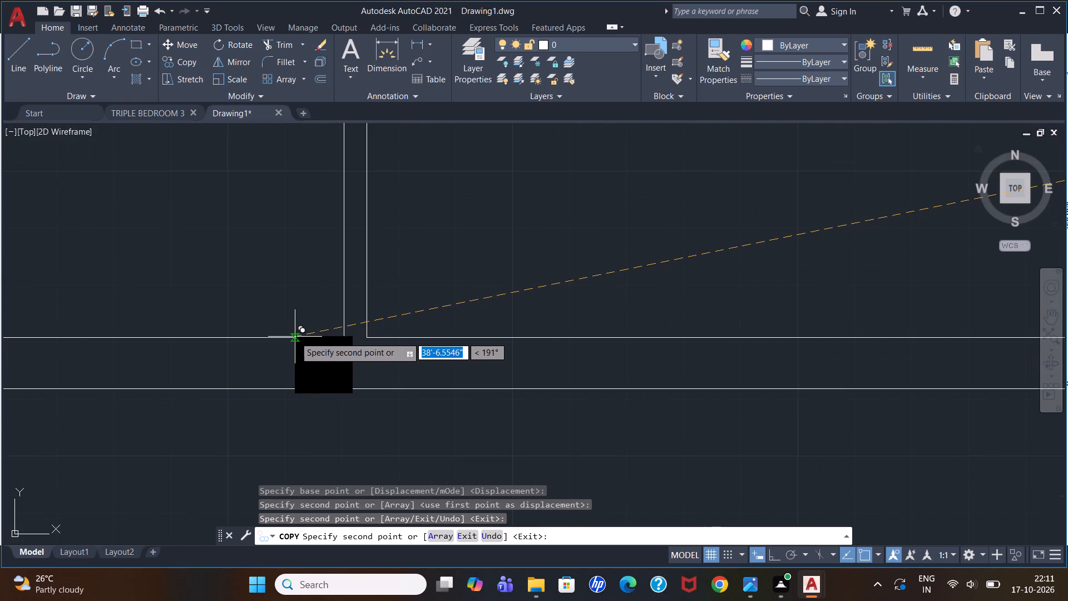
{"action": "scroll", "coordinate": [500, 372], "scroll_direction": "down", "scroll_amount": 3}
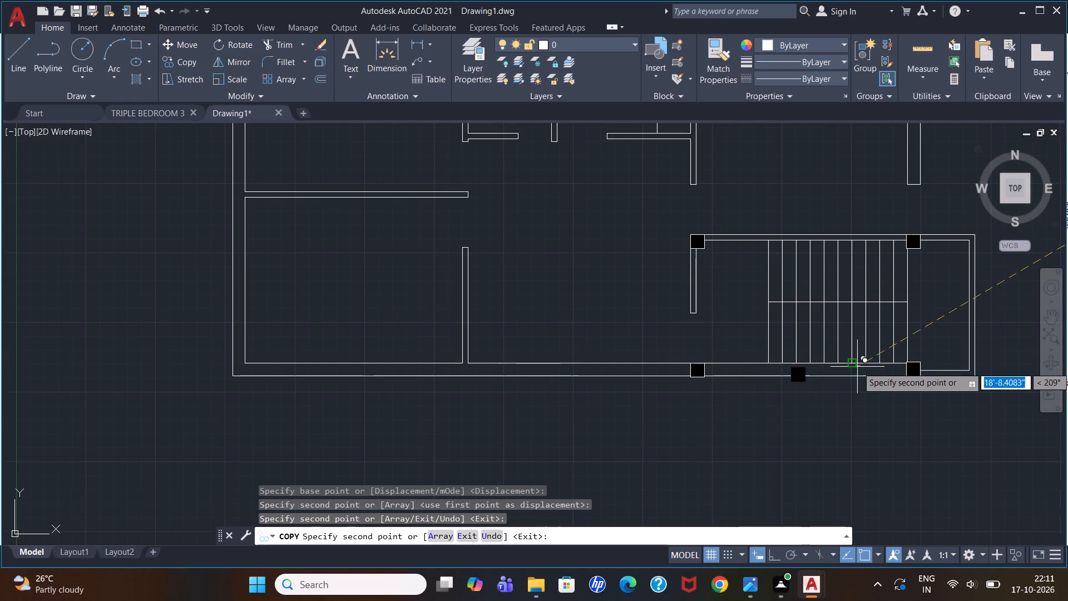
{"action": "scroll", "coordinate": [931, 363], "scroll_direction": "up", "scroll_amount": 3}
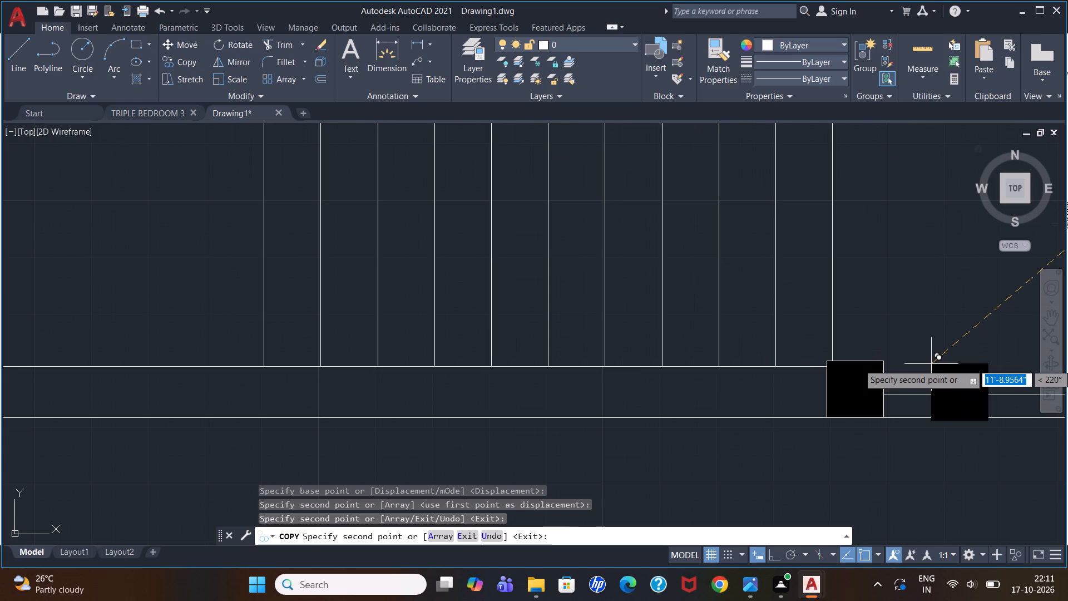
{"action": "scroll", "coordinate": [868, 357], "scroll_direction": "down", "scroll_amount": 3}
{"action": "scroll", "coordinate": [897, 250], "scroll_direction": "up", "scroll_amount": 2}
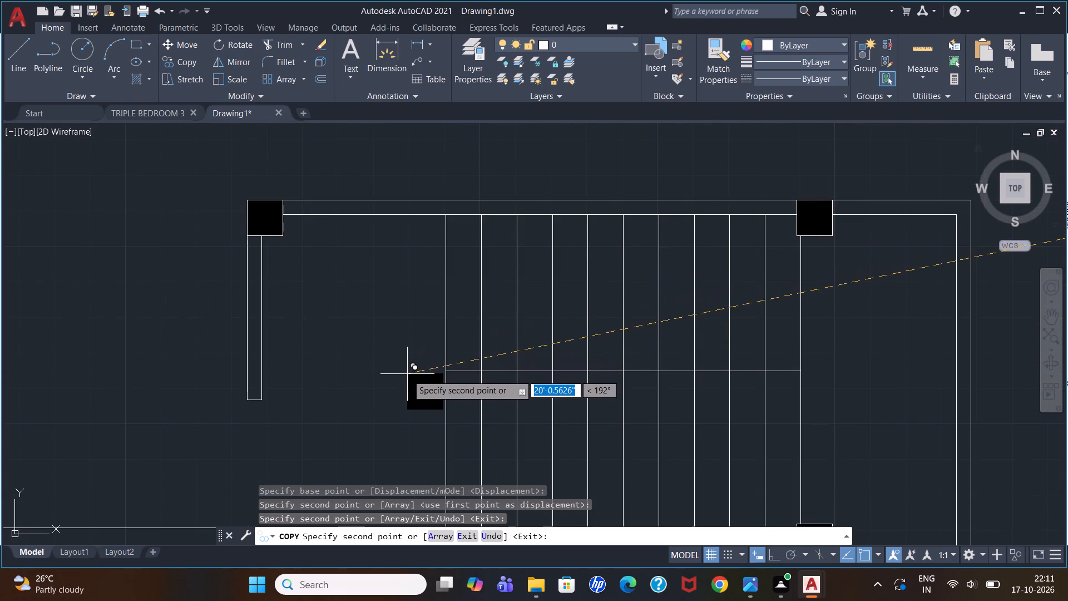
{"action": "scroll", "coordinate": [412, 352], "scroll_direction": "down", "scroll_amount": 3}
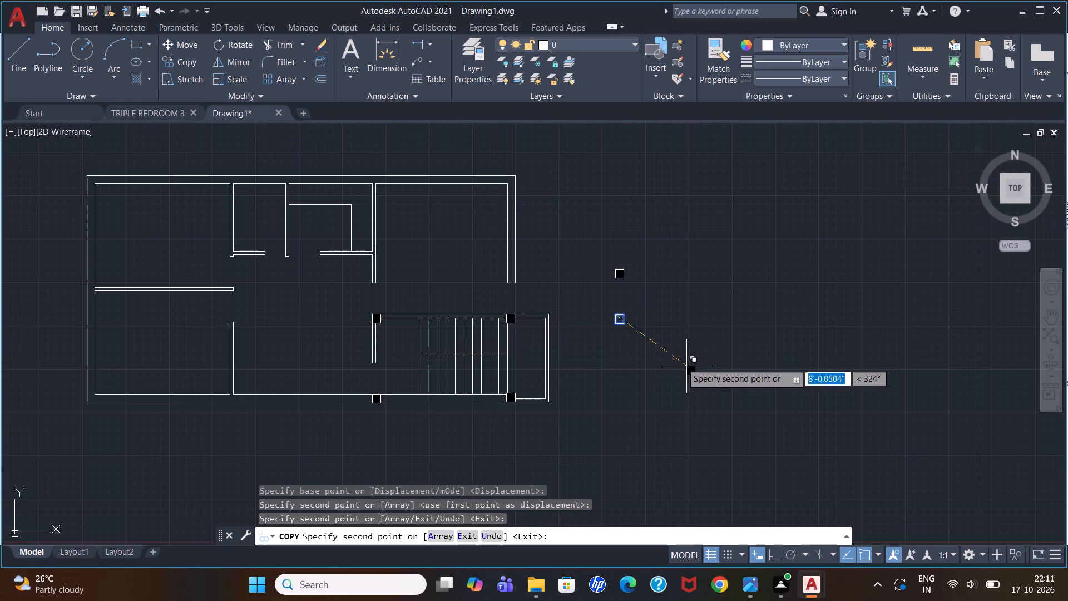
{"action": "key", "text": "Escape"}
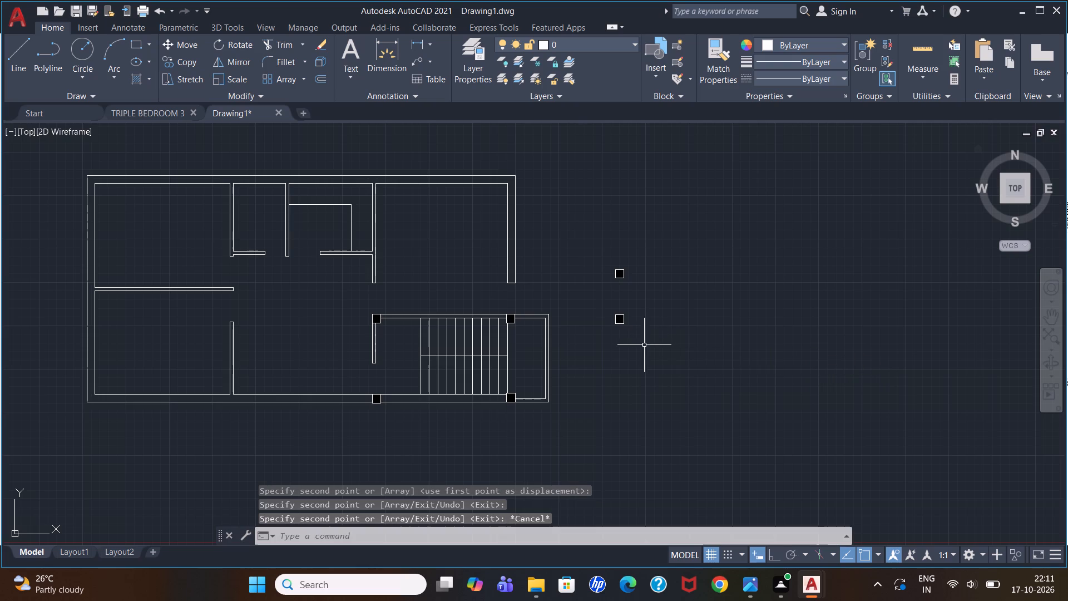
Erase the solid fill of the column copy on the bottom wall, below the staircase enclosure's left wall.
{"action": "left_click", "coordinate": [377, 401]}
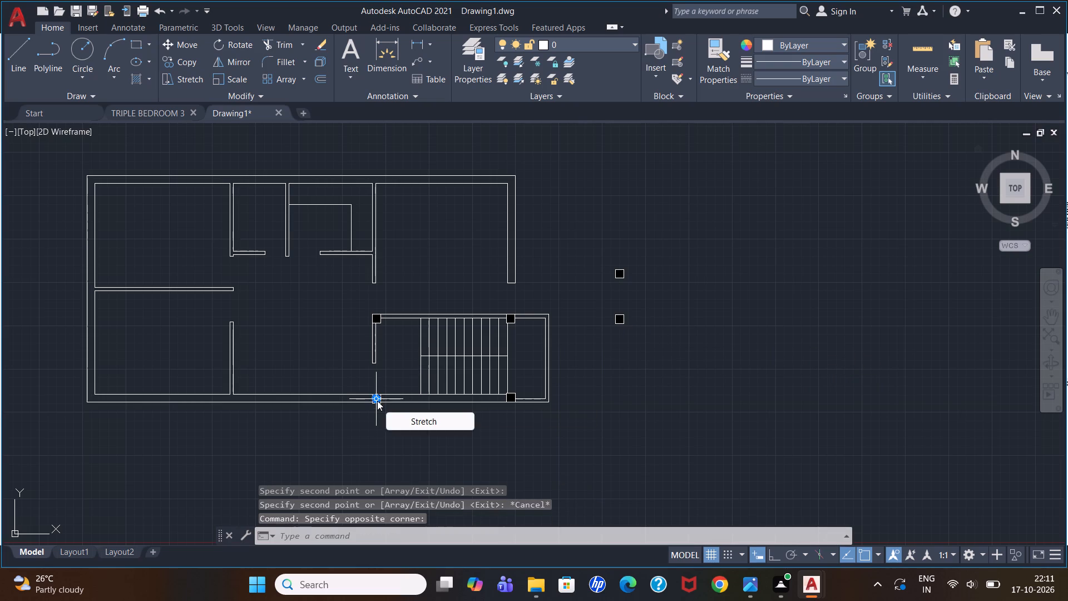
{"action": "key", "text": "Delete"}
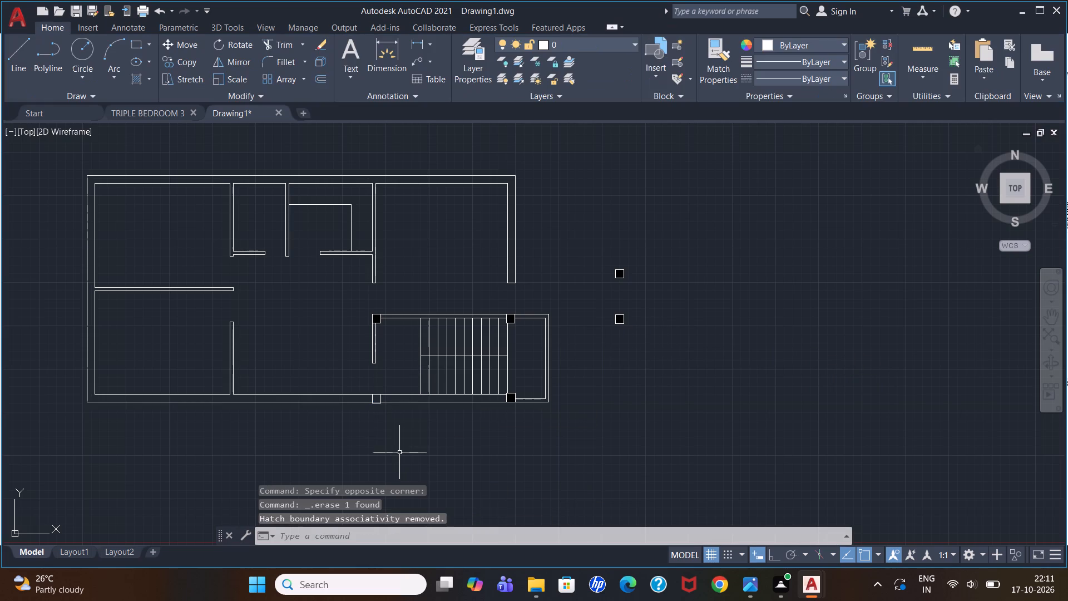
Erase the remaining square outline on the bottom wall, below the staircase enclosure's left wall.
{"action": "scroll", "coordinate": [387, 397], "scroll_direction": "up", "scroll_amount": 2}
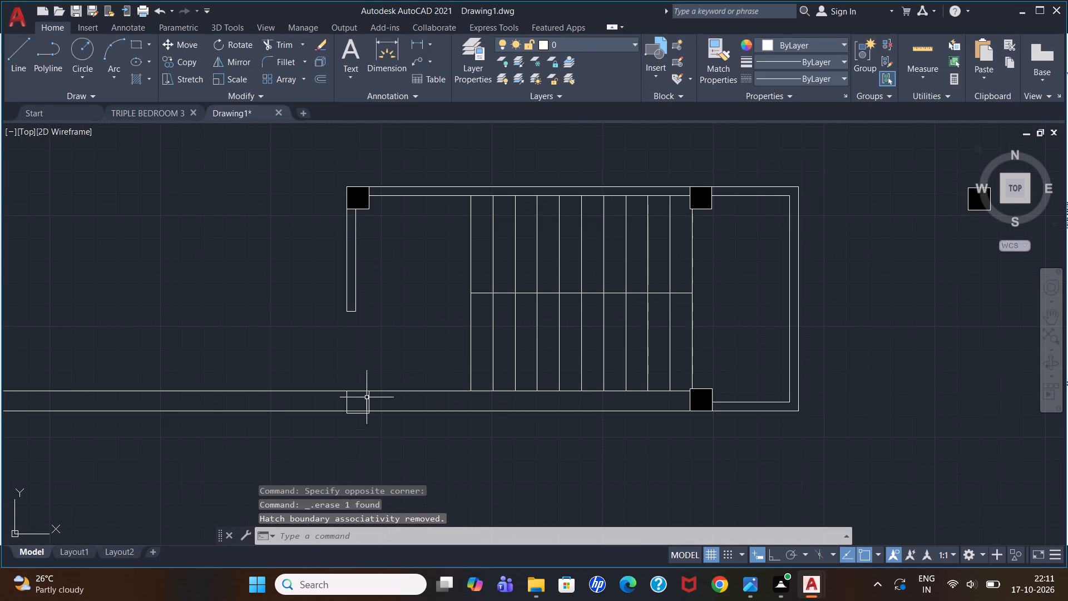
{"action": "left_click", "coordinate": [369, 400]}
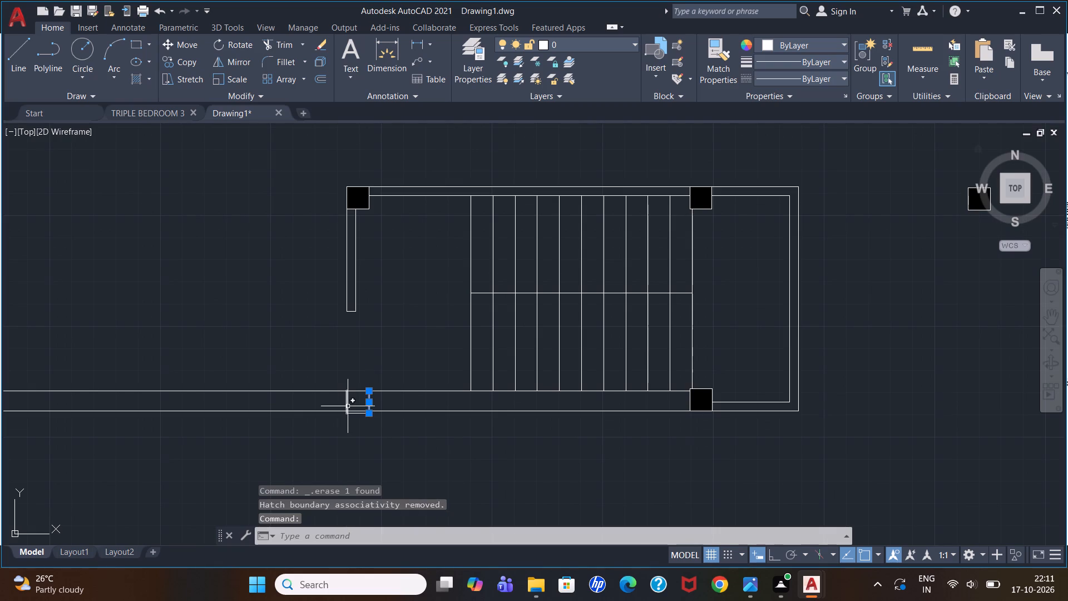
{"action": "left_click", "coordinate": [345, 402]}
{"action": "left_click", "coordinate": [357, 413]}
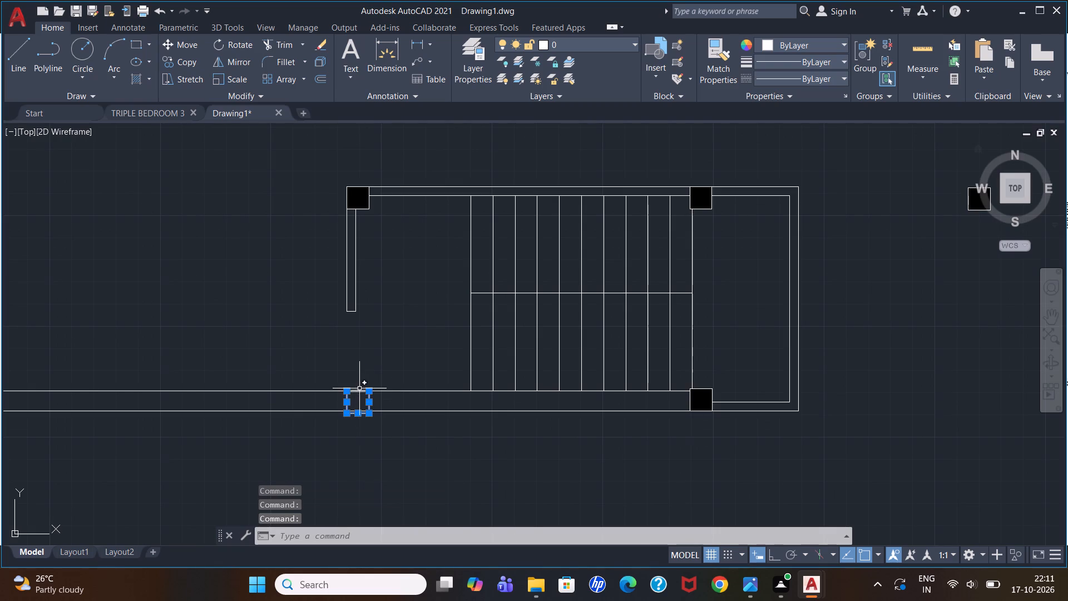
{"action": "left_click", "coordinate": [359, 388]}
{"action": "left_click", "coordinate": [363, 389]}
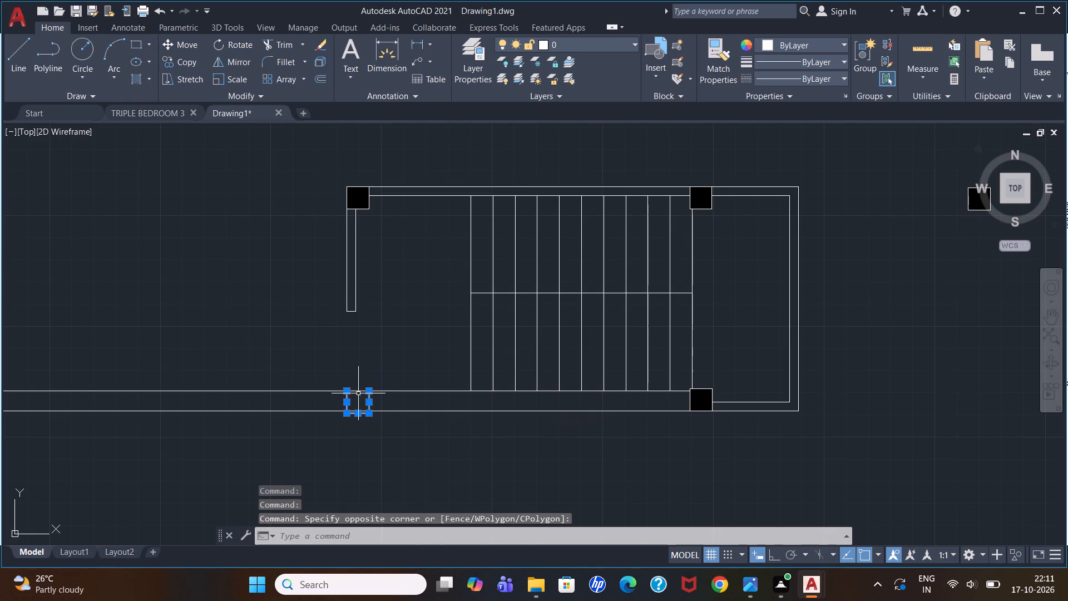
{"action": "left_click", "coordinate": [358, 392]}
{"action": "key", "text": "Delete"}
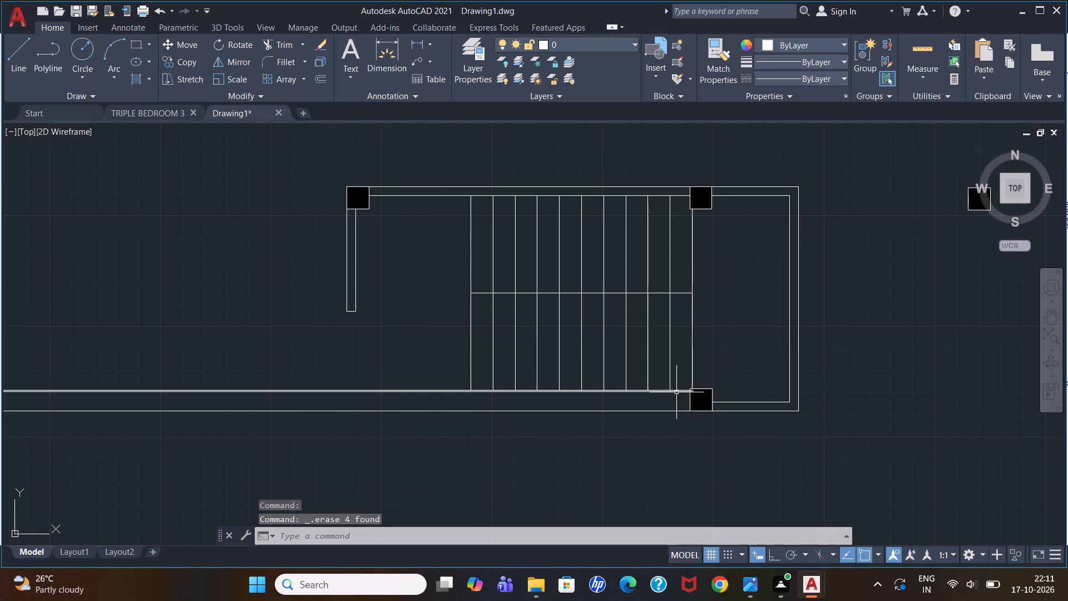
Erase the two filled squares standing beside the plan.
{"action": "scroll", "coordinate": [436, 390], "scroll_direction": "down", "scroll_amount": 1}
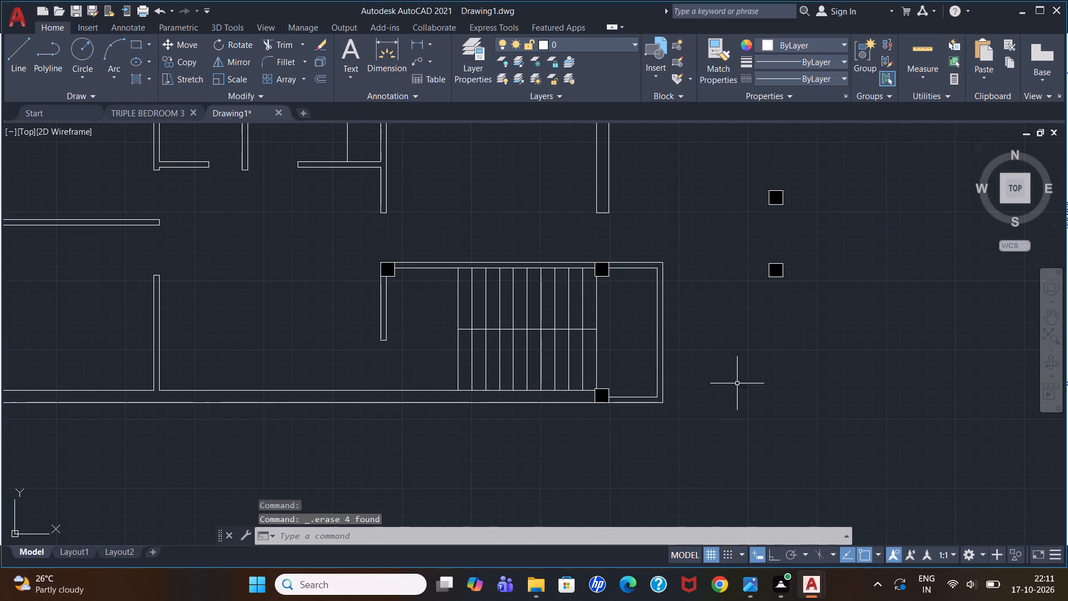
{"action": "left_click", "coordinate": [759, 250]}
{"action": "left_click", "coordinate": [818, 307]}
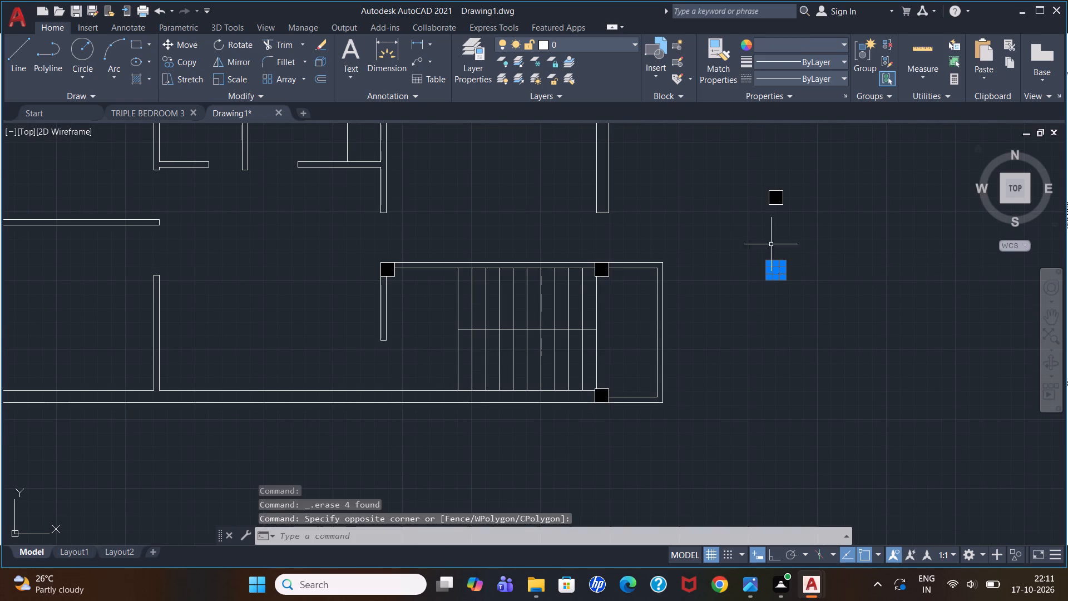
{"action": "left_click", "coordinate": [757, 182]}
{"action": "left_click", "coordinate": [795, 225]}
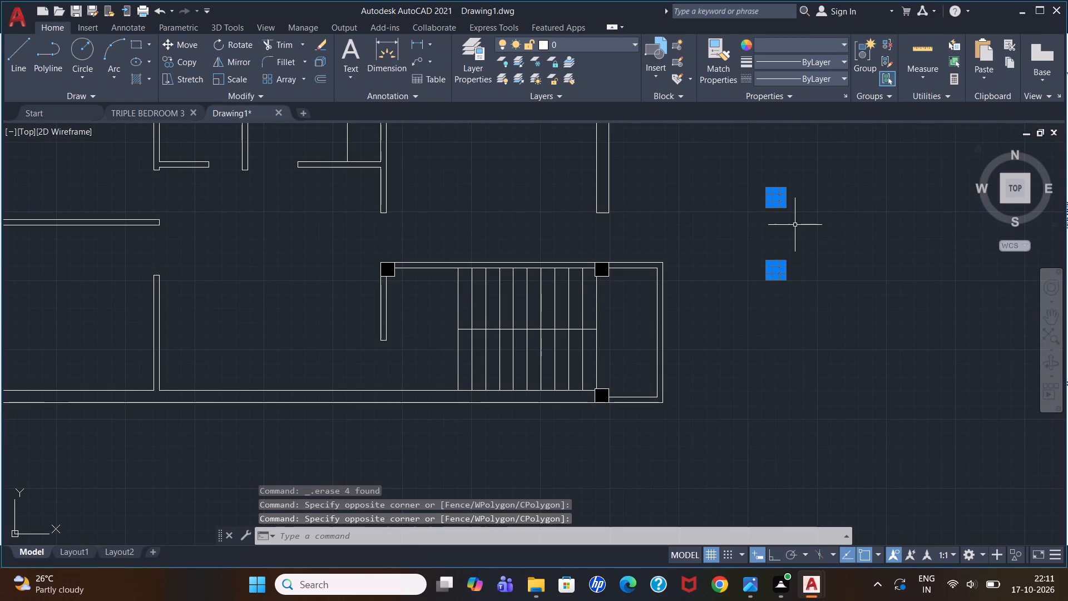
{"action": "key", "text": "Delete"}
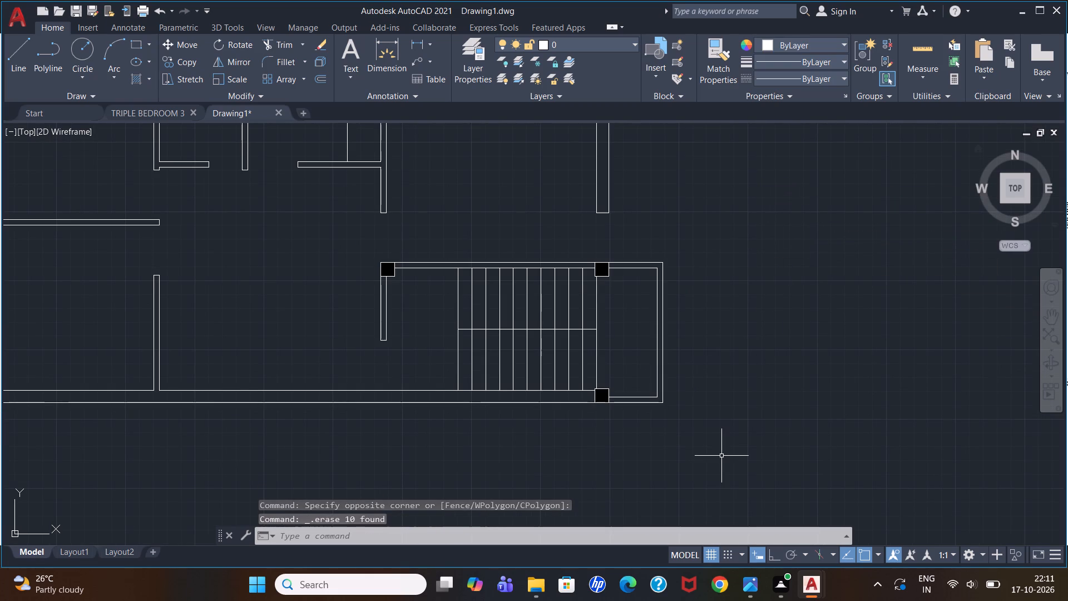
Draw a 9" by 9" square in the empty space beside the staircase enclosure, outside the plan.
{"action": "left_click", "coordinate": [723, 322]}
{"action": "left_click", "coordinate": [733, 328]}
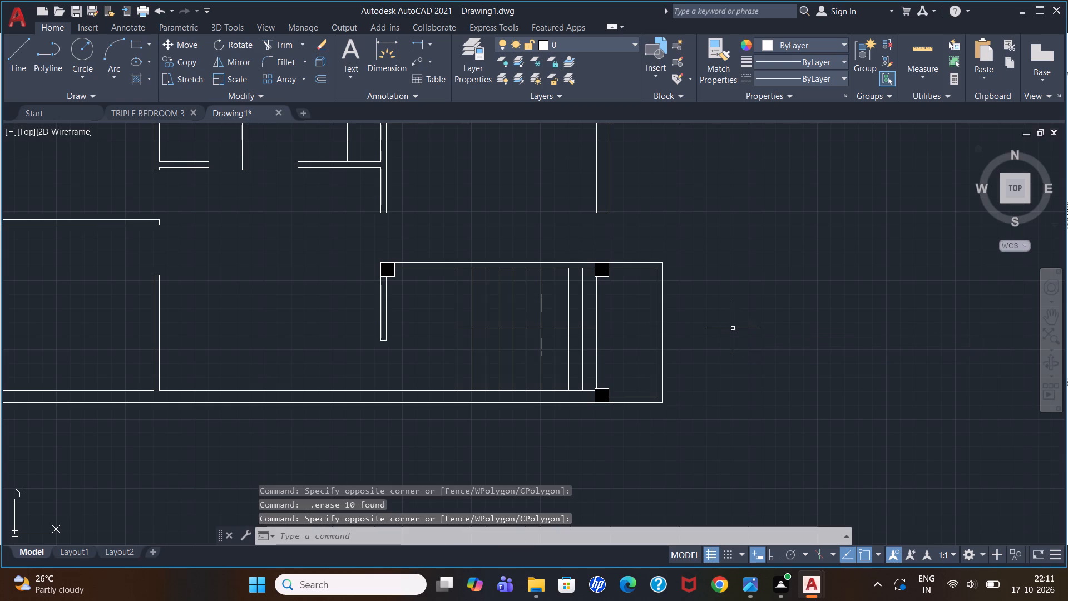
{"action": "left_click", "coordinate": [144, 47]}
{"action": "left_click", "coordinate": [759, 249]}
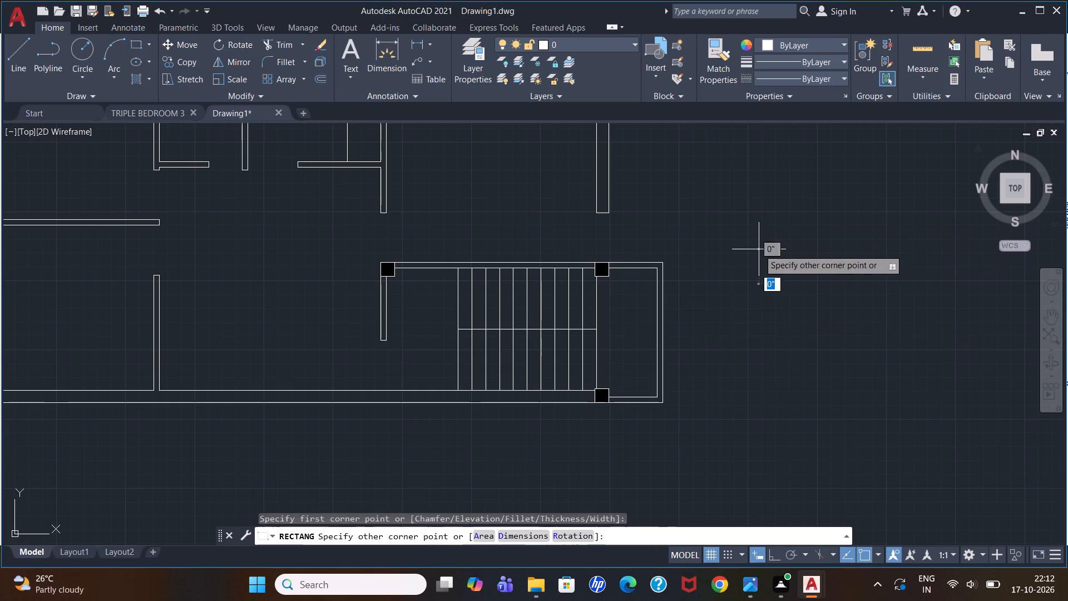
{"action": "type", "text": "9\""}
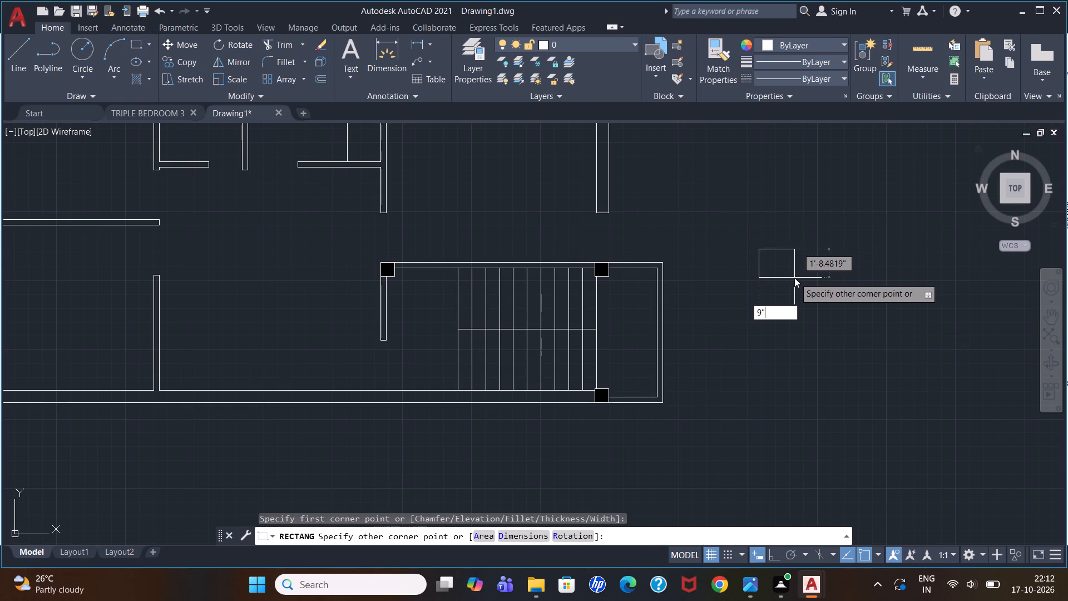
{"action": "key", "text": "comma"}
{"action": "type", "text": "9\""}
{"action": "key", "text": "Return"}
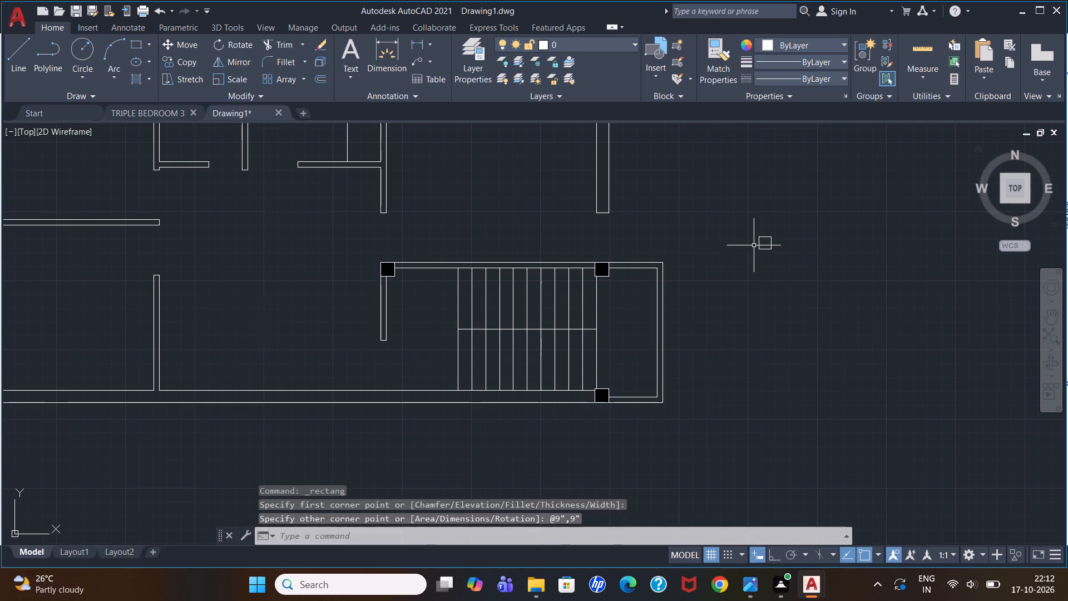
Hatch the new 9" square beside the plan with the black SOLID pattern.
{"action": "type", "text": "hat"}
{"action": "key", "text": "Return"}
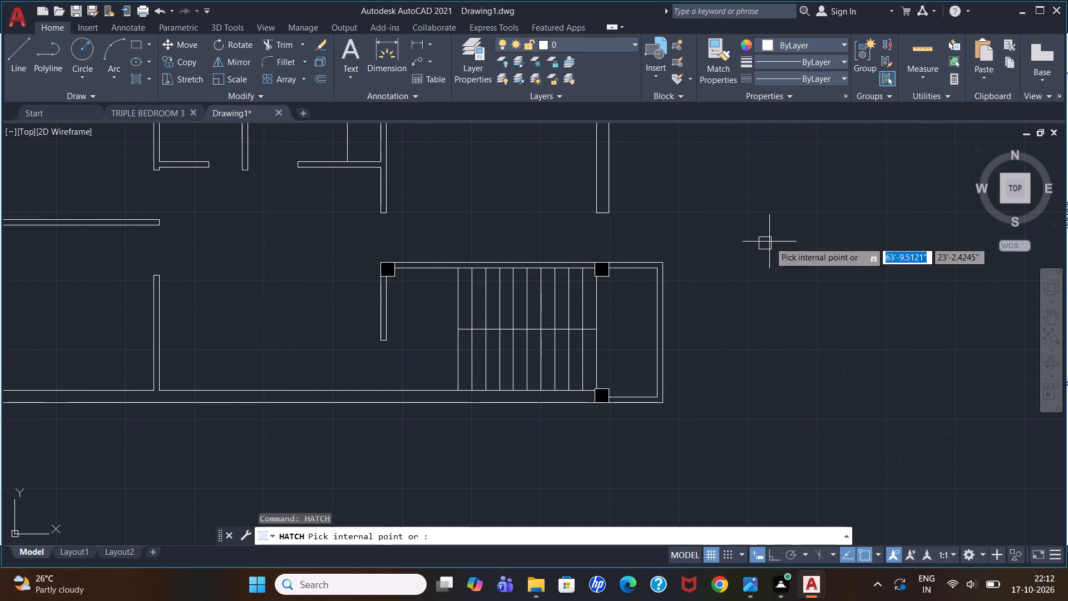
{"action": "left_click", "coordinate": [123, 51]}
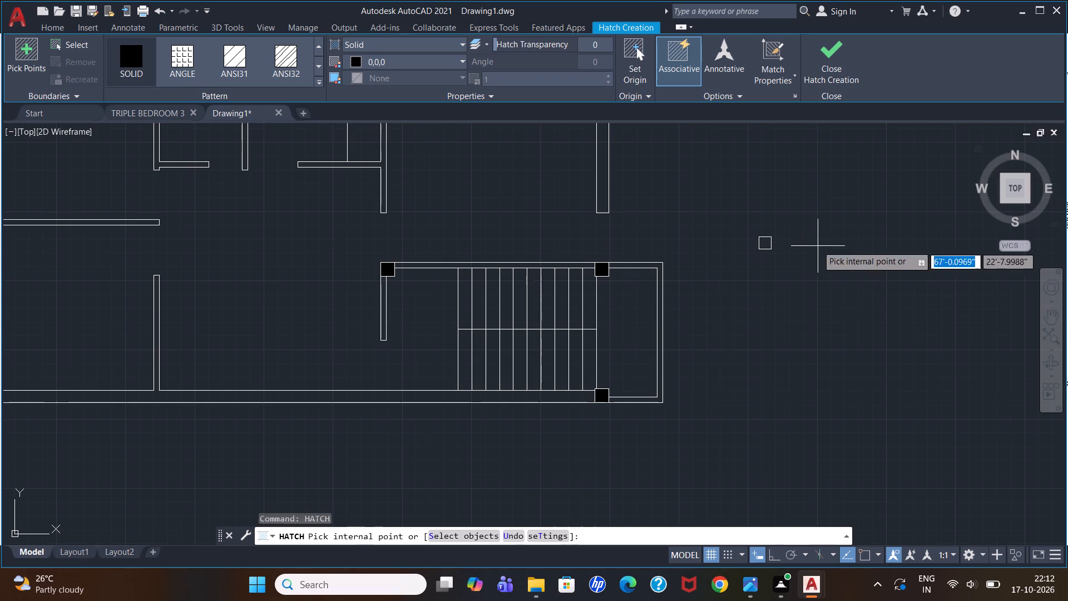
{"action": "left_click", "coordinate": [764, 245]}
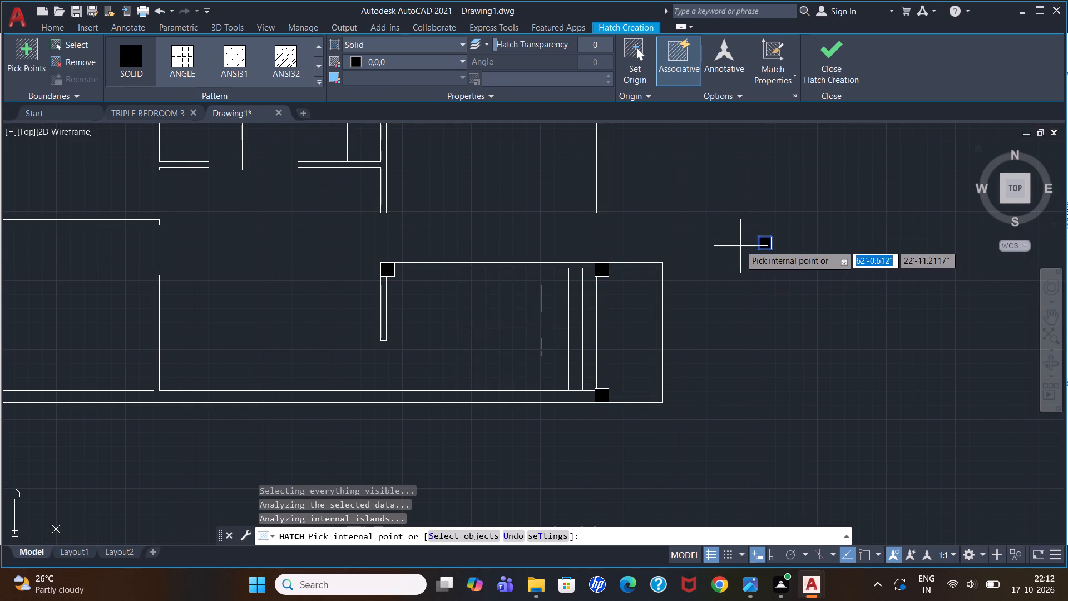
{"action": "key", "text": "Escape"}
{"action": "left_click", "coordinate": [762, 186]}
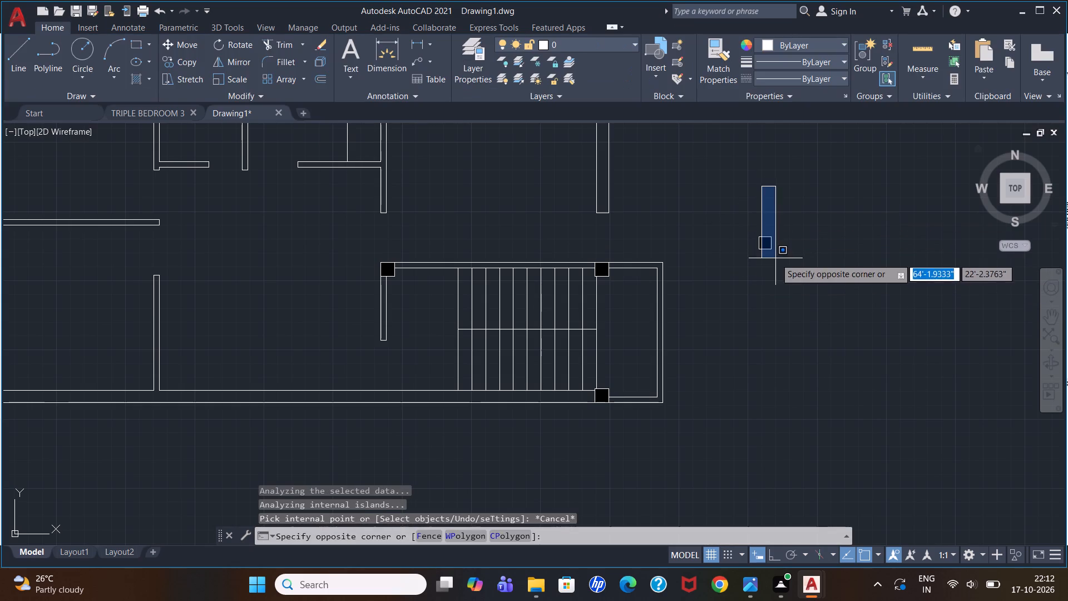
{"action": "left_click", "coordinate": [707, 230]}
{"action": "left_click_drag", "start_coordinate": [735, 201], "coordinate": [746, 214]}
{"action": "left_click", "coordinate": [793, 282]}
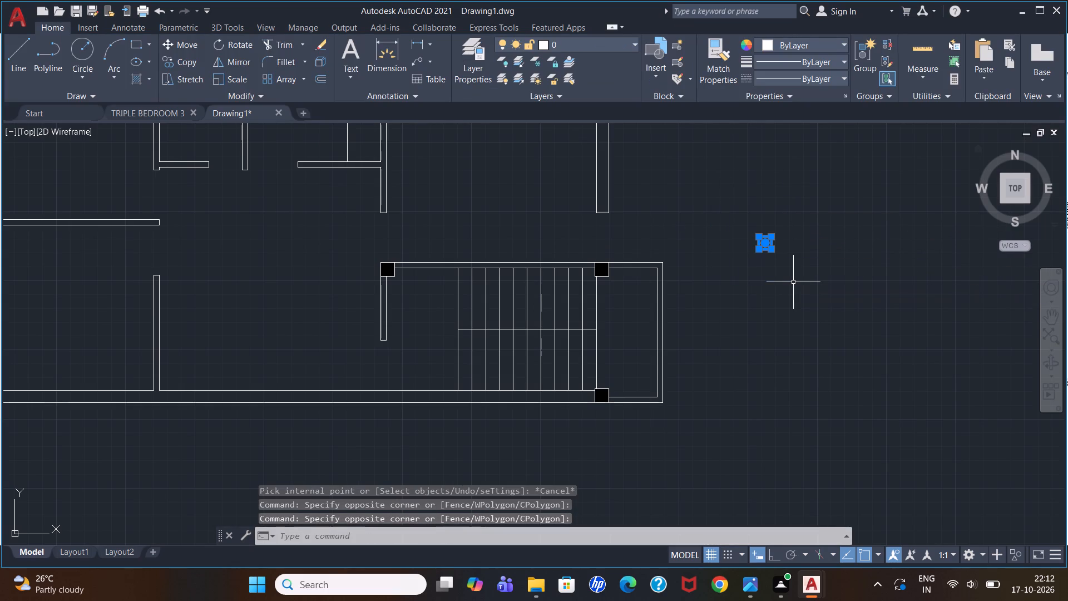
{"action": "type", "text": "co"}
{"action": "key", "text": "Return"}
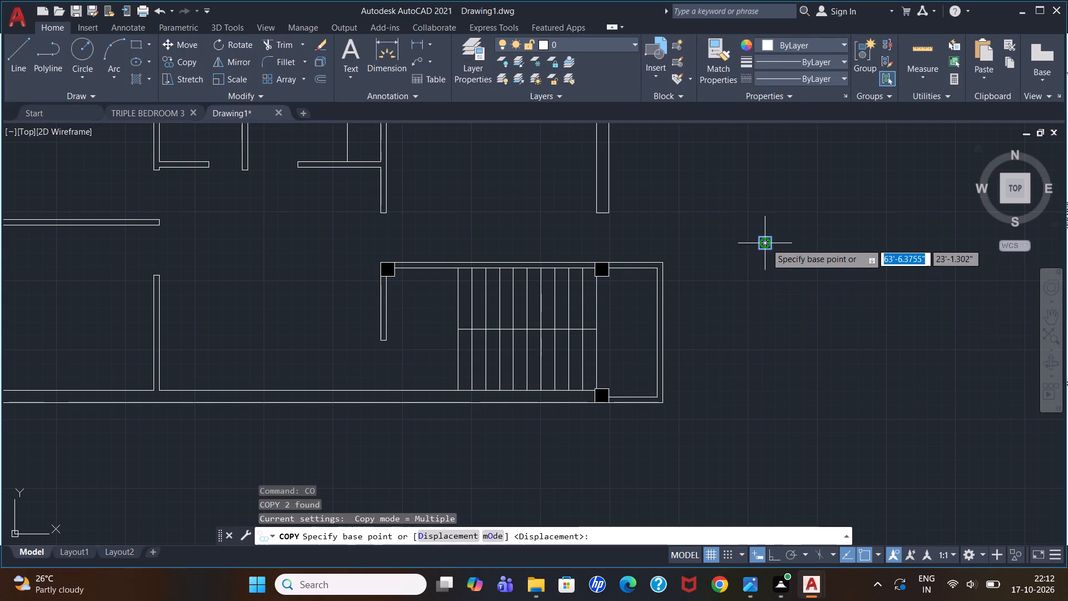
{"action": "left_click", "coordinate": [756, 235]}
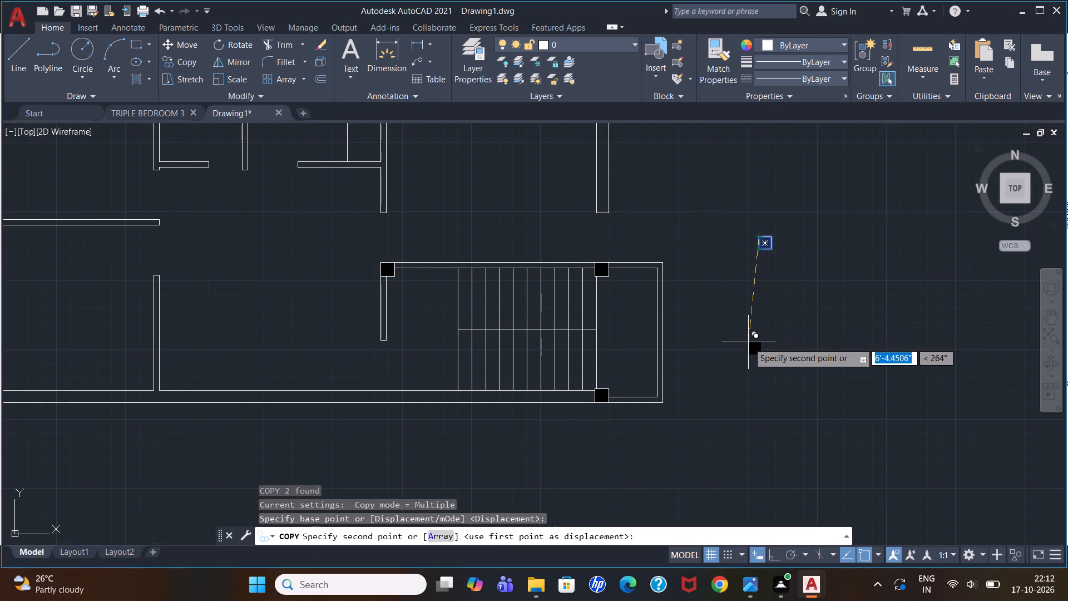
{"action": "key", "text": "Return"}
Copy the 9" filled square by its top-left corner into the bottom wall, below the staircase enclosure's left wall and at the lower partition's foot.
{"action": "left_click", "coordinate": [735, 223]}
{"action": "left_click", "coordinate": [789, 269]}
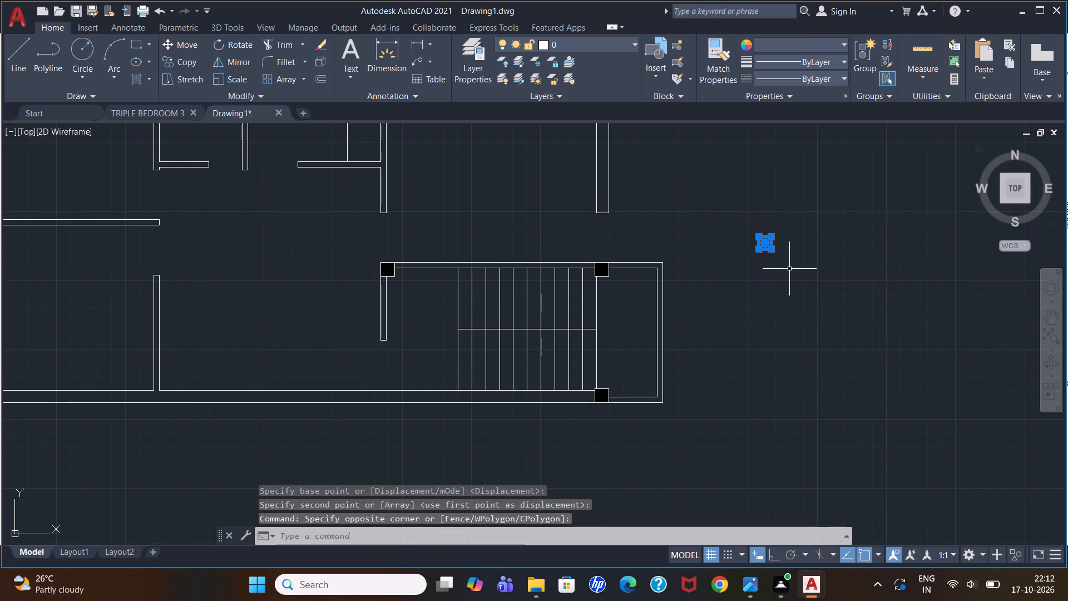
{"action": "type", "text": "co"}
{"action": "key", "text": "Return"}
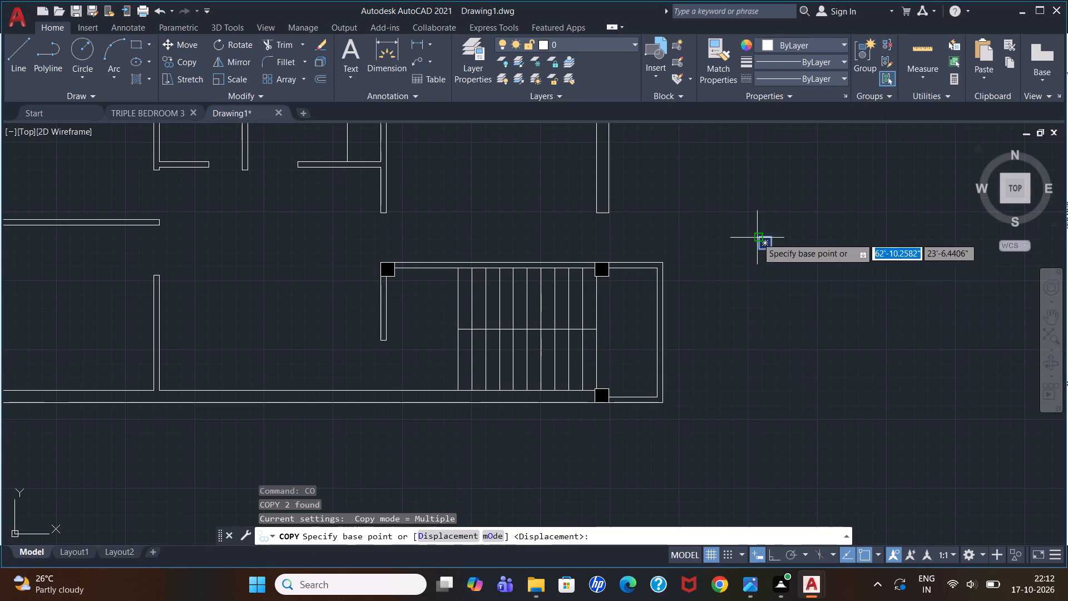
{"action": "left_click", "coordinate": [761, 239]}
{"action": "scroll", "coordinate": [370, 371], "scroll_direction": "up", "scroll_amount": 1}
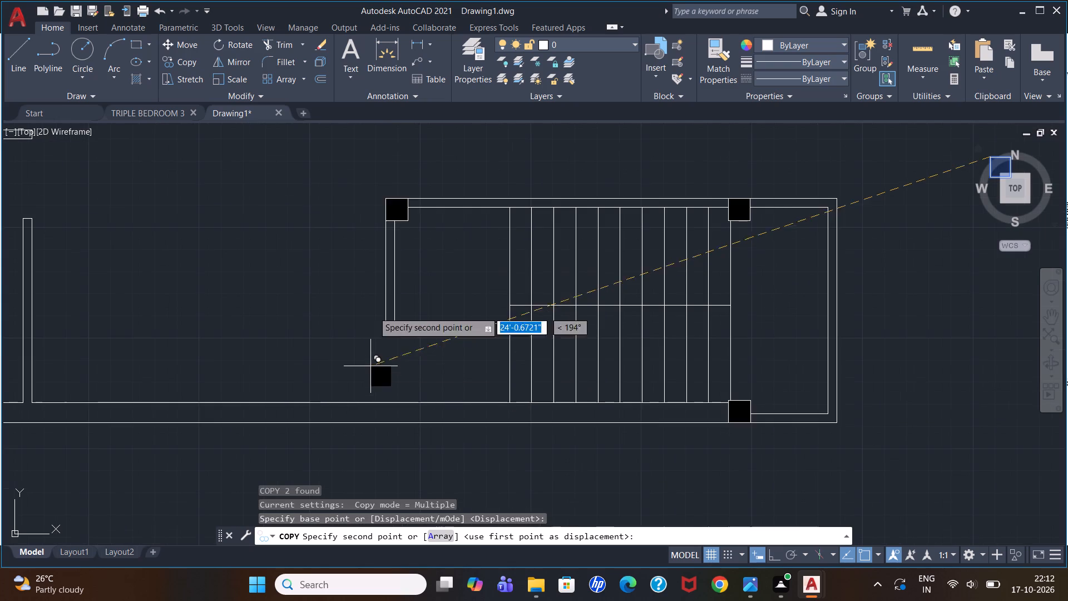
{"action": "left_click", "coordinate": [387, 405]}
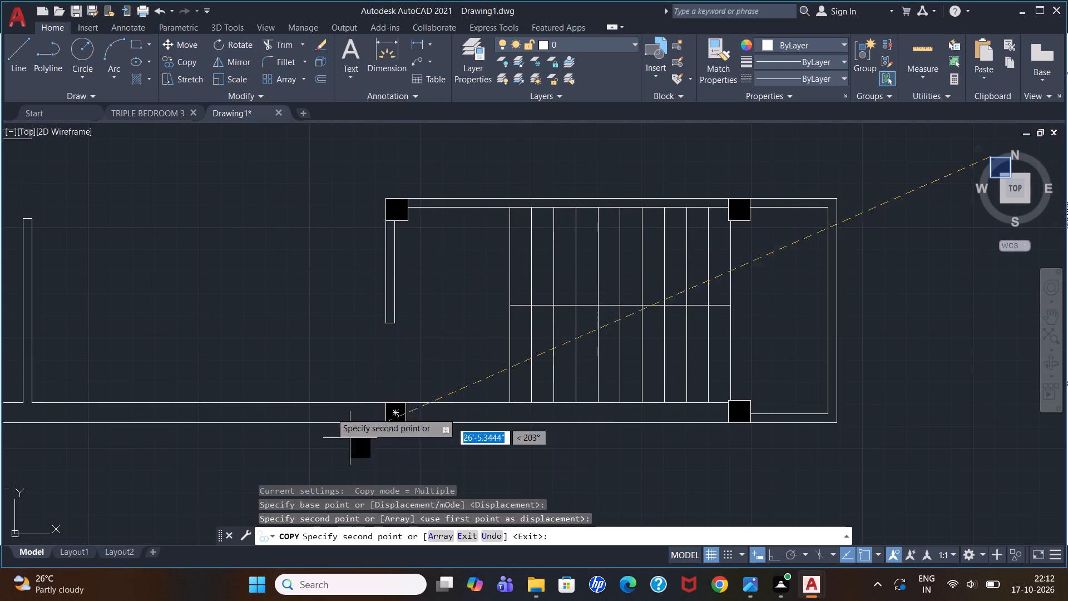
{"action": "scroll", "coordinate": [319, 336], "scroll_direction": "down", "scroll_amount": 2}
{"action": "scroll", "coordinate": [179, 371], "scroll_direction": "up", "scroll_amount": 2}
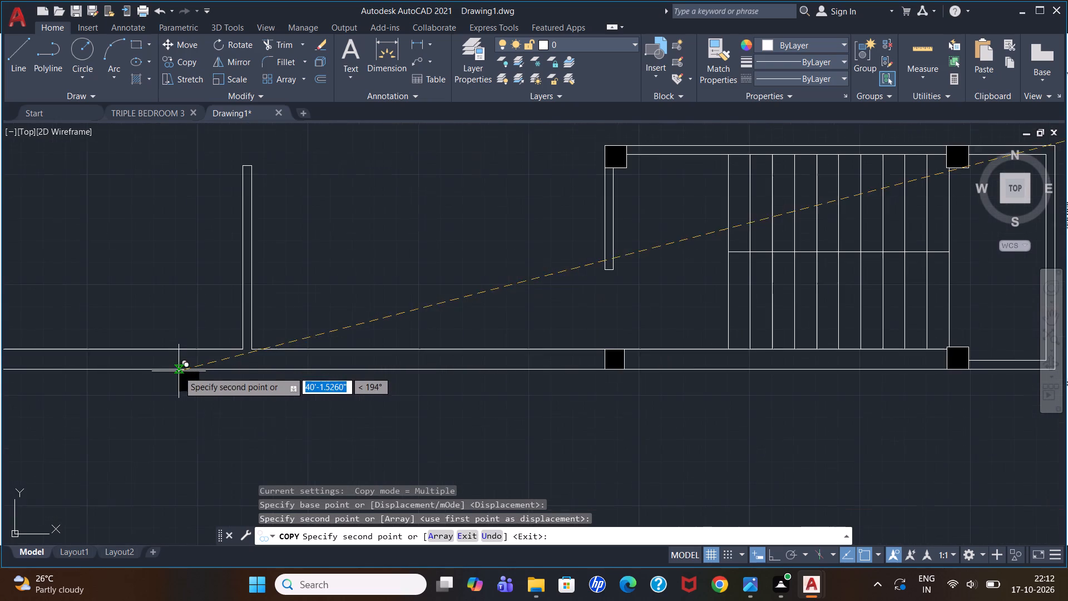
{"action": "left_click", "coordinate": [228, 347]}
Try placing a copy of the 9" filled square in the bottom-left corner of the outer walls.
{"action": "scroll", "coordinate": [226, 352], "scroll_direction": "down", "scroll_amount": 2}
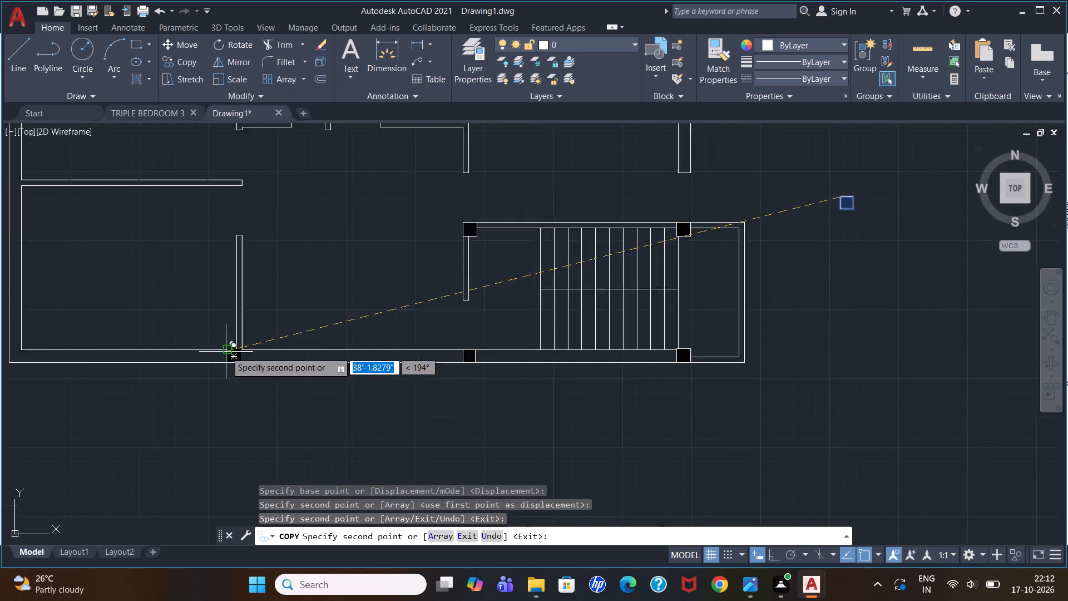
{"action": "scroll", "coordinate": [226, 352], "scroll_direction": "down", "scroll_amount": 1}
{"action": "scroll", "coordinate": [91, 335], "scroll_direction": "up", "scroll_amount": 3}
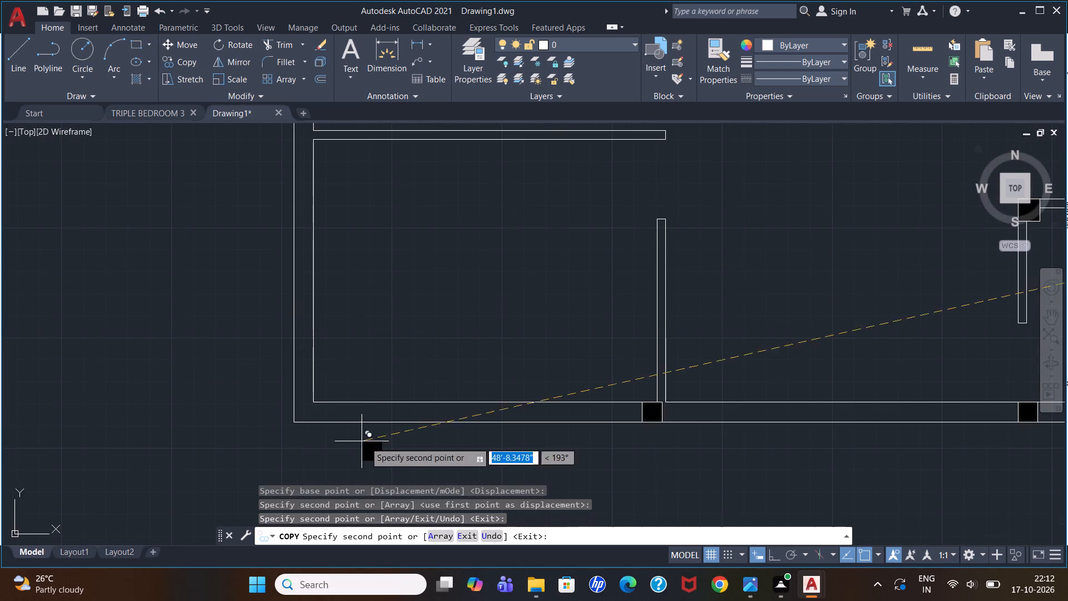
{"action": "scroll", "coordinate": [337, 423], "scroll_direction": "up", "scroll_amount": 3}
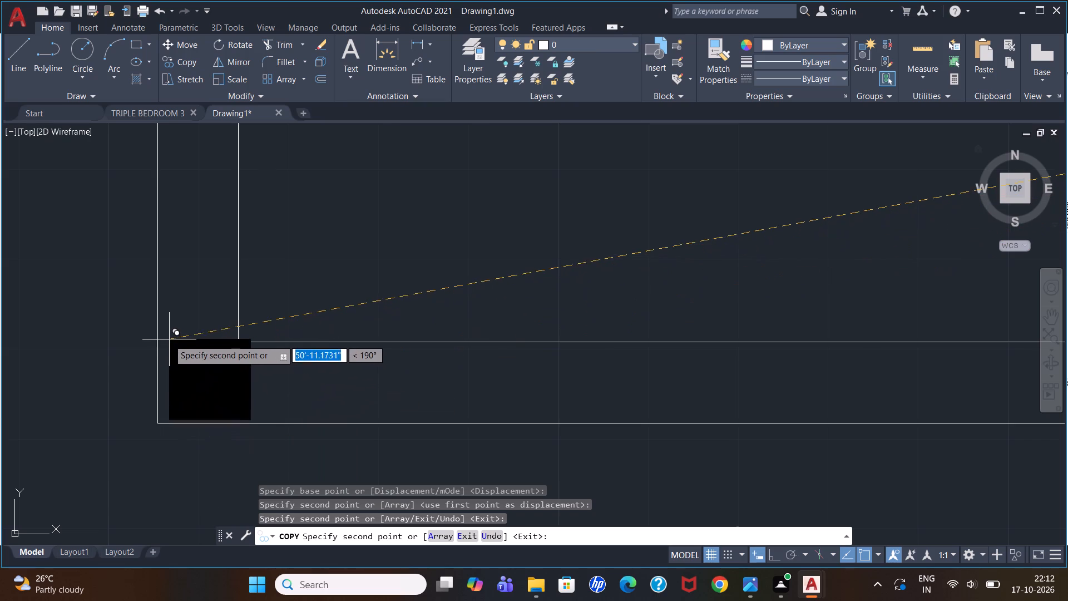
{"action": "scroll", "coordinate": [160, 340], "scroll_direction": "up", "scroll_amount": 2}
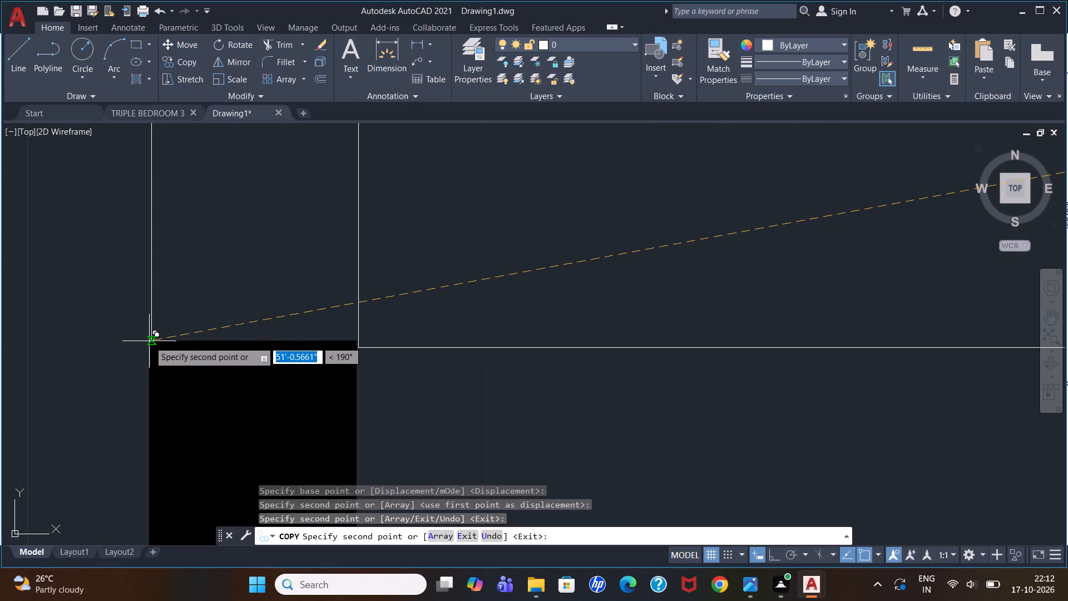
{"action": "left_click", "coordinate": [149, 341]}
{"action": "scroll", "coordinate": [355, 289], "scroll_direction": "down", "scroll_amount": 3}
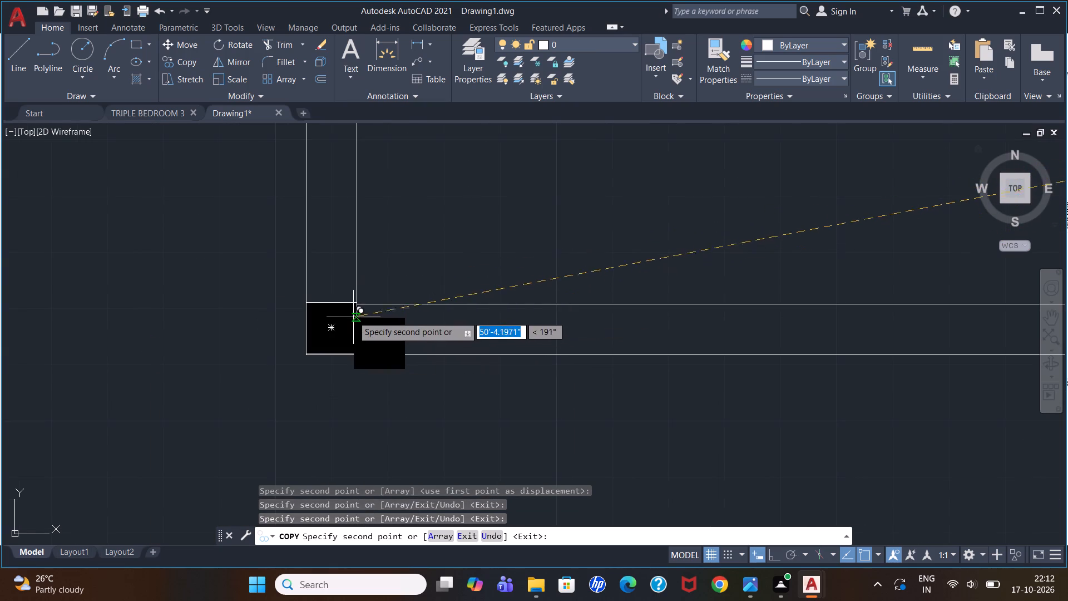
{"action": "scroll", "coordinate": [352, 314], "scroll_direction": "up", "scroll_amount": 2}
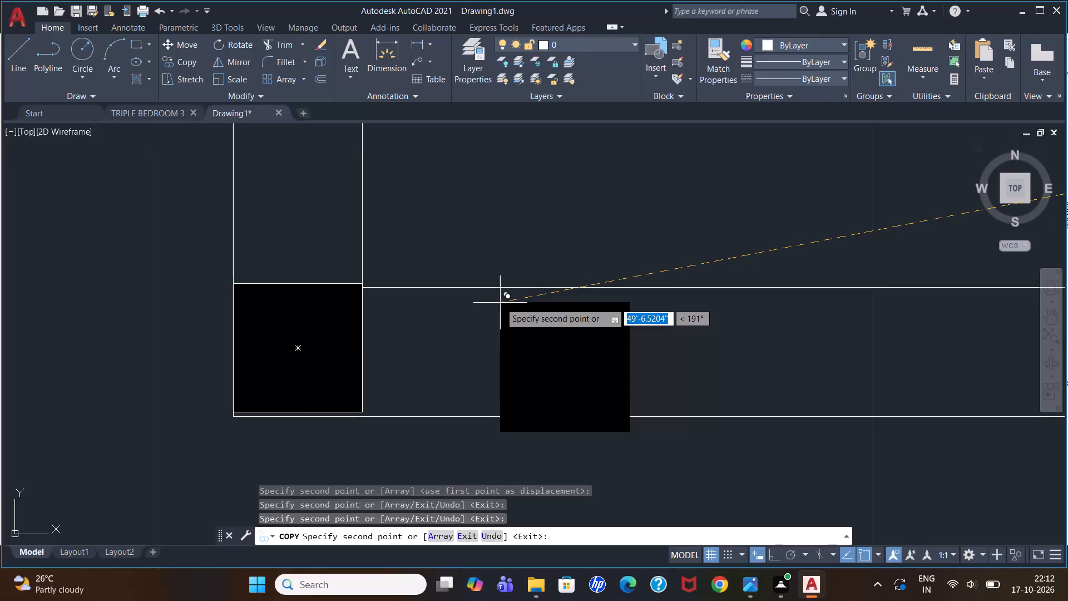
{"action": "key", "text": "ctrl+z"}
Place a copy of the 9" filled square in the outer walls' bottom-left corner, against the outer face of the left wall.
{"action": "scroll", "coordinate": [271, 303], "scroll_direction": "down", "scroll_amount": 4}
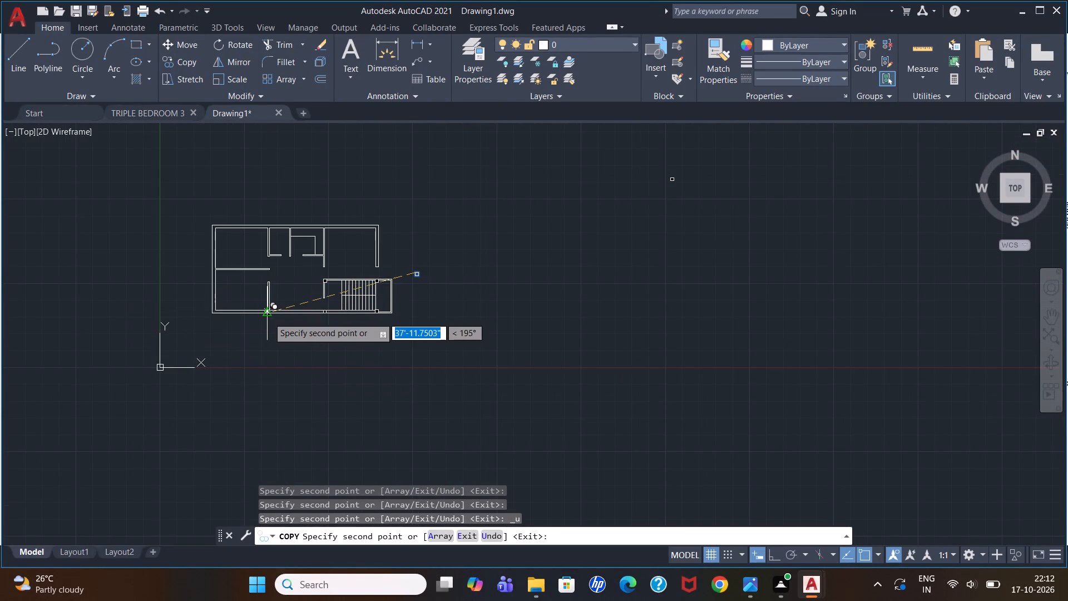
{"action": "scroll", "coordinate": [205, 306], "scroll_direction": "up", "scroll_amount": 4}
{"action": "scroll", "coordinate": [259, 326], "scroll_direction": "up", "scroll_amount": 3}
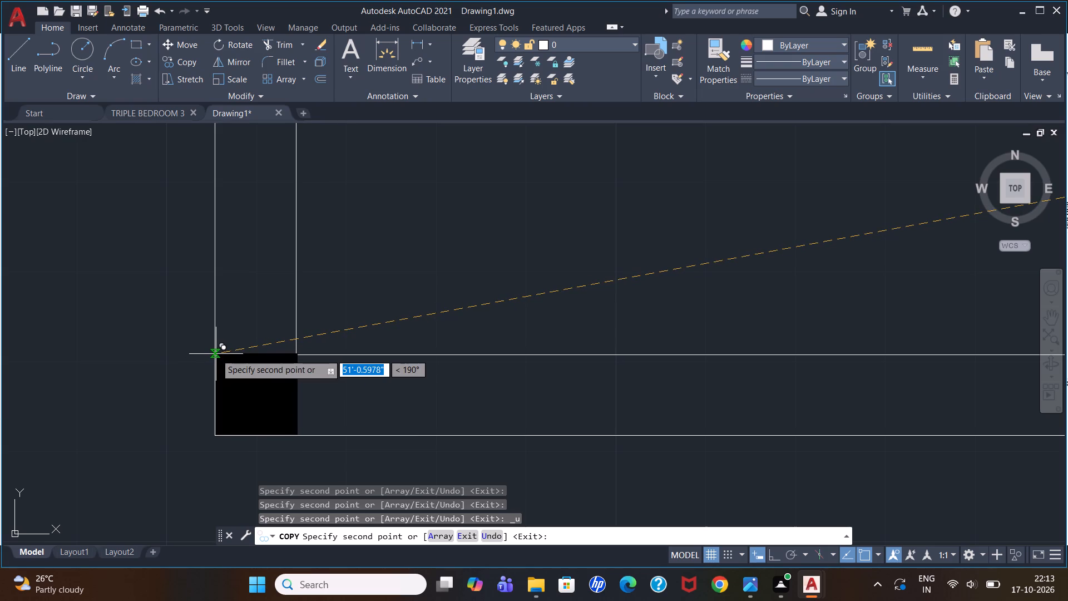
{"action": "left_click", "coordinate": [216, 352]}
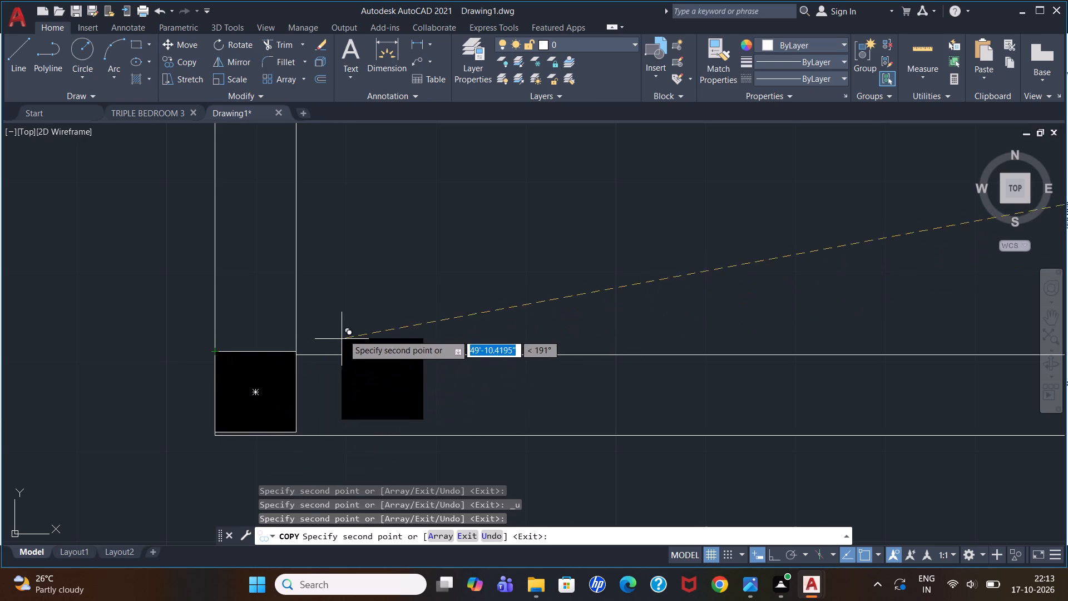
Place copies of the 9" filled square at both ends of the left rooms' horizontal partition, in the left wall and at its free end.
{"action": "scroll", "coordinate": [344, 333], "scroll_direction": "down", "scroll_amount": 7}
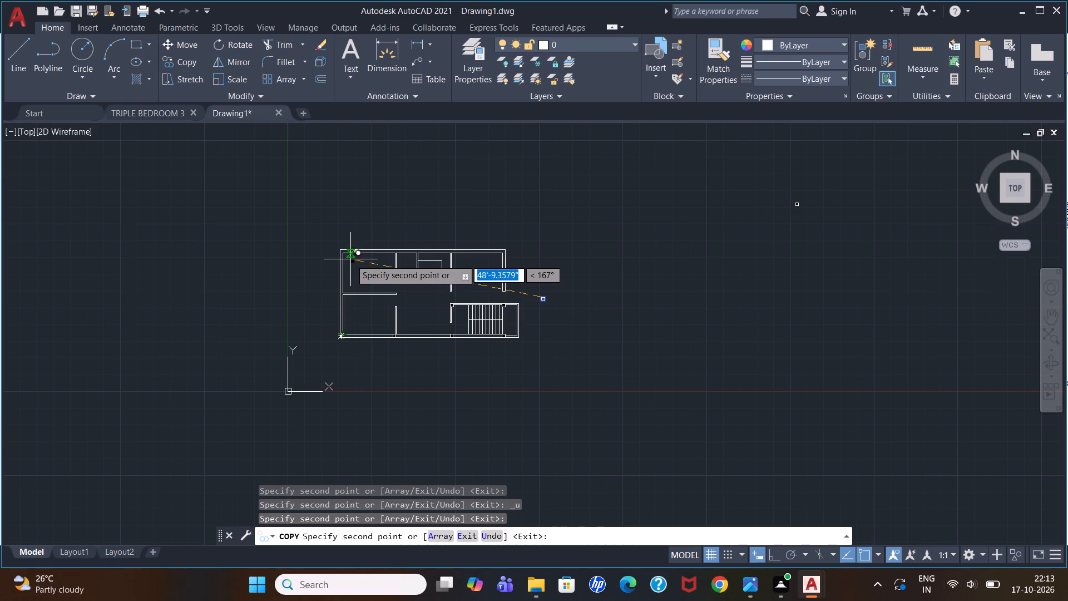
{"action": "scroll", "coordinate": [350, 259], "scroll_direction": "up", "scroll_amount": 3}
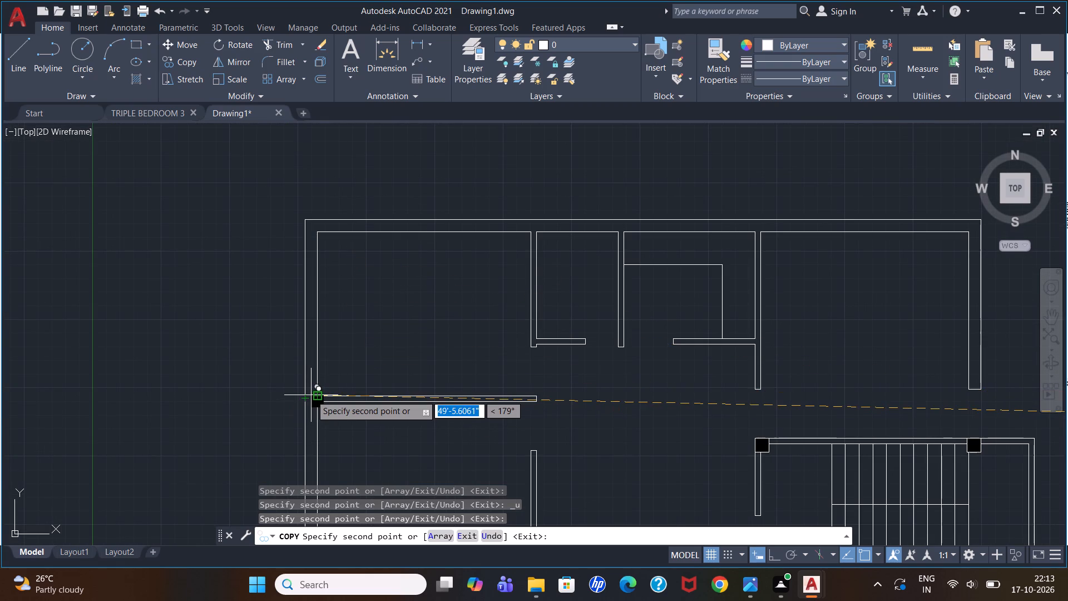
{"action": "scroll", "coordinate": [311, 395], "scroll_direction": "up", "scroll_amount": 3}
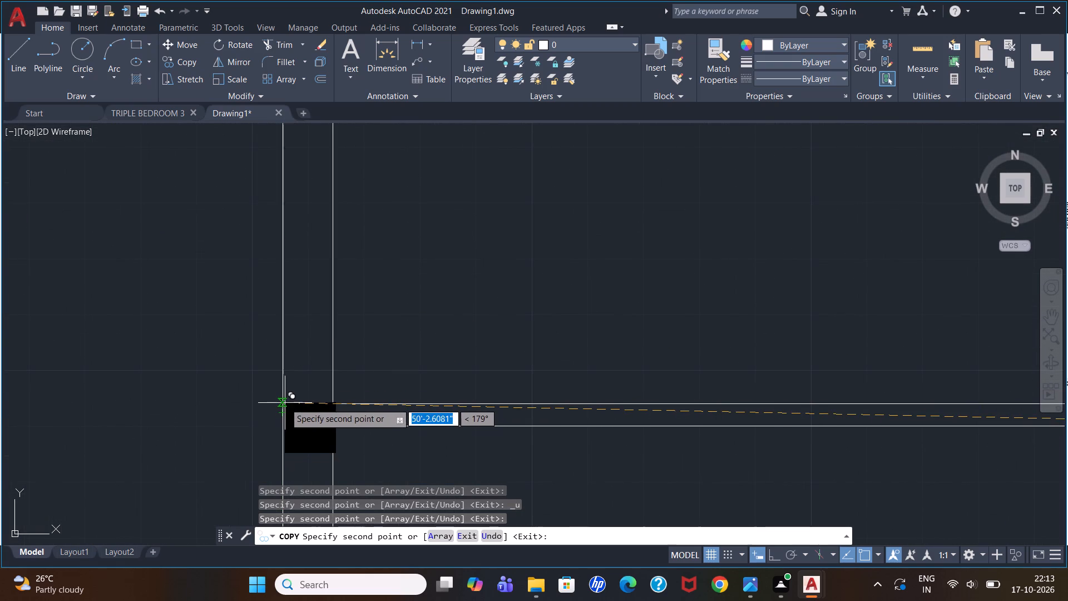
{"action": "left_click", "coordinate": [285, 401]}
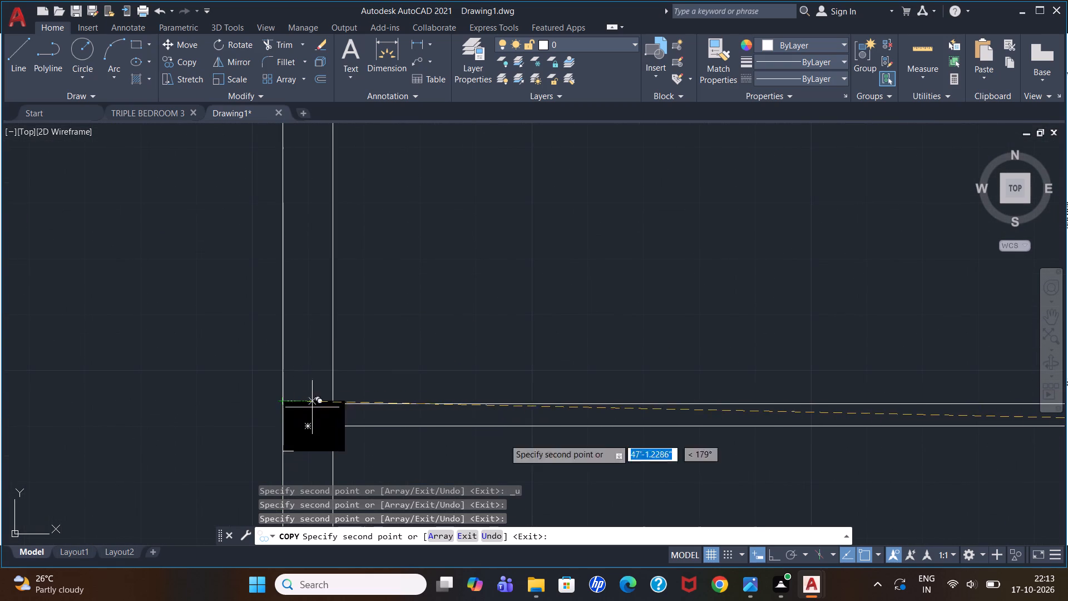
{"action": "scroll", "coordinate": [521, 351], "scroll_direction": "down", "scroll_amount": 3}
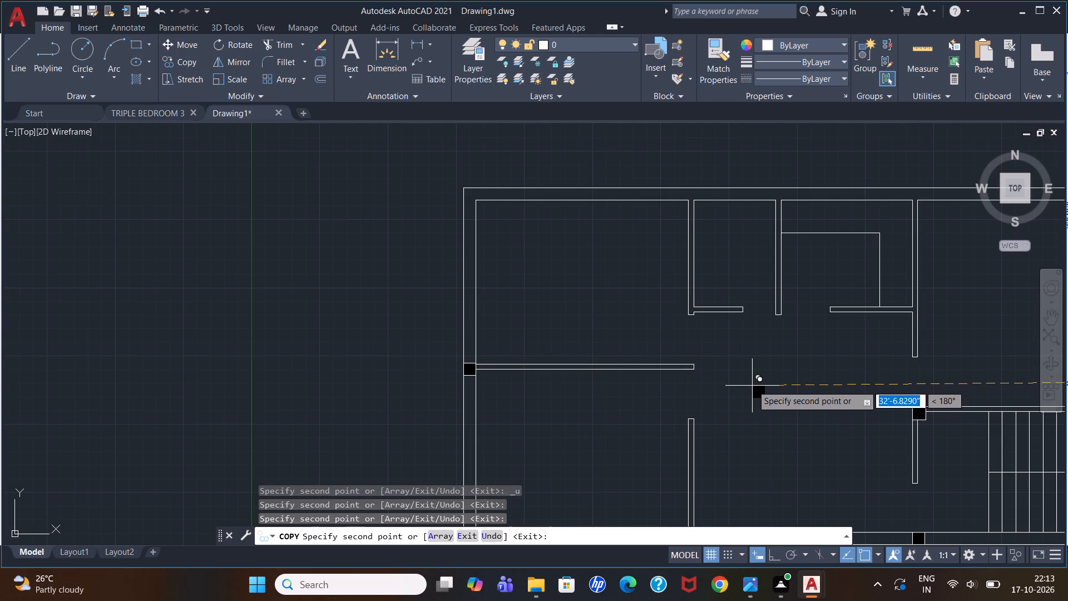
{"action": "scroll", "coordinate": [715, 391], "scroll_direction": "up", "scroll_amount": 3}
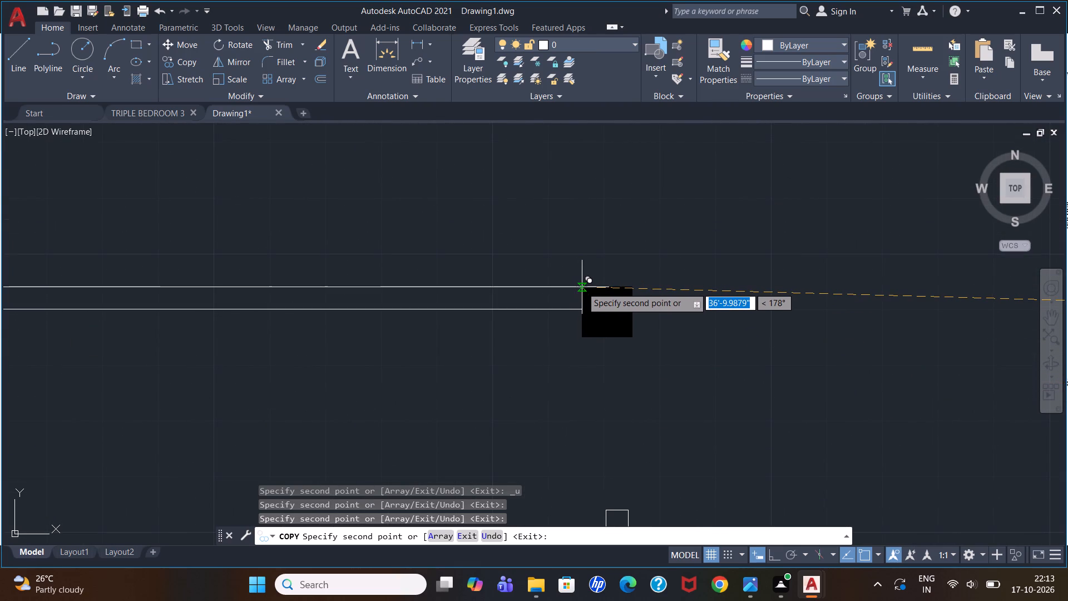
{"action": "left_click", "coordinate": [580, 285]}
Place copies of the 9" filled square in the outer walls' top-left corner and in the top wall above the first vertical partition.
{"action": "scroll", "coordinate": [629, 302], "scroll_direction": "down", "scroll_amount": 3}
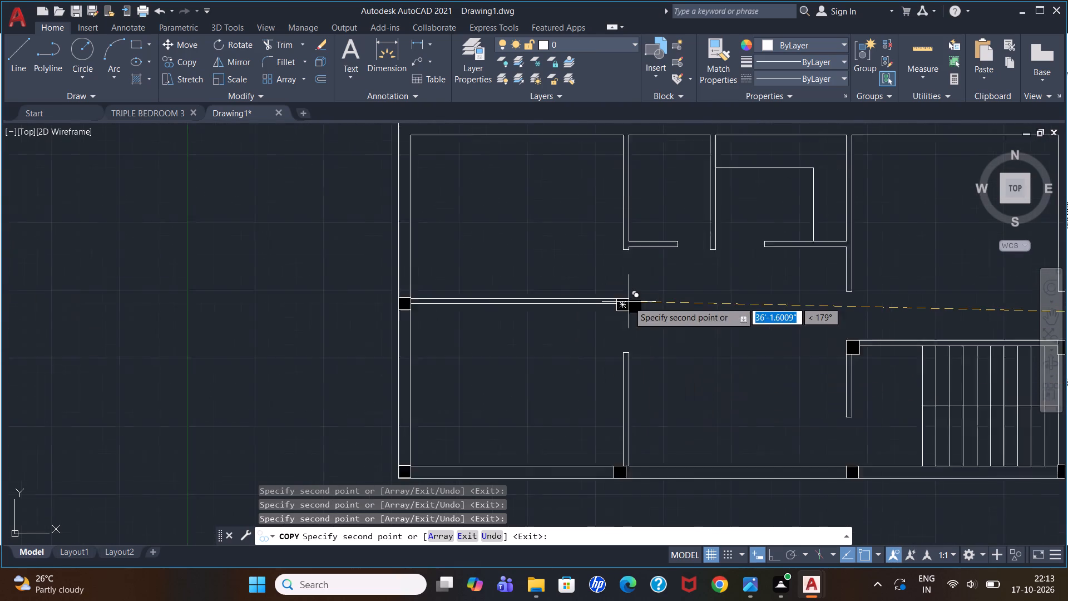
{"action": "scroll", "coordinate": [629, 302], "scroll_direction": "down", "scroll_amount": 1}
{"action": "scroll", "coordinate": [588, 273], "scroll_direction": "up", "scroll_amount": 3}
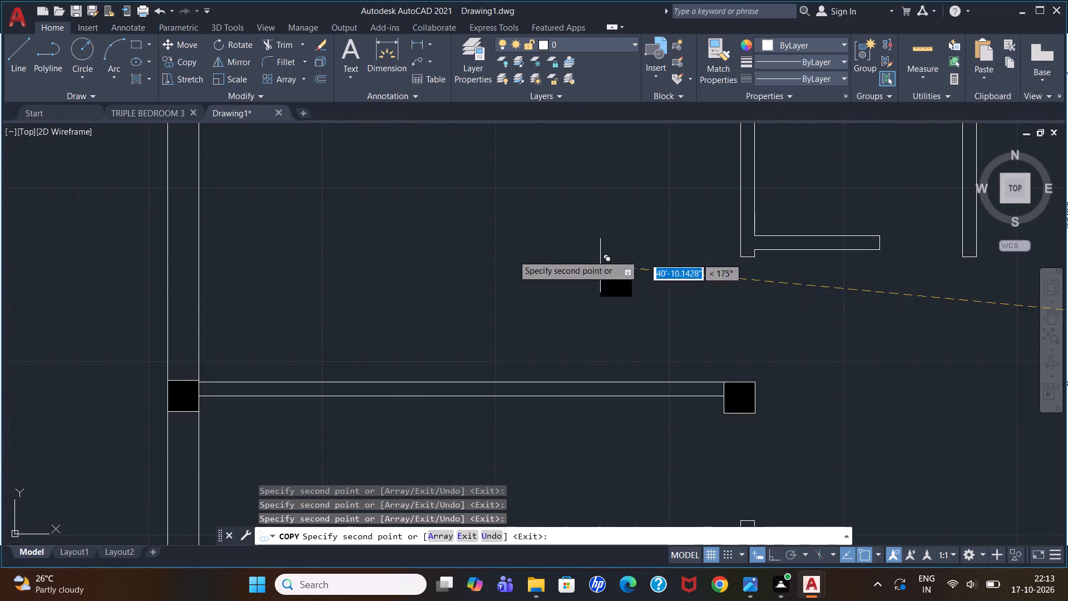
{"action": "scroll", "coordinate": [463, 244], "scroll_direction": "down", "scroll_amount": 3}
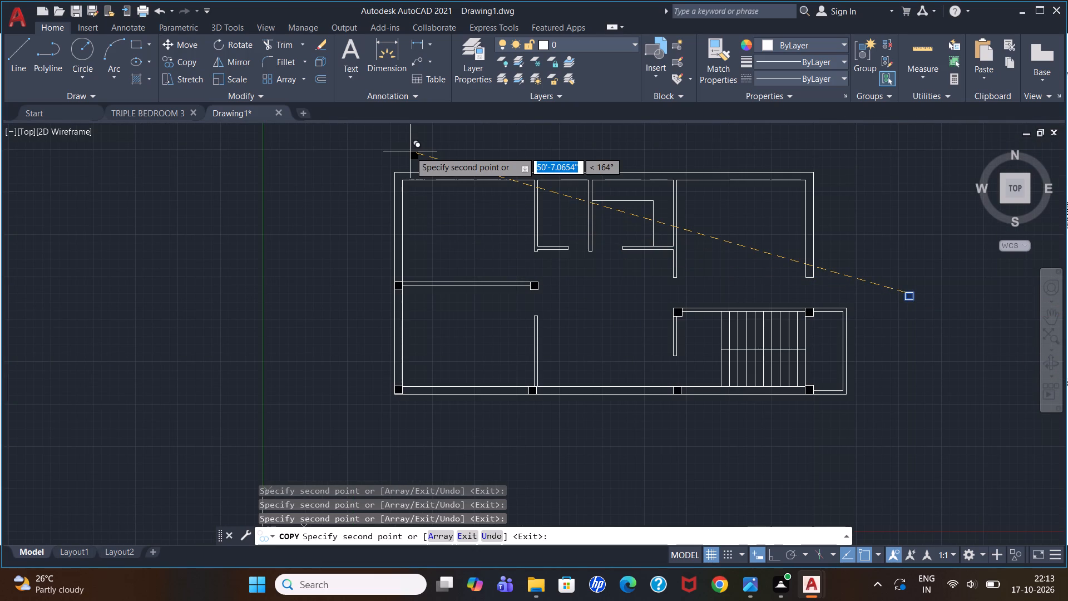
{"action": "scroll", "coordinate": [401, 152], "scroll_direction": "up", "scroll_amount": 3}
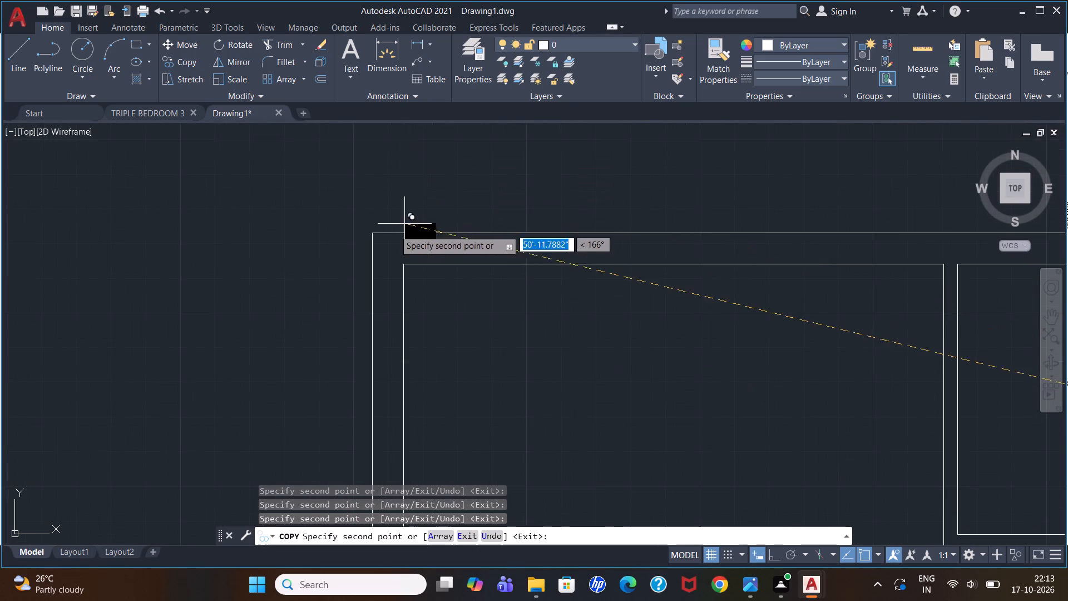
{"action": "left_click", "coordinate": [375, 237]}
{"action": "scroll", "coordinate": [476, 198], "scroll_direction": "down", "scroll_amount": 4}
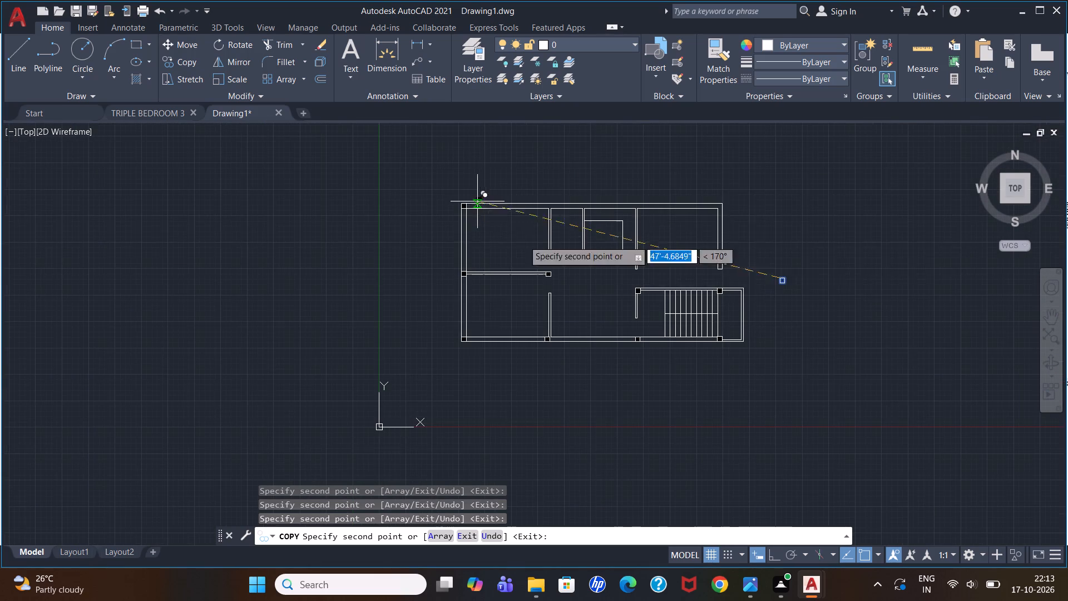
{"action": "scroll", "coordinate": [614, 183], "scroll_direction": "up", "scroll_amount": 3}
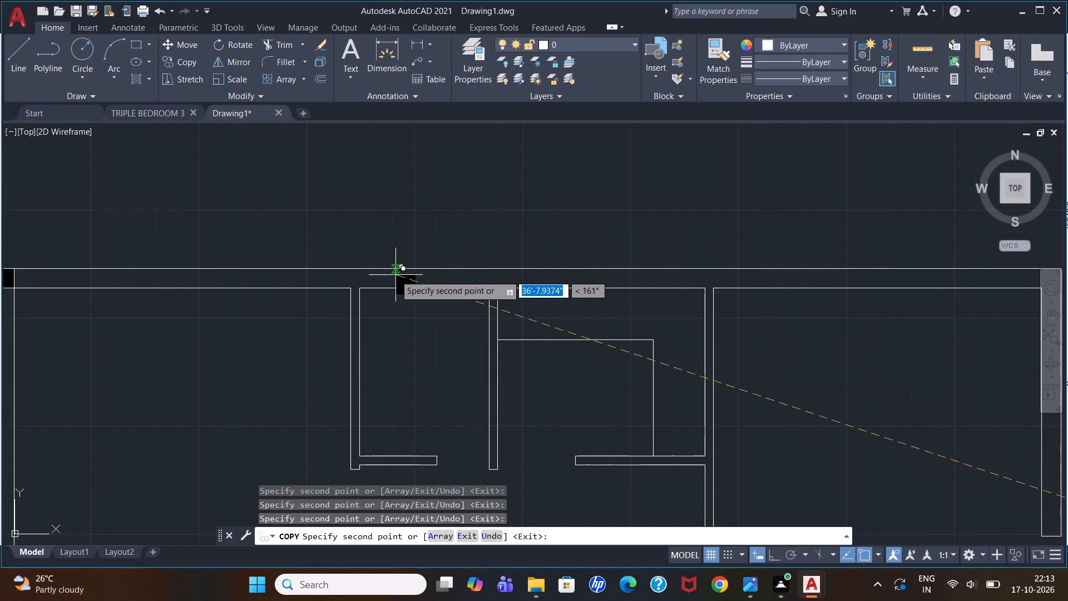
{"action": "scroll", "coordinate": [317, 277], "scroll_direction": "up", "scroll_amount": 2}
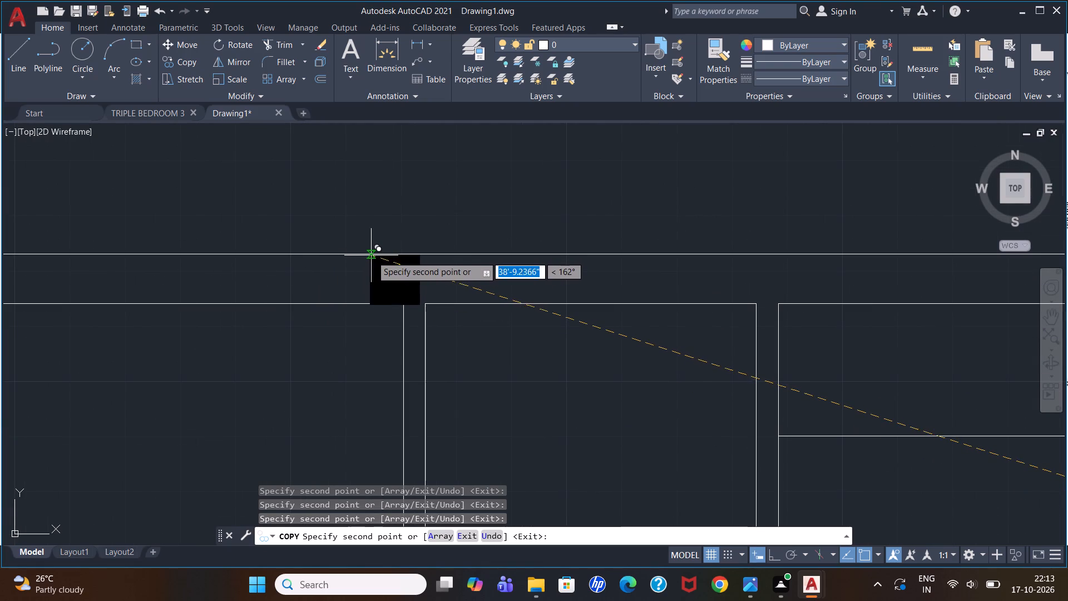
{"action": "left_click", "coordinate": [377, 253]}
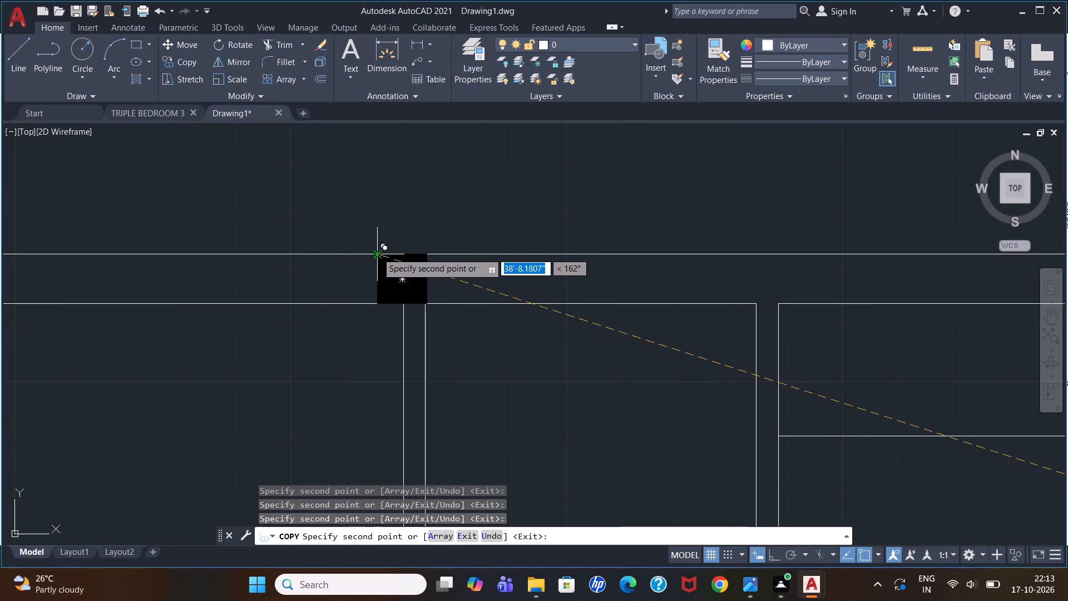
Place copies of the 9" filled square in the top wall above the third vertical partition and in the top-right corner, ending the copying.
{"action": "scroll", "coordinate": [526, 278], "scroll_direction": "down", "scroll_amount": 3}
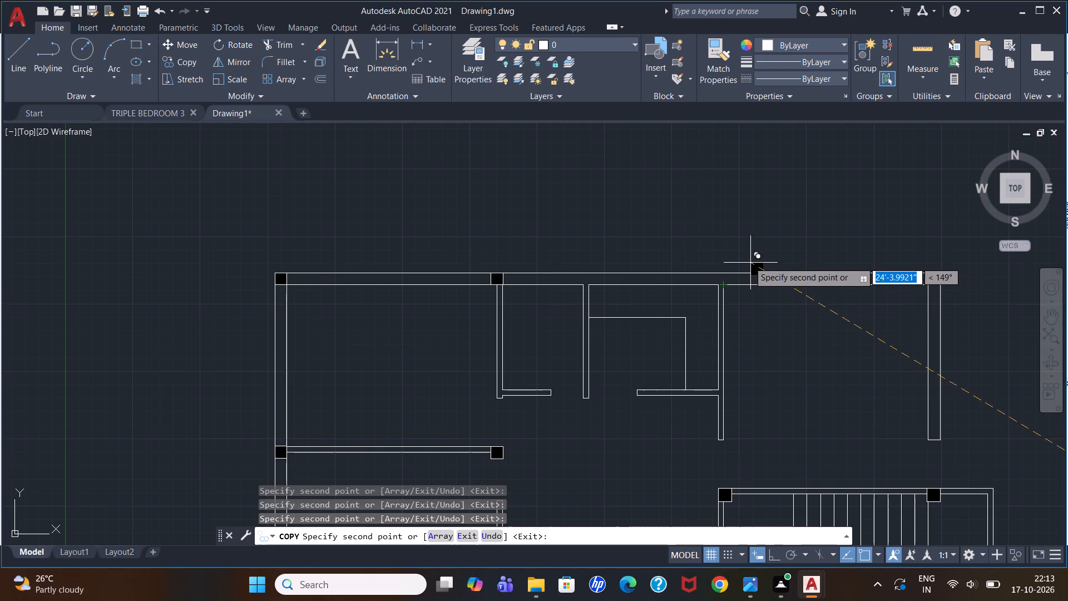
{"action": "scroll", "coordinate": [735, 270], "scroll_direction": "up", "scroll_amount": 5}
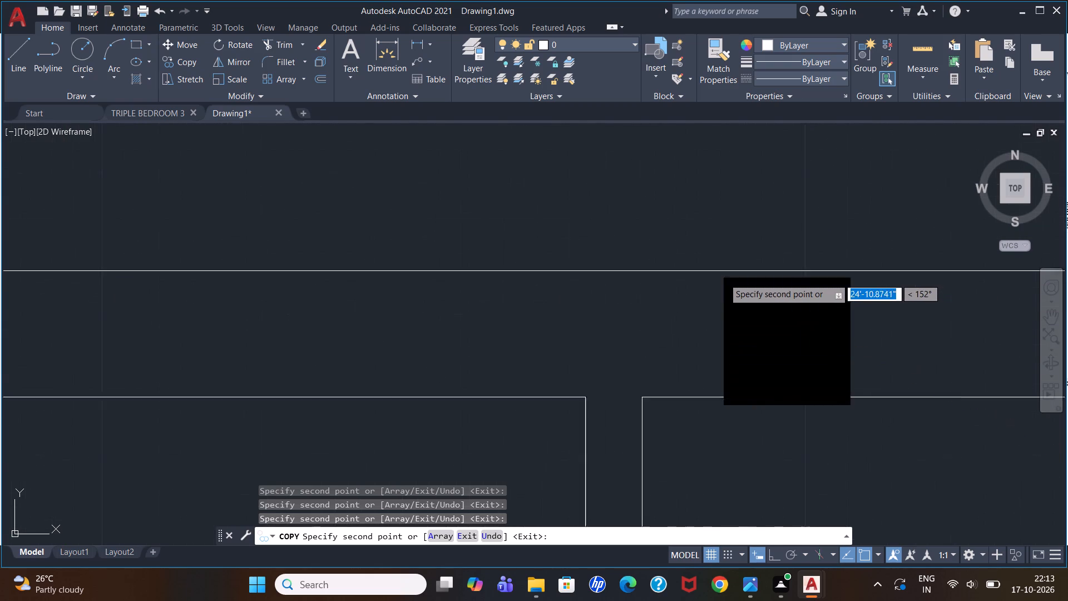
{"action": "scroll", "coordinate": [724, 278], "scroll_direction": "up", "scroll_amount": 1}
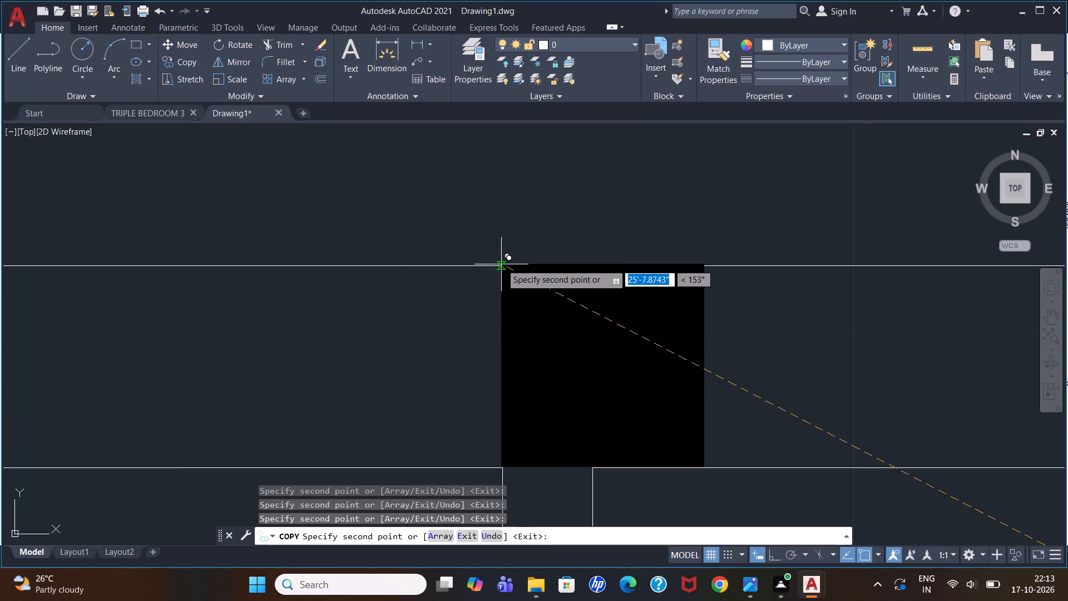
{"action": "left_click", "coordinate": [501, 263]}
{"action": "scroll", "coordinate": [659, 221], "scroll_direction": "down", "scroll_amount": 7}
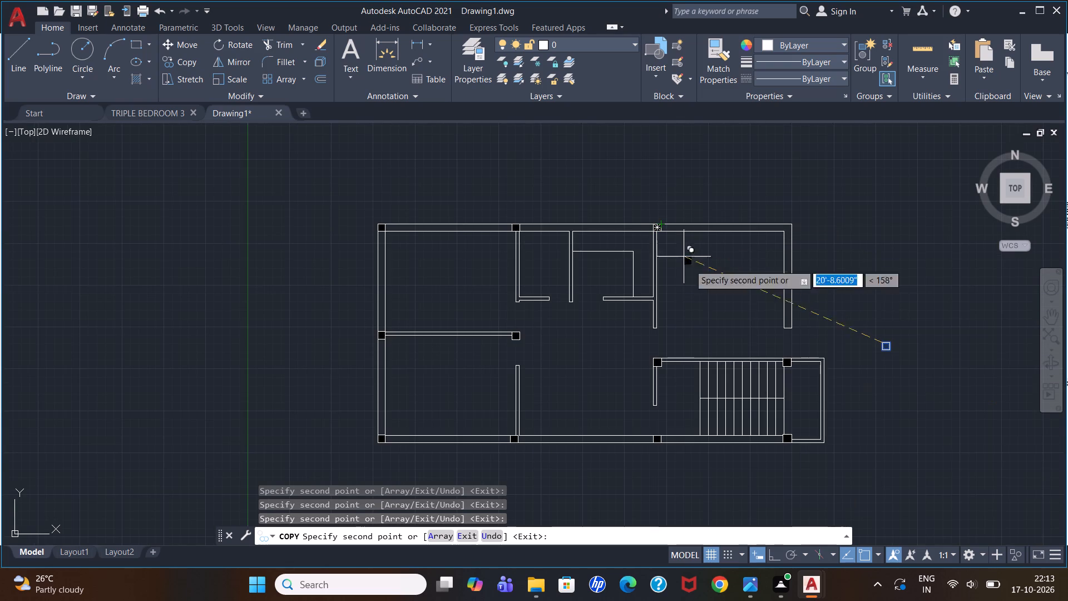
{"action": "scroll", "coordinate": [820, 229], "scroll_direction": "up", "scroll_amount": 3}
{"action": "scroll", "coordinate": [674, 204], "scroll_direction": "up", "scroll_amount": 1}
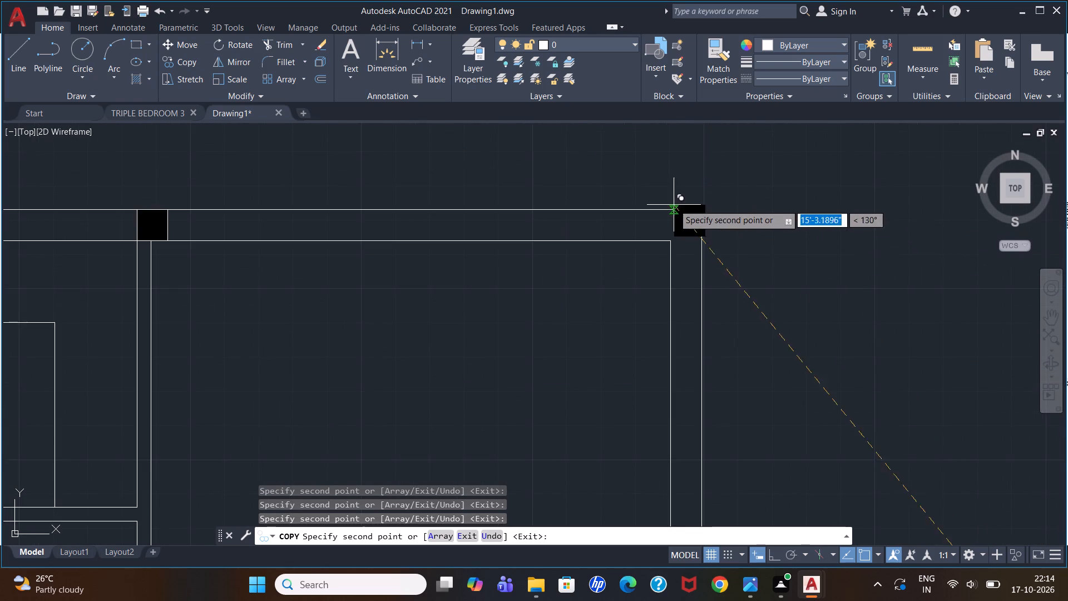
{"action": "scroll", "coordinate": [674, 204], "scroll_direction": "up", "scroll_amount": 1}
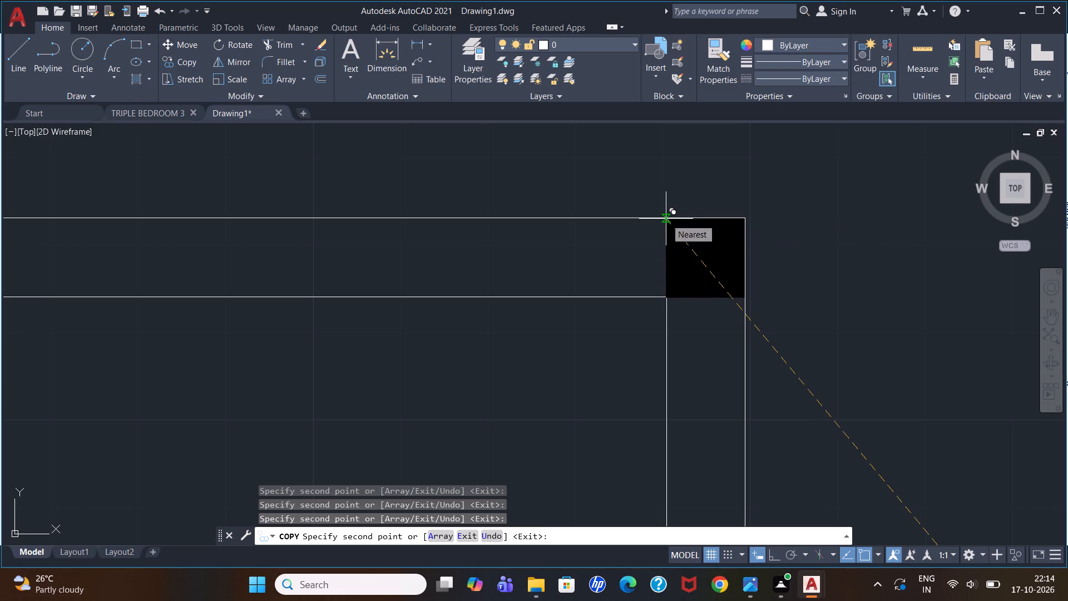
{"action": "left_click", "coordinate": [666, 216]}
{"action": "scroll", "coordinate": [770, 235], "scroll_direction": "down", "scroll_amount": 6}
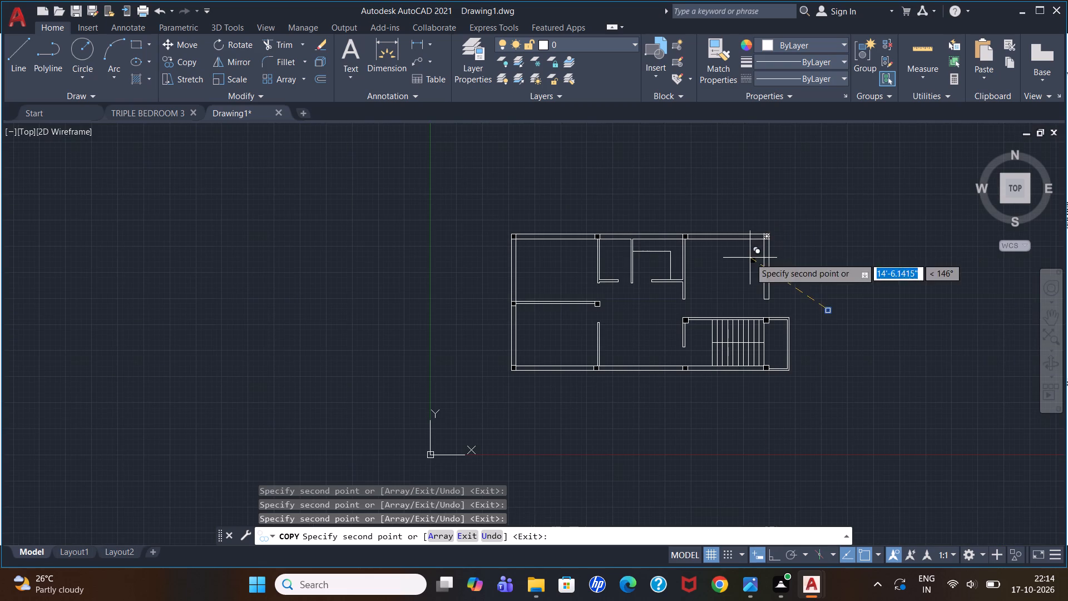
{"action": "key", "text": "Escape"}
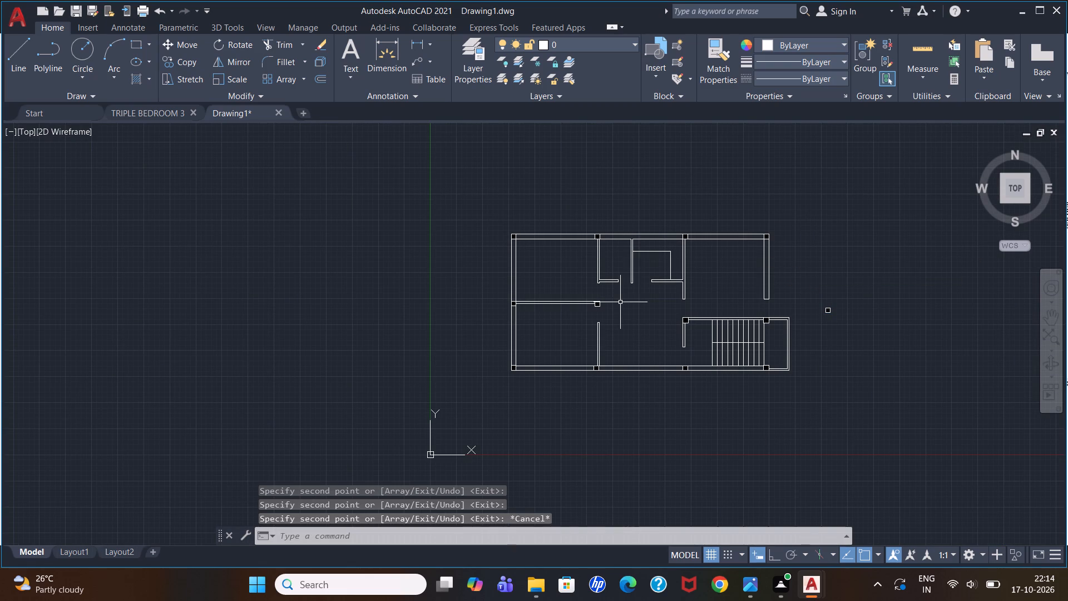
Draw a horizontal line with Ortho on across the upper stair flight, from the first riser line's midpoint to the last riser line.
{"action": "scroll", "coordinate": [631, 260], "scroll_direction": "up", "scroll_amount": 2}
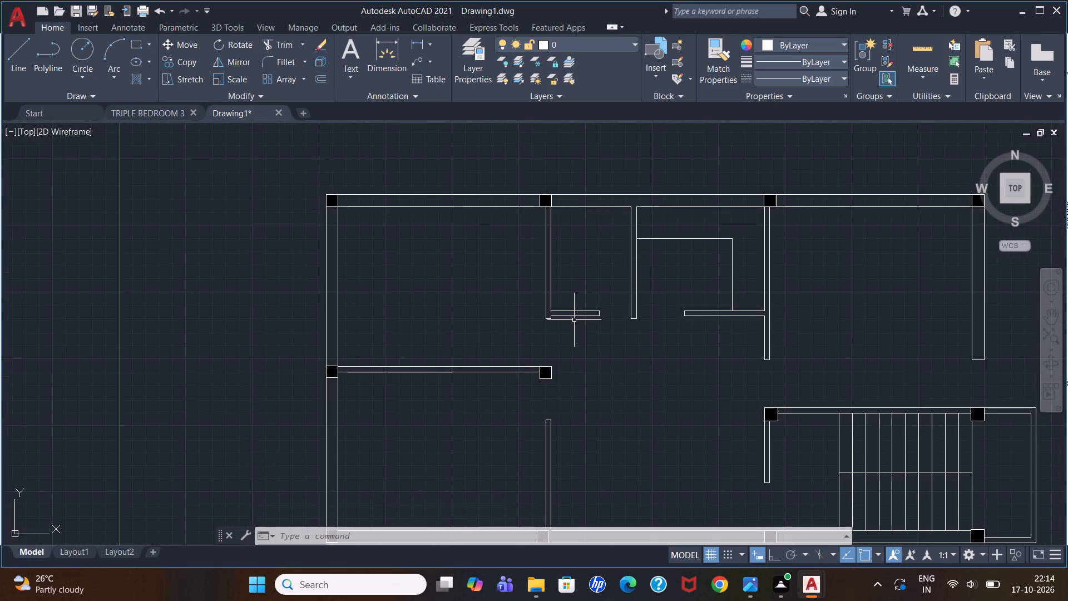
{"action": "scroll", "coordinate": [621, 290], "scroll_direction": "down", "scroll_amount": 2}
{"action": "scroll", "coordinate": [774, 285], "scroll_direction": "up", "scroll_amount": 2}
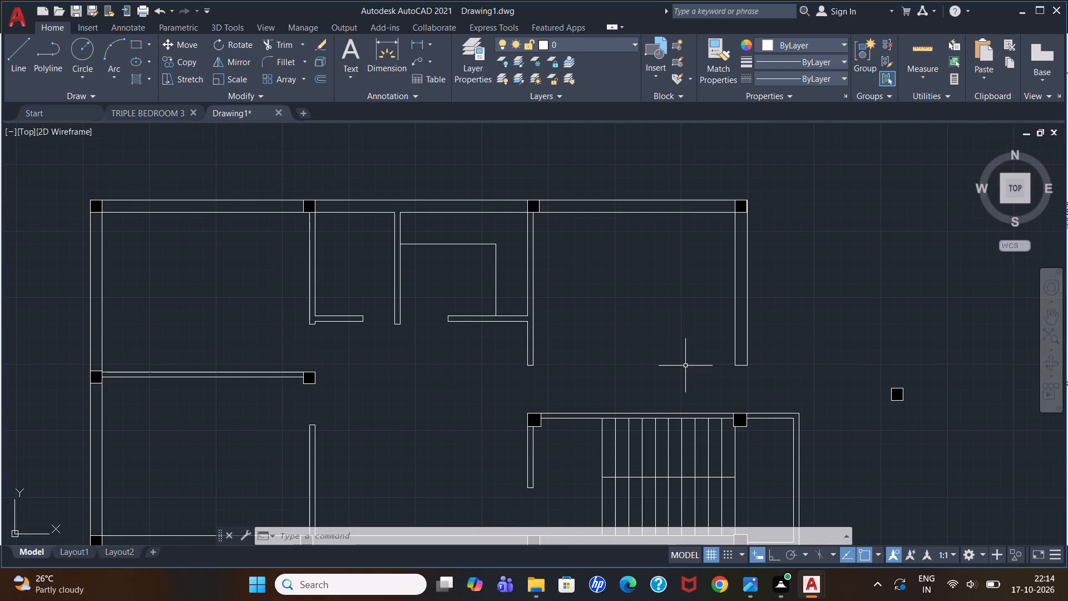
{"action": "key", "text": "l"}
{"action": "key", "text": "Return"}
{"action": "scroll", "coordinate": [667, 420], "scroll_direction": "up", "scroll_amount": 2}
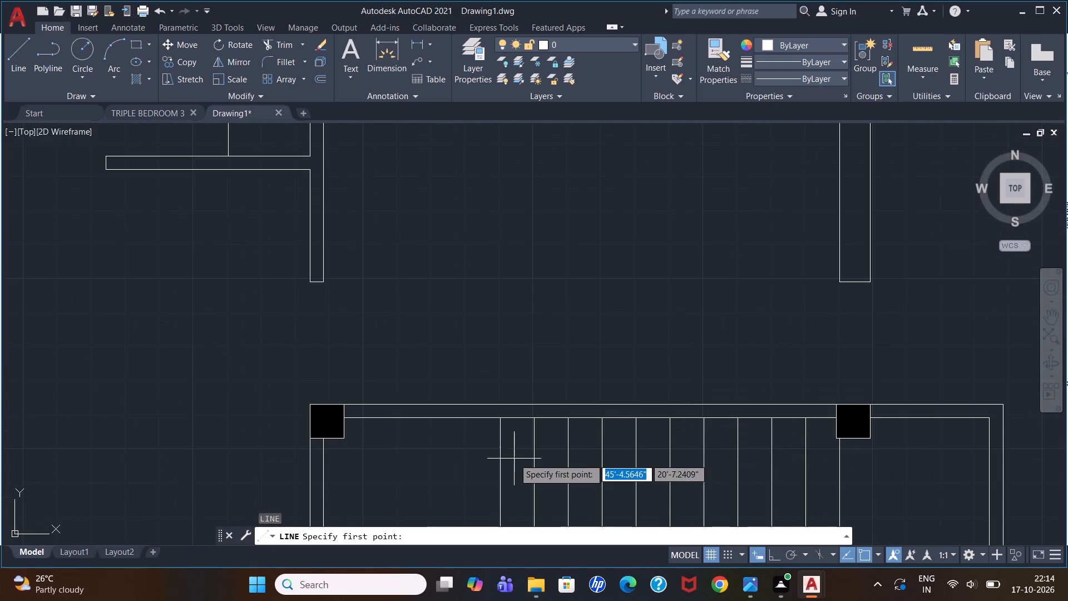
{"action": "scroll", "coordinate": [498, 470], "scroll_direction": "down", "scroll_amount": 2}
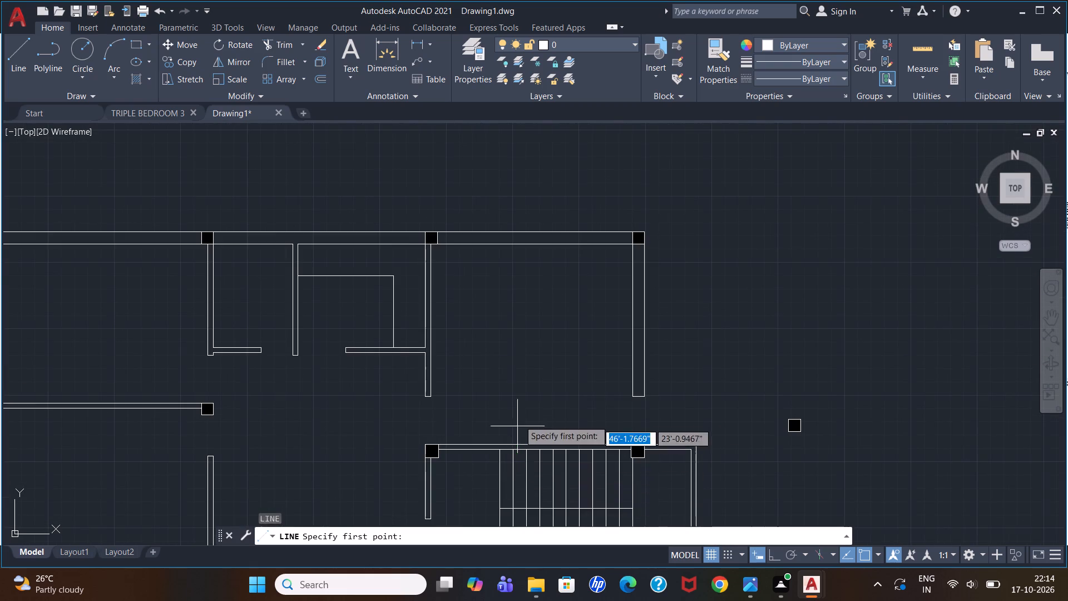
{"action": "scroll", "coordinate": [520, 418], "scroll_direction": "down", "scroll_amount": 2}
{"action": "scroll", "coordinate": [511, 459], "scroll_direction": "up", "scroll_amount": 3}
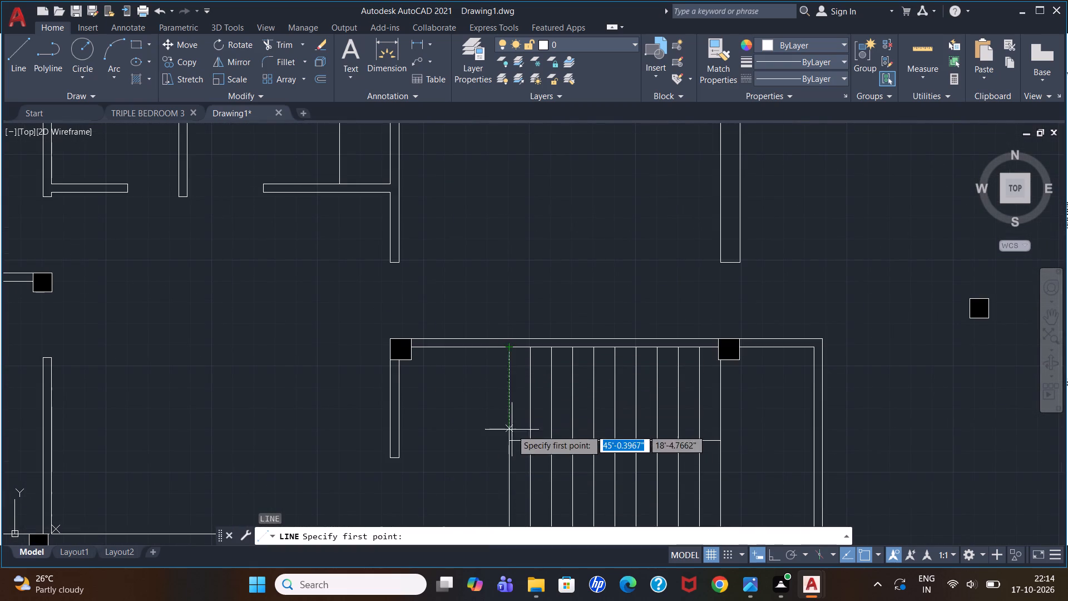
{"action": "left_click", "coordinate": [511, 394]}
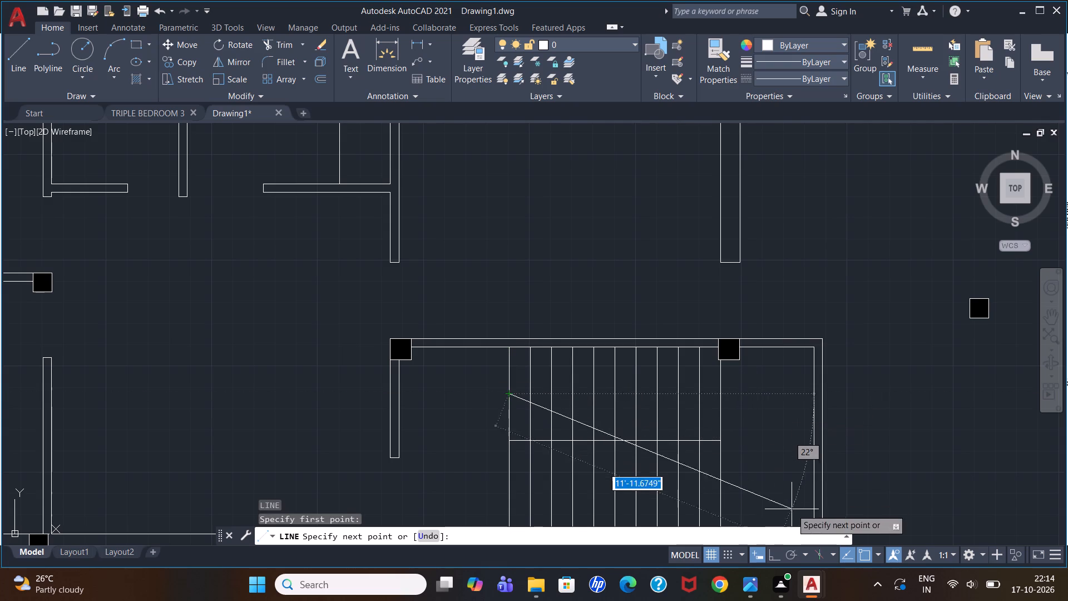
{"action": "left_click", "coordinate": [774, 555]}
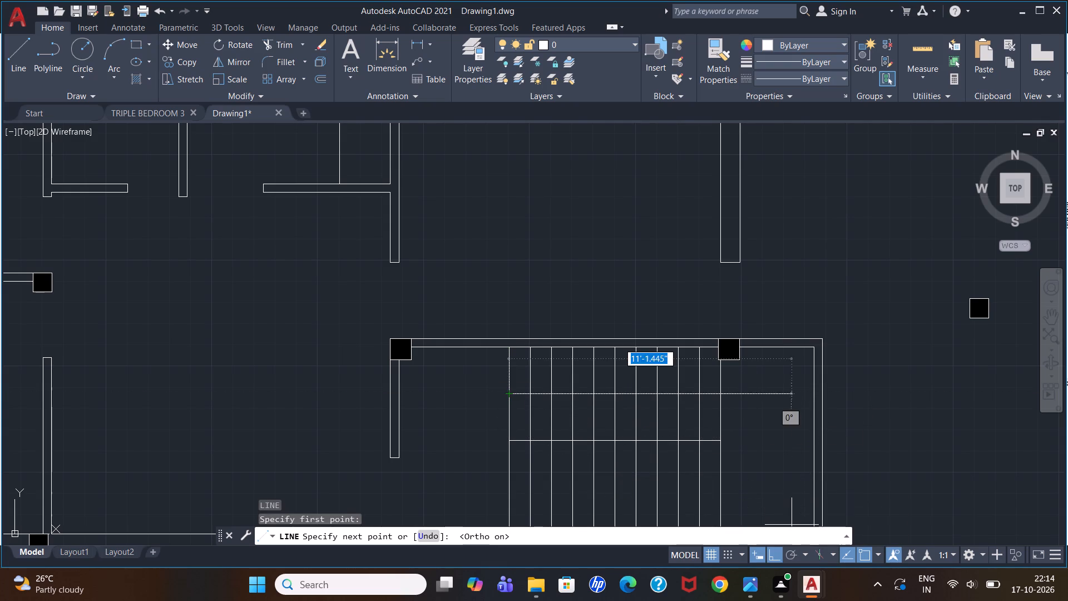
{"action": "left_click", "coordinate": [723, 396]}
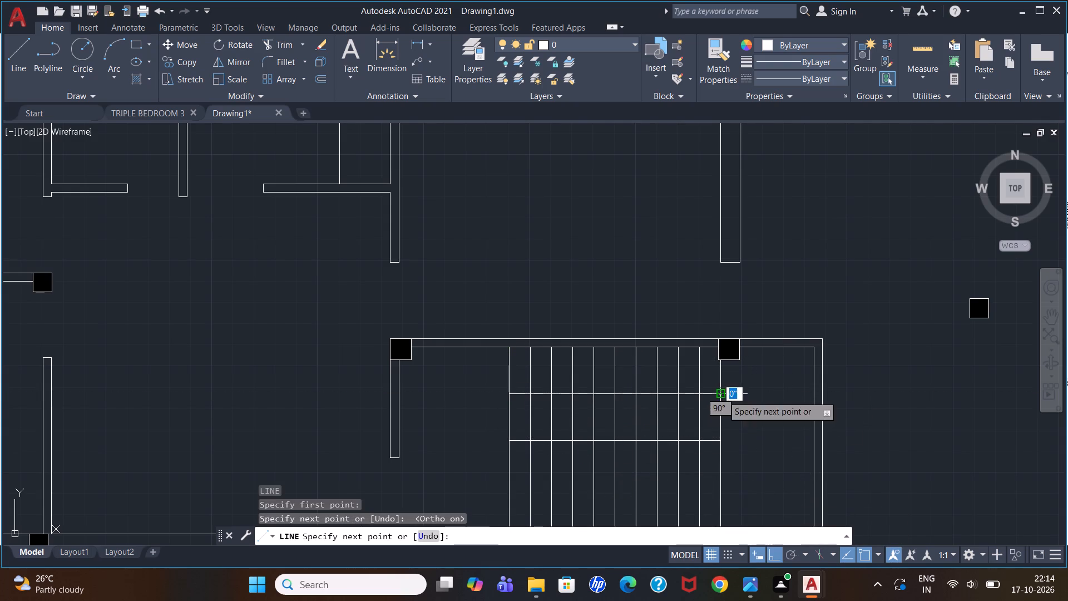
{"action": "key", "text": "Escape"}
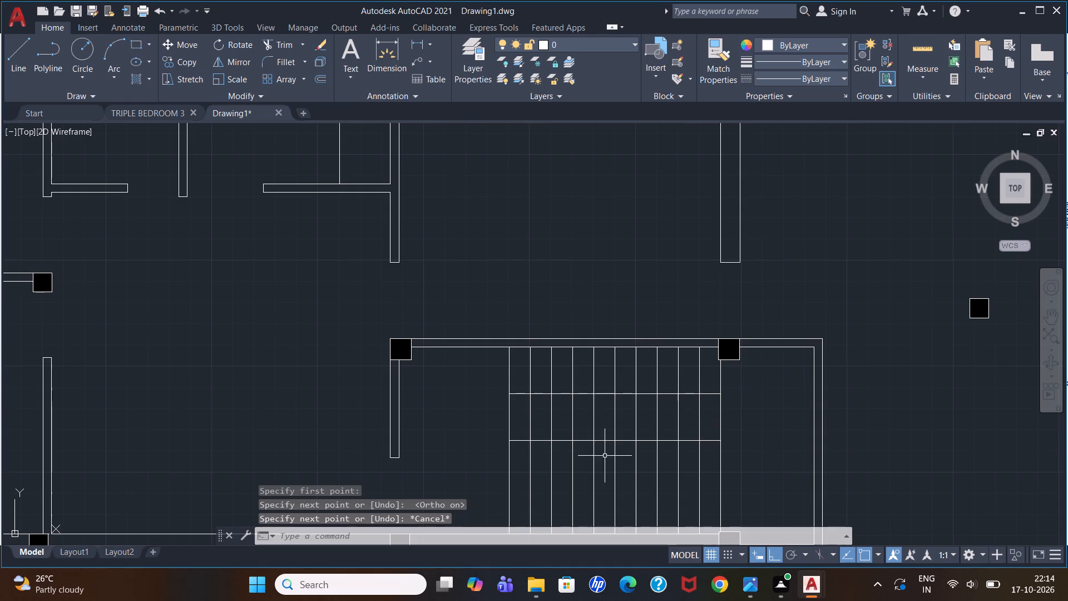
Draw a horizontal multileader arrow without text across the lower stair flight, with its arrowhead pointing left.
{"action": "left_click", "coordinate": [420, 61]}
{"action": "scroll", "coordinate": [656, 312], "scroll_direction": "down", "scroll_amount": 1}
{"action": "scroll", "coordinate": [634, 397], "scroll_direction": "up", "scroll_amount": 1}
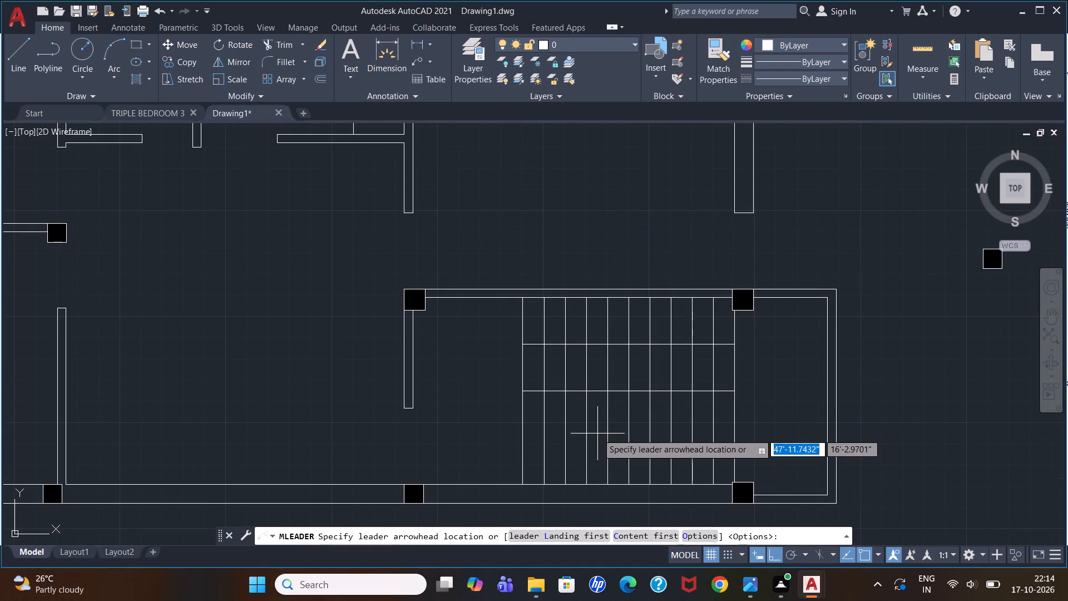
{"action": "left_click", "coordinate": [597, 433]}
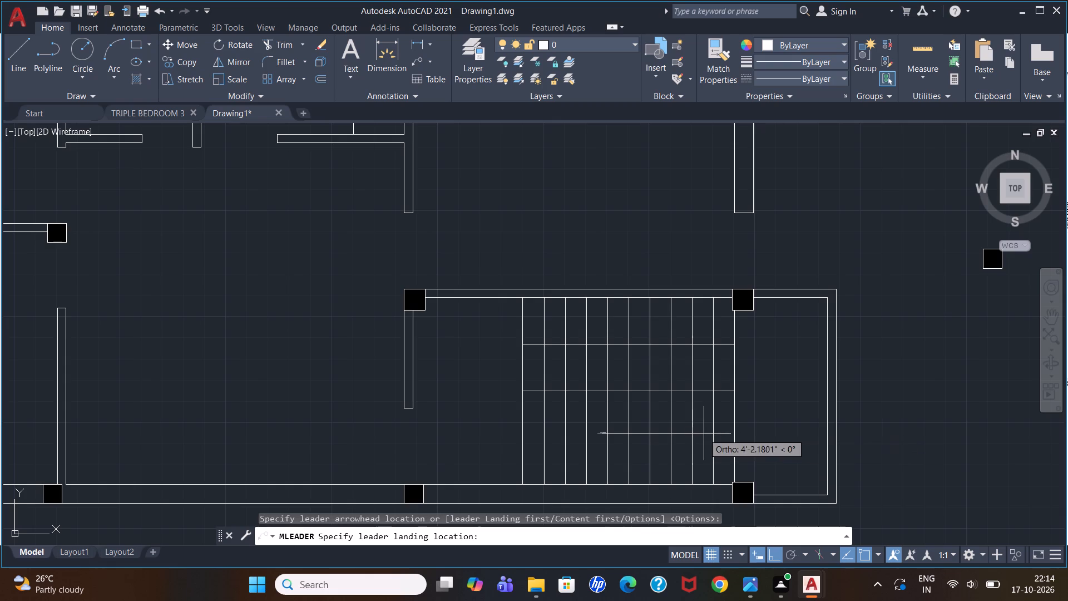
{"action": "left_click", "coordinate": [718, 435]}
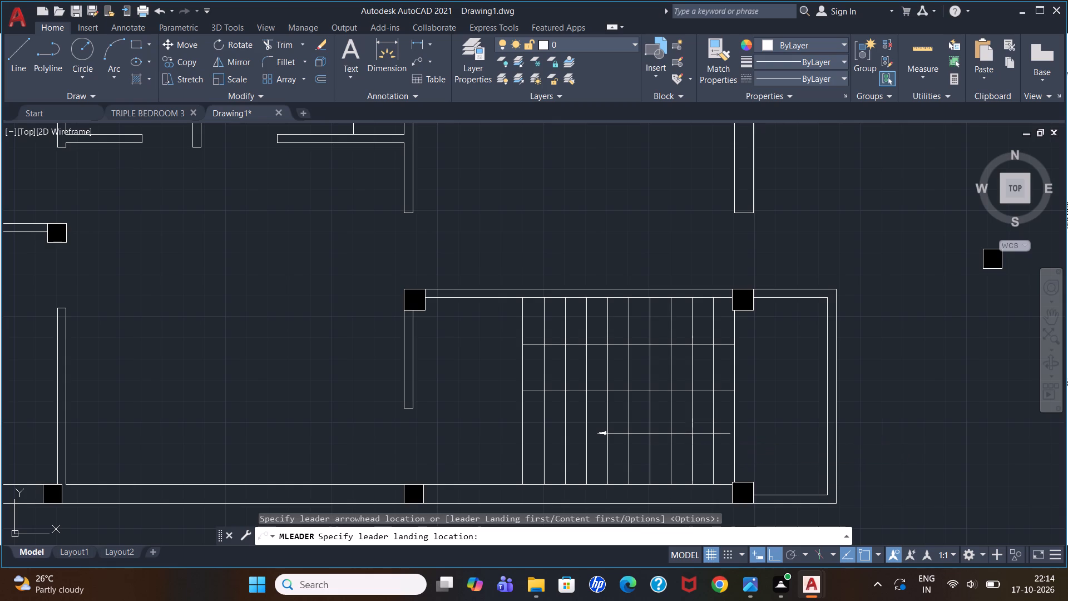
{"action": "key", "text": "Escape"}
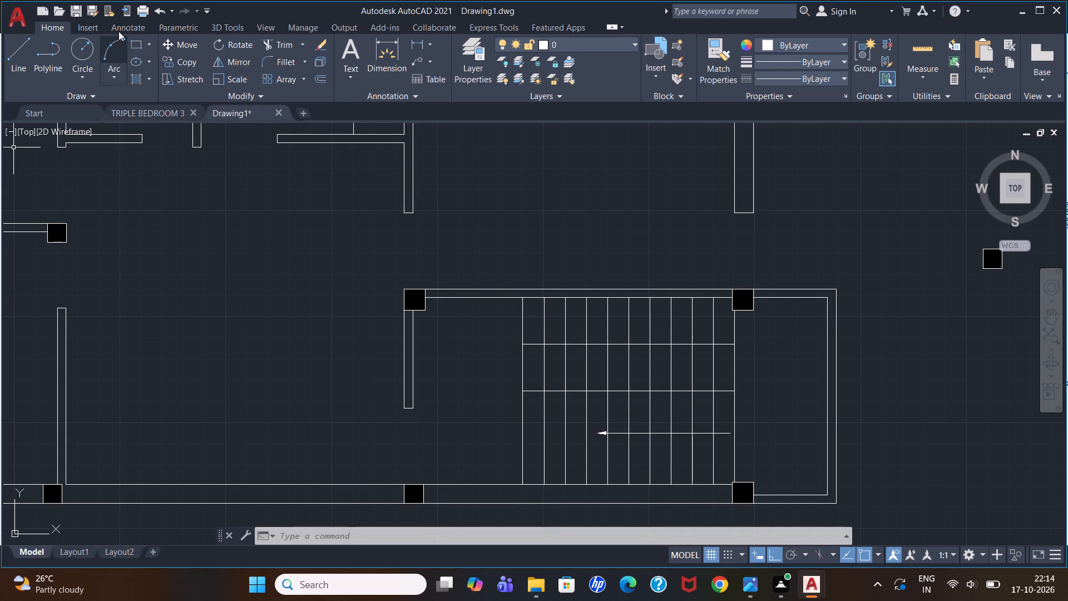
Draw a three-point arc from the upper flight line's landing end through the arrow line's tail, ending on a riser line in the lower flight.
{"action": "left_click", "coordinate": [105, 46]}
{"action": "left_click", "coordinate": [738, 346]}
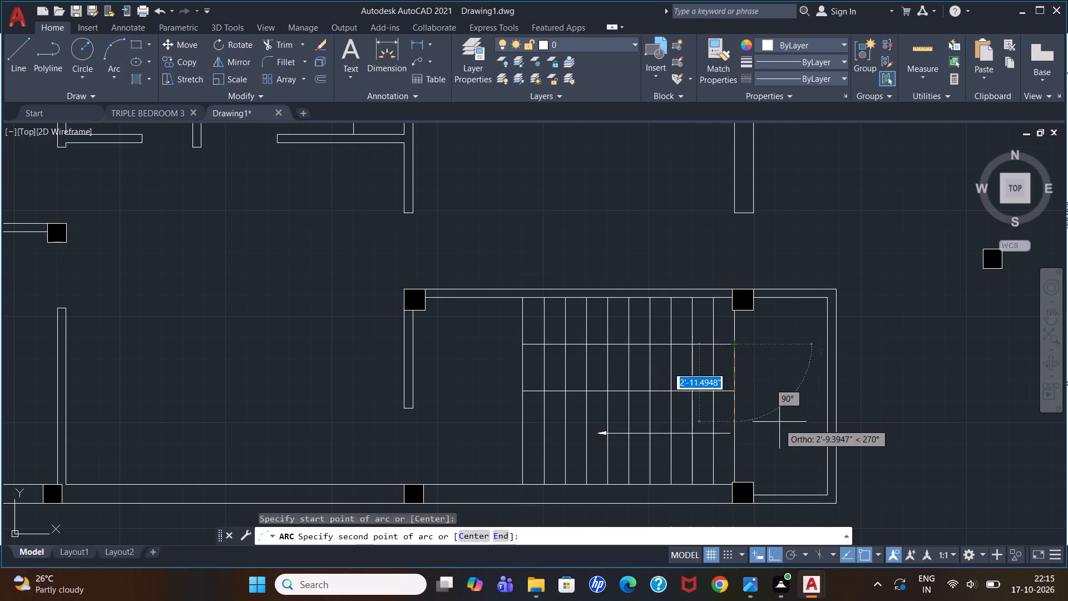
{"action": "left_click", "coordinate": [733, 436]}
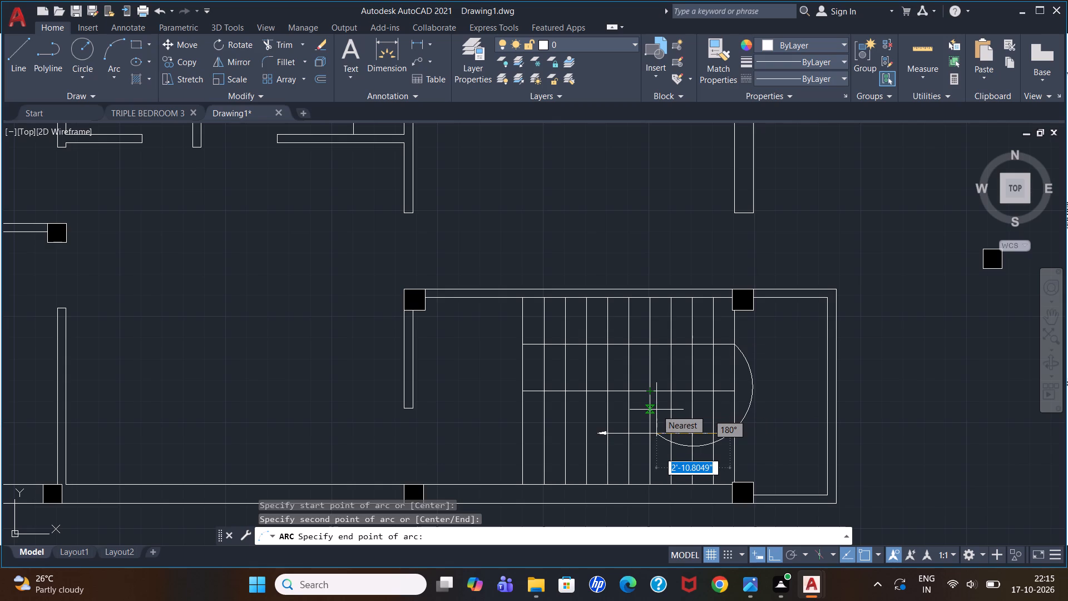
{"action": "left_click", "coordinate": [656, 410]}
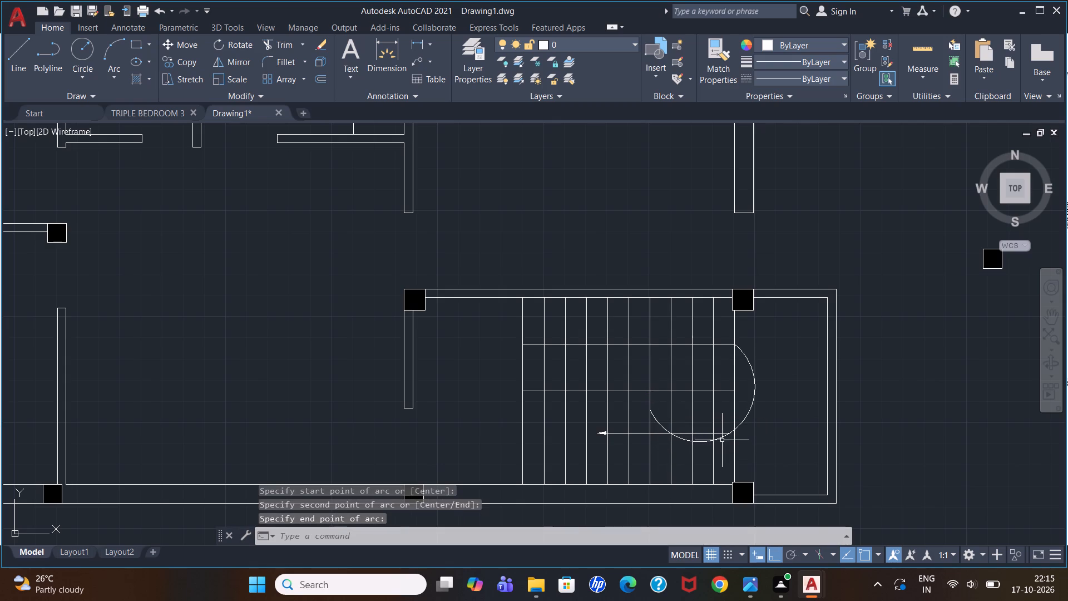
Trim the arc's excess segments below the lower flight's arrow line, so the arc ends at the arrow's tail.
{"action": "type", "text": "tr"}
{"action": "key", "text": "Return"}
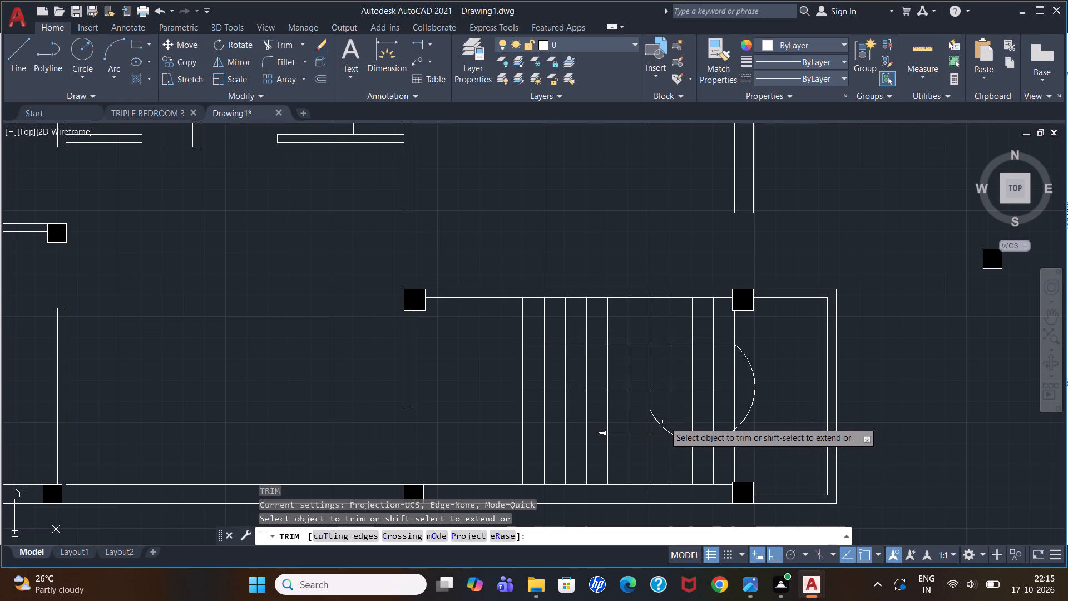
{"action": "left_click", "coordinate": [659, 423]}
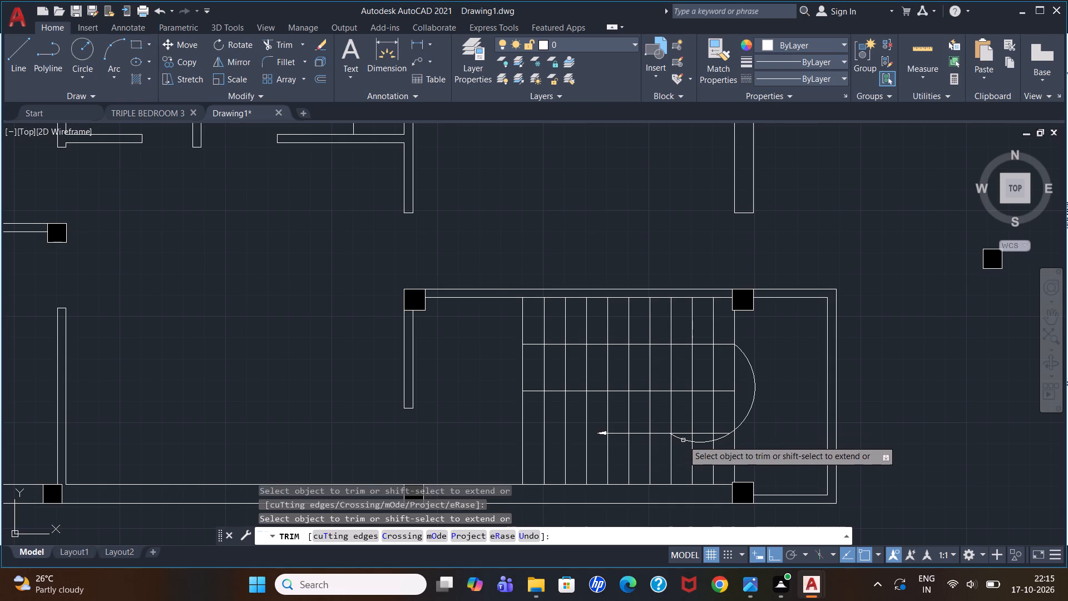
{"action": "left_click", "coordinate": [685, 436]}
{"action": "left_click", "coordinate": [684, 441]}
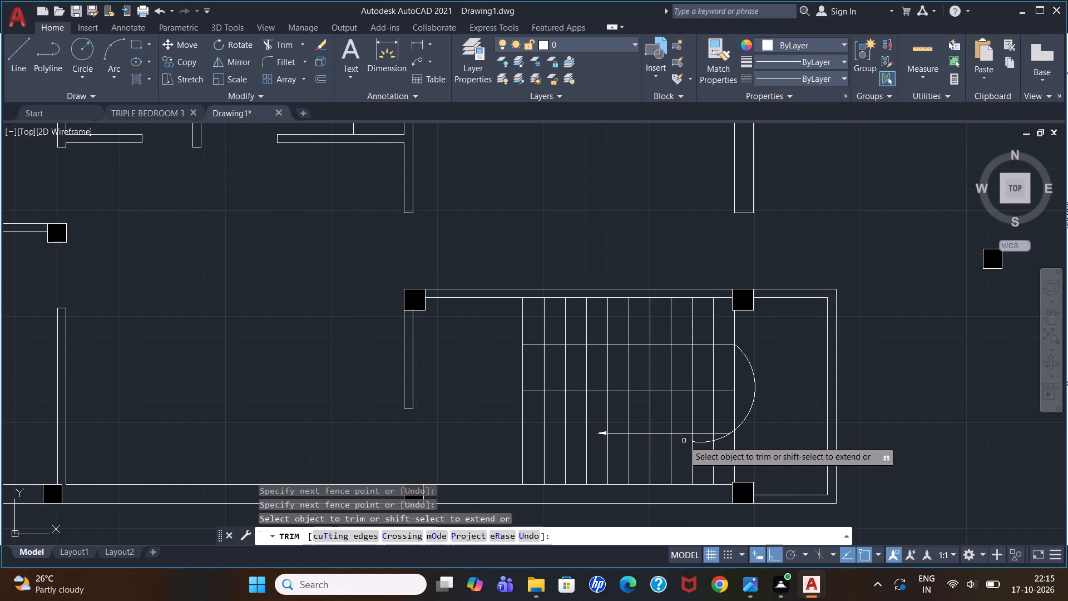
{"action": "left_click", "coordinate": [703, 441]}
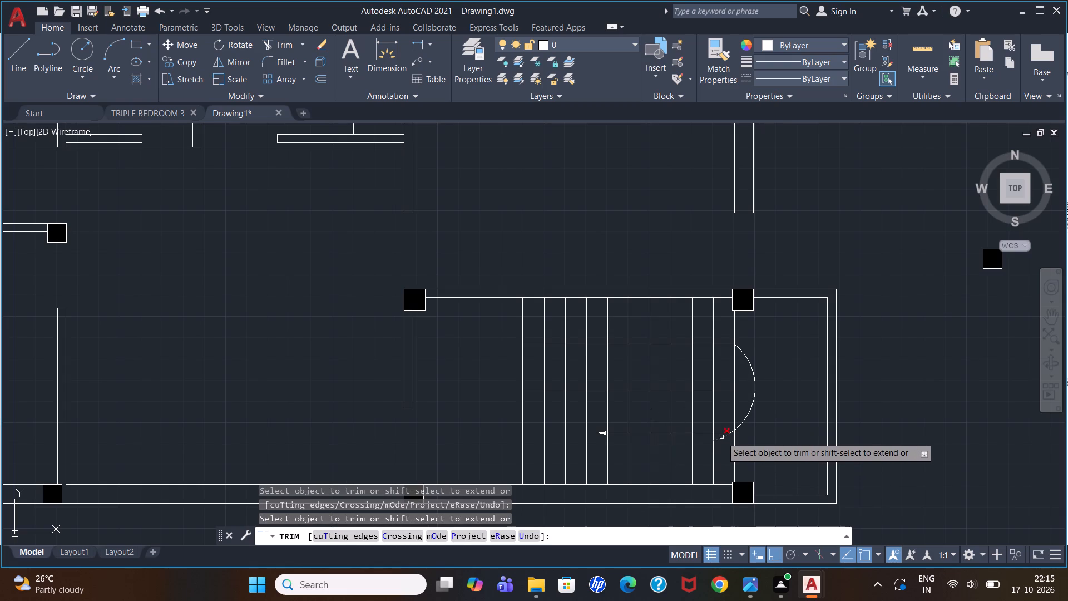
{"action": "left_click", "coordinate": [721, 437]}
{"action": "scroll", "coordinate": [745, 445], "scroll_direction": "up", "scroll_amount": 3}
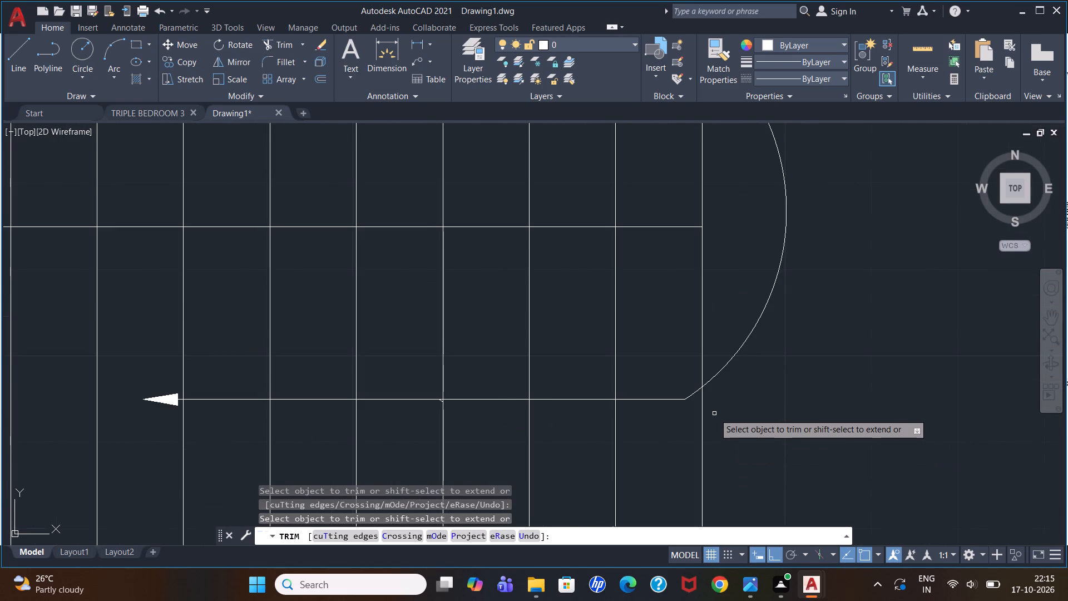
{"action": "scroll", "coordinate": [714, 413], "scroll_direction": "down", "scroll_amount": 2}
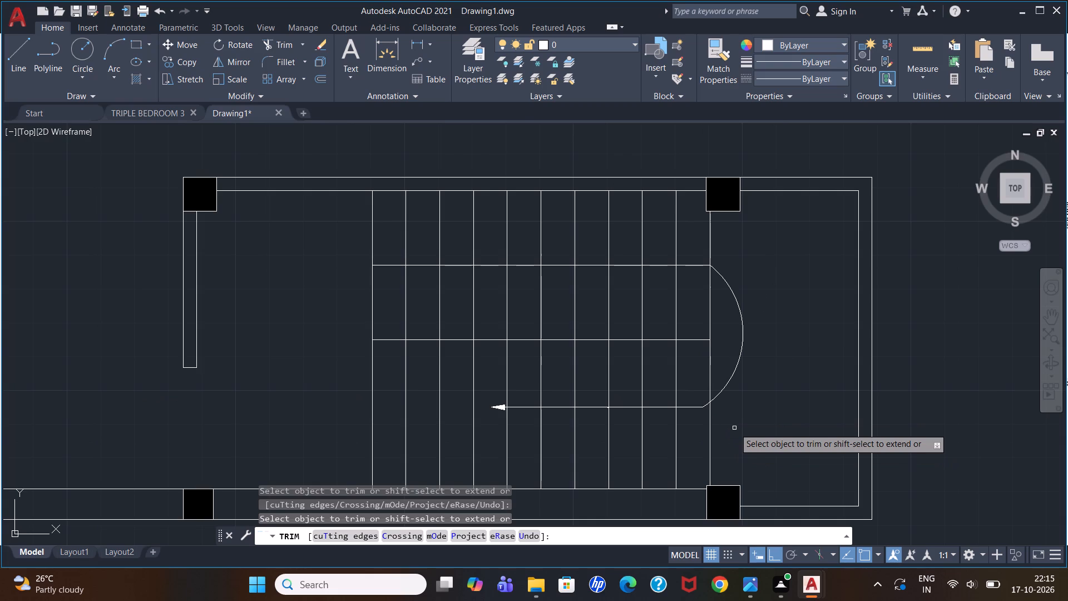
{"action": "scroll", "coordinate": [706, 396], "scroll_direction": "down", "scroll_amount": 3}
{"action": "scroll", "coordinate": [679, 436], "scroll_direction": "up", "scroll_amount": 1}
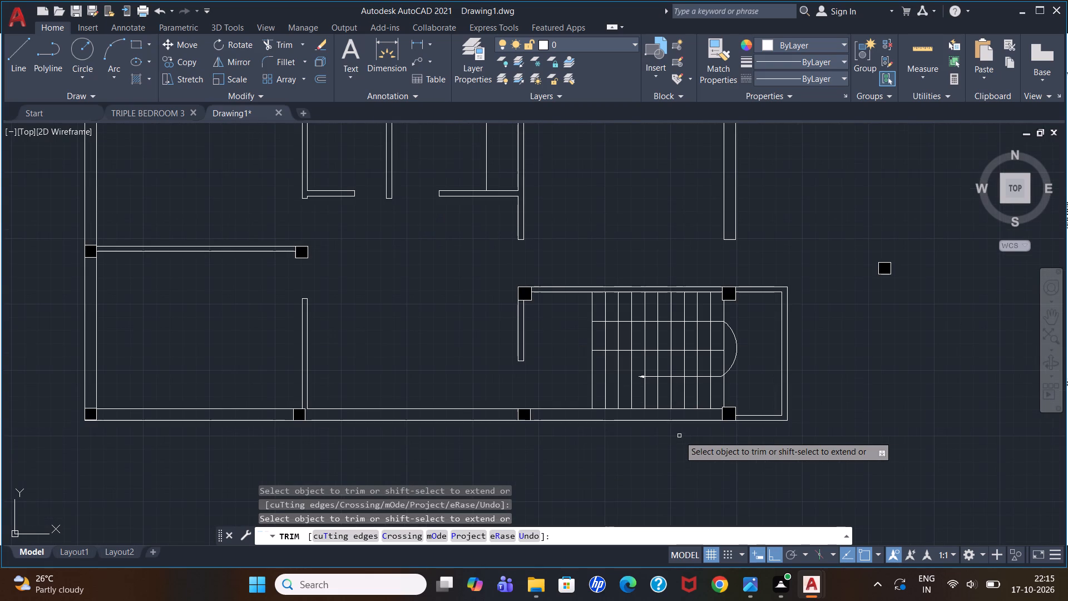
{"action": "key", "text": "Escape"}
{"action": "key", "text": "Escape"}
{"action": "key", "text": "Escape"}
{"action": "key", "text": "Escape"}
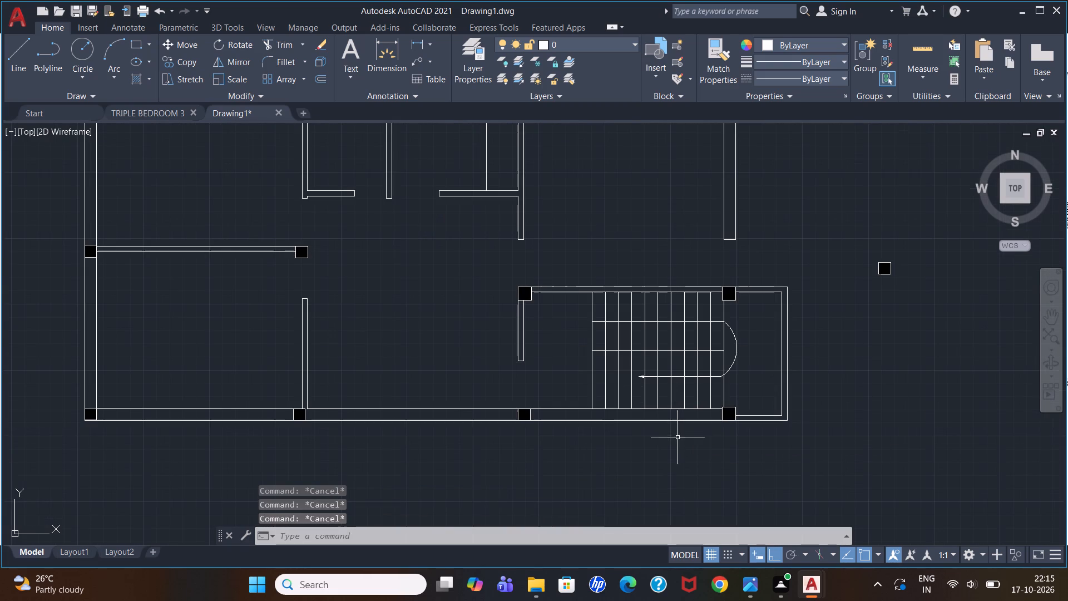
Delete the spare filled square column outside the plan, beyond the staircase.
{"action": "scroll", "coordinate": [512, 313], "scroll_direction": "down", "scroll_amount": 1}
{"action": "scroll", "coordinate": [471, 243], "scroll_direction": "up", "scroll_amount": 1}
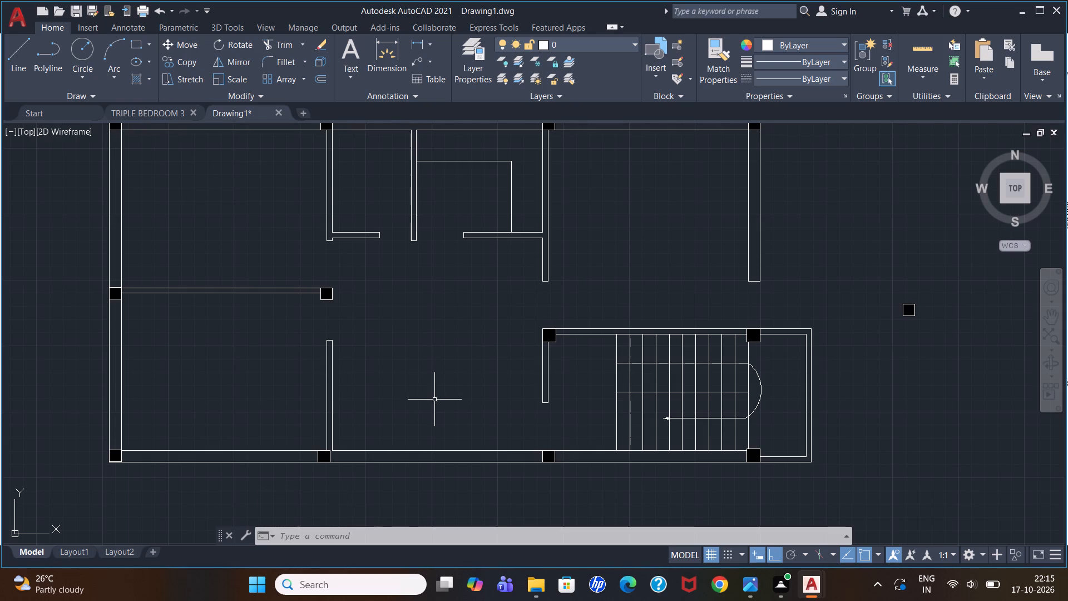
{"action": "left_click", "coordinate": [867, 293]}
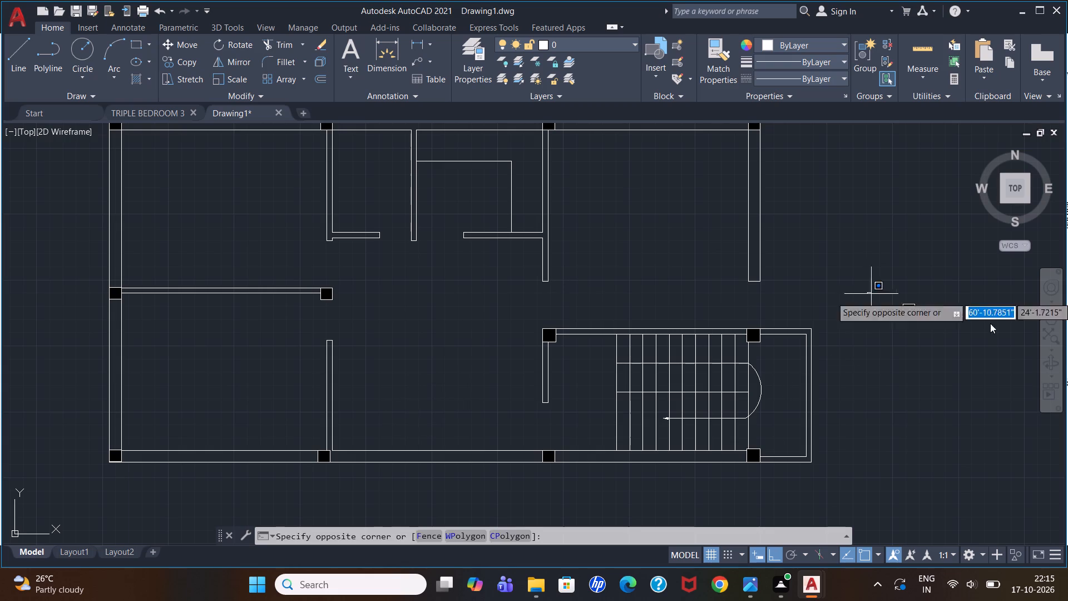
{"action": "left_click", "coordinate": [1006, 336]}
{"action": "key", "text": "Delete"}
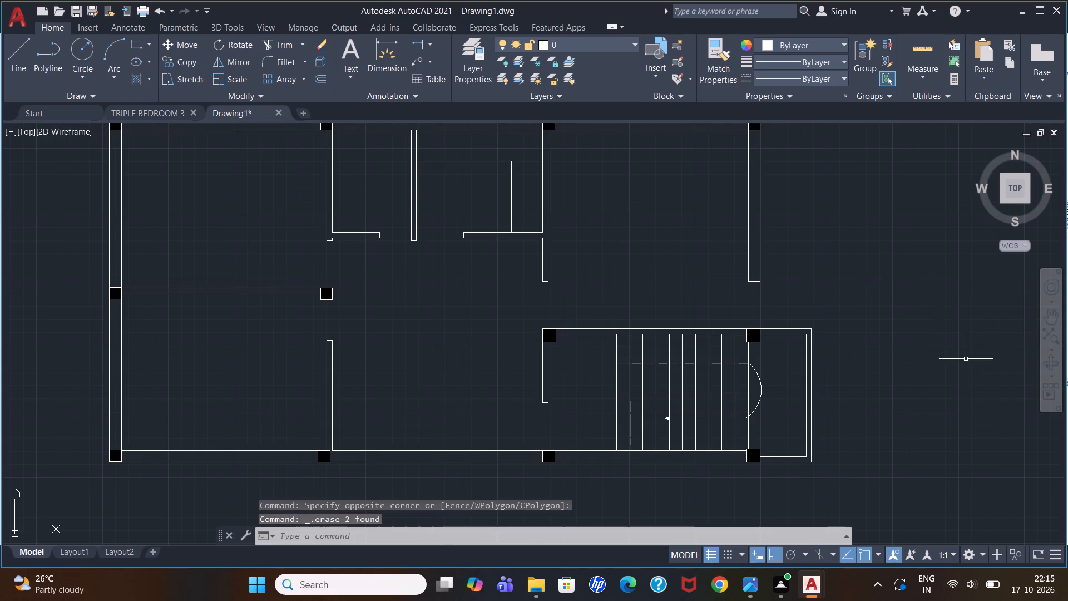
Draw three sides of a narrow upright rectangle outside the plan: 4' down, 9" across and 4' back up.
{"action": "key", "text": "l"}
{"action": "key", "text": "Return"}
{"action": "left_click", "coordinate": [952, 276]}
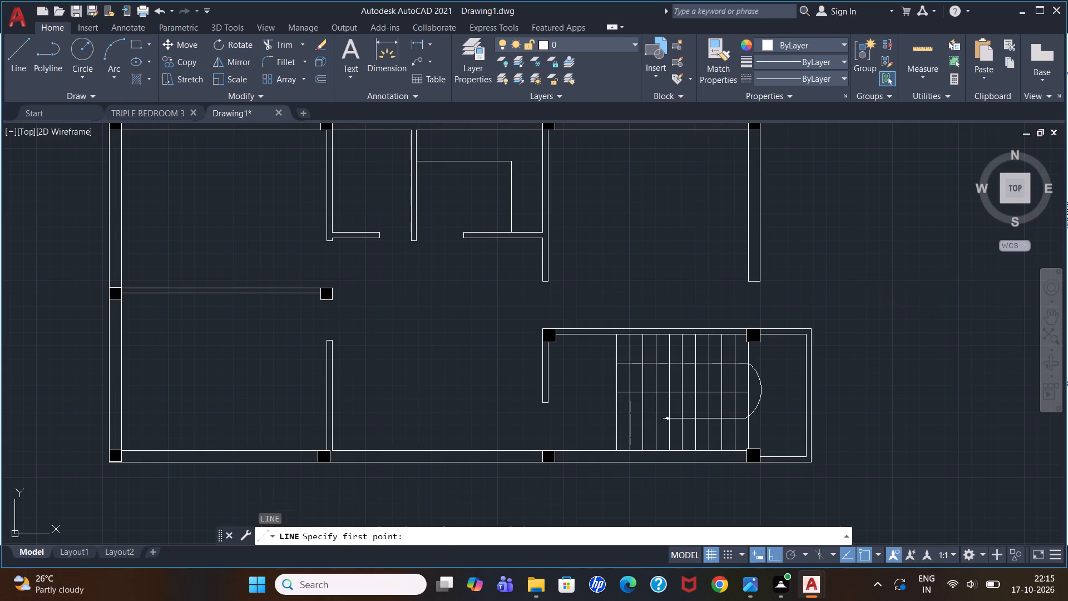
{"action": "key", "text": "4"}
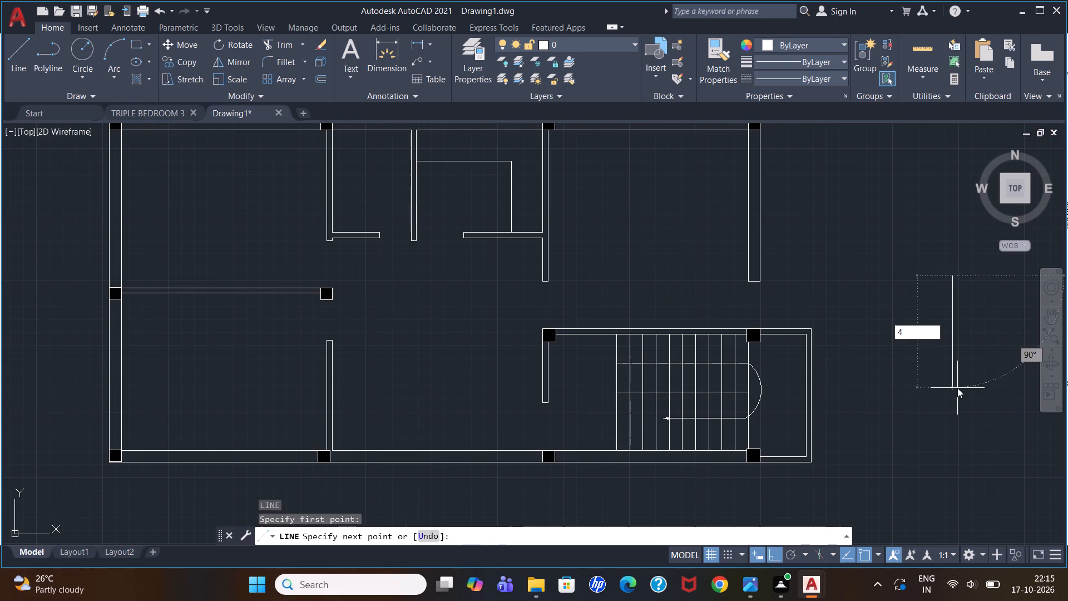
{"action": "key", "text": "apostrophe"}
{"action": "key", "text": "Return"}
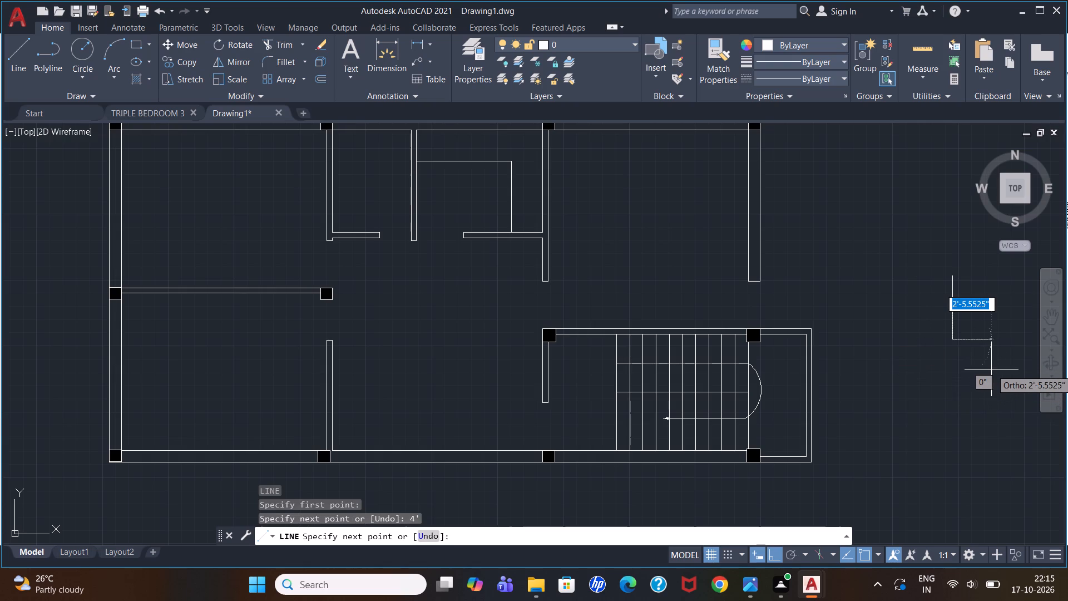
{"action": "type", "text": "9\""}
{"action": "key", "text": "Return"}
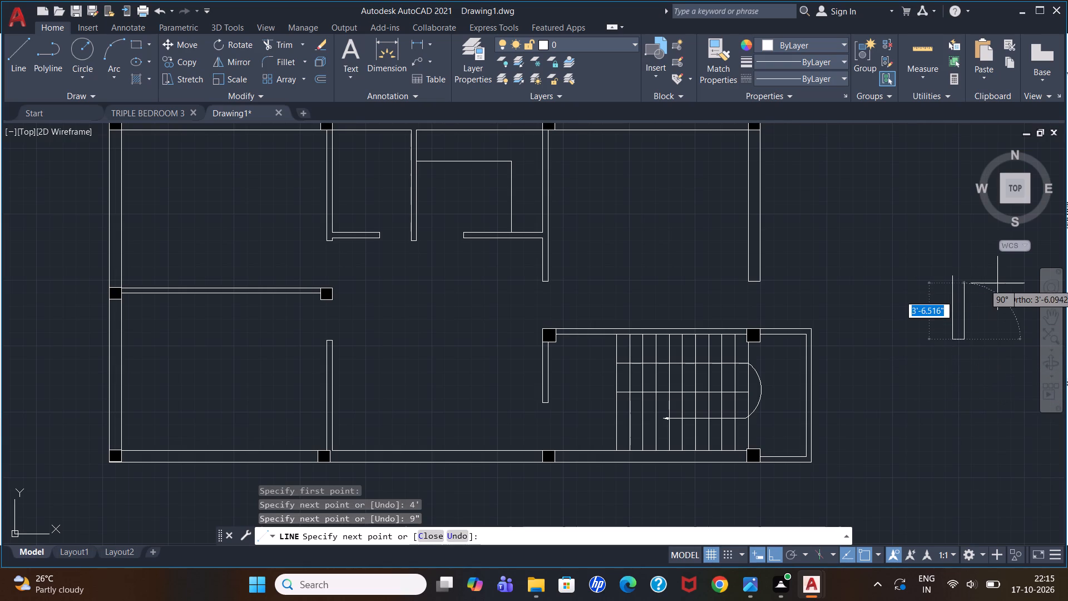
{"action": "type", "text": "4'"}
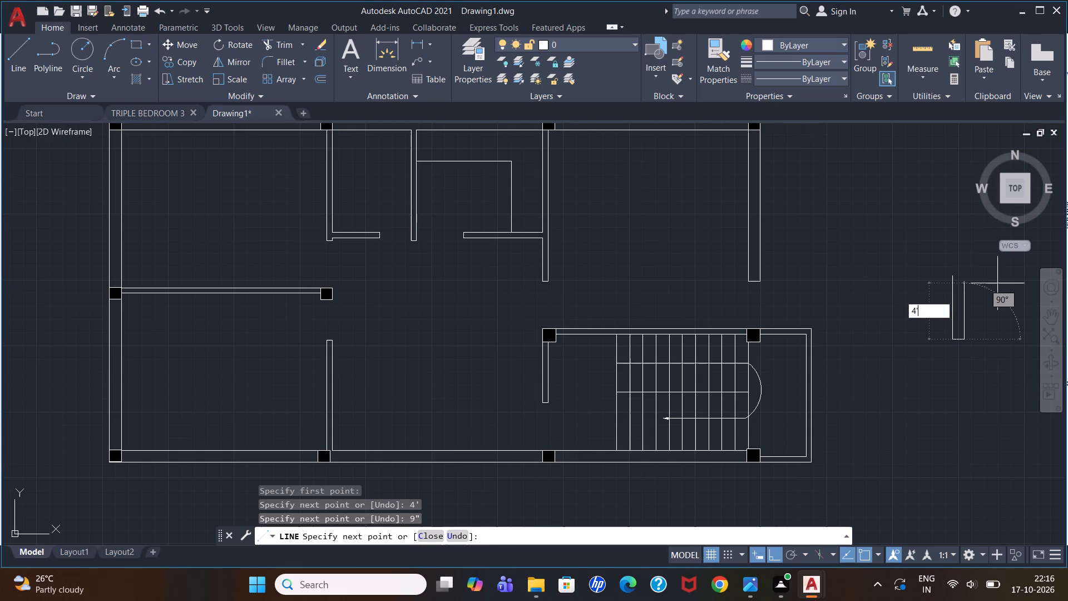
{"action": "key", "text": "Return"}
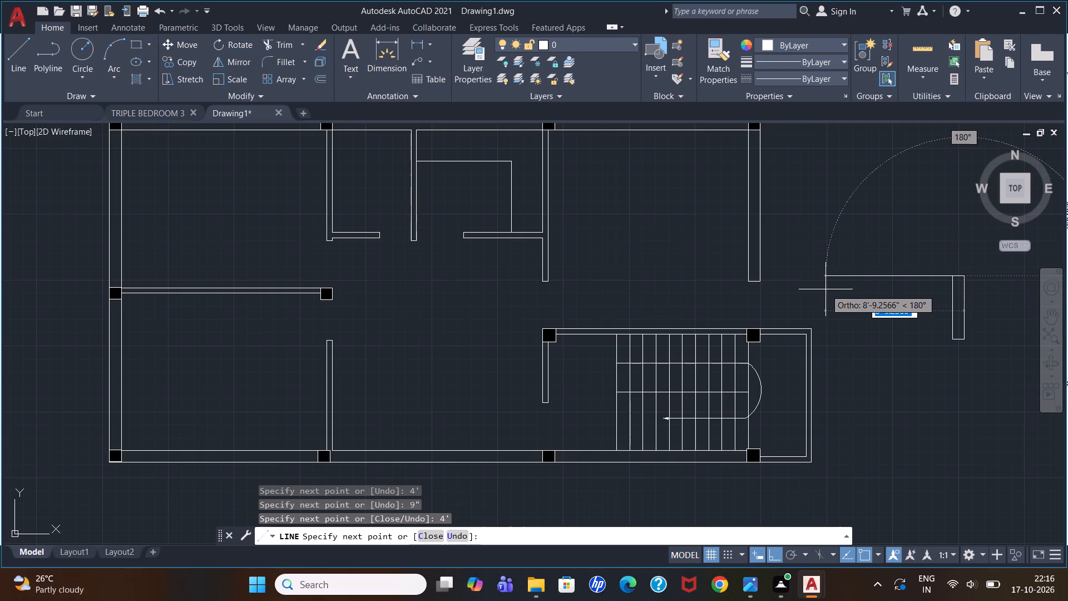
{"action": "type", "text": "9\"'"}
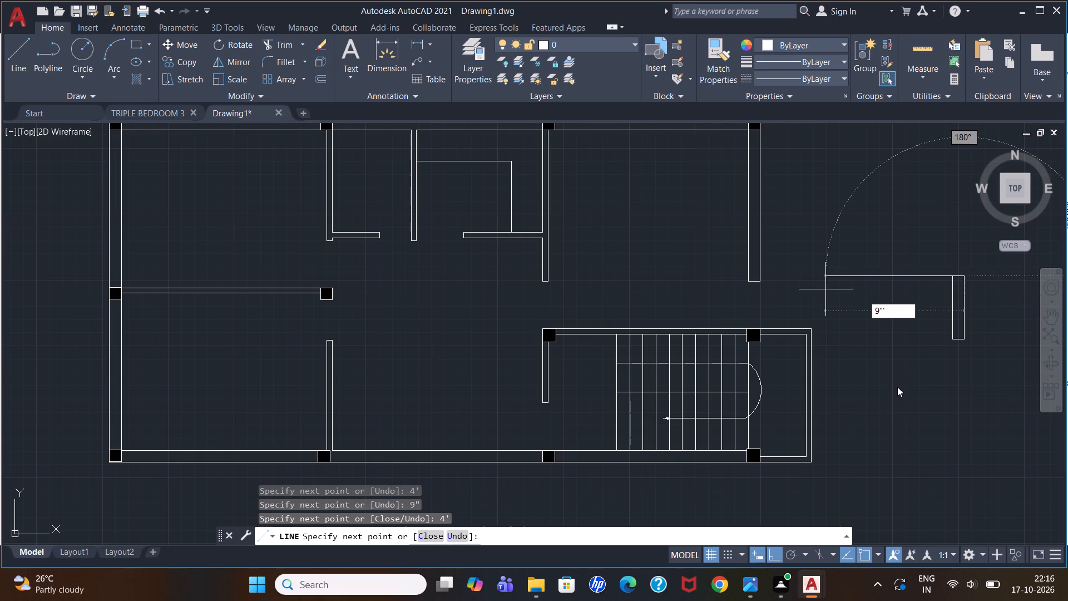
{"action": "key", "text": "Escape"}
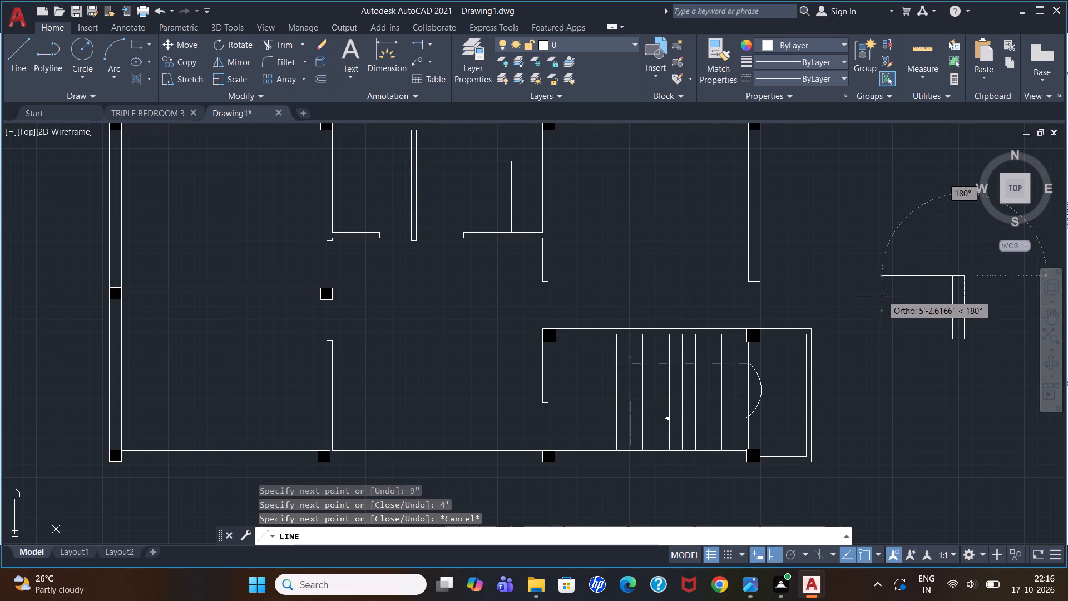
{"action": "key", "text": "Escape"}
{"action": "key", "text": "Escape"}
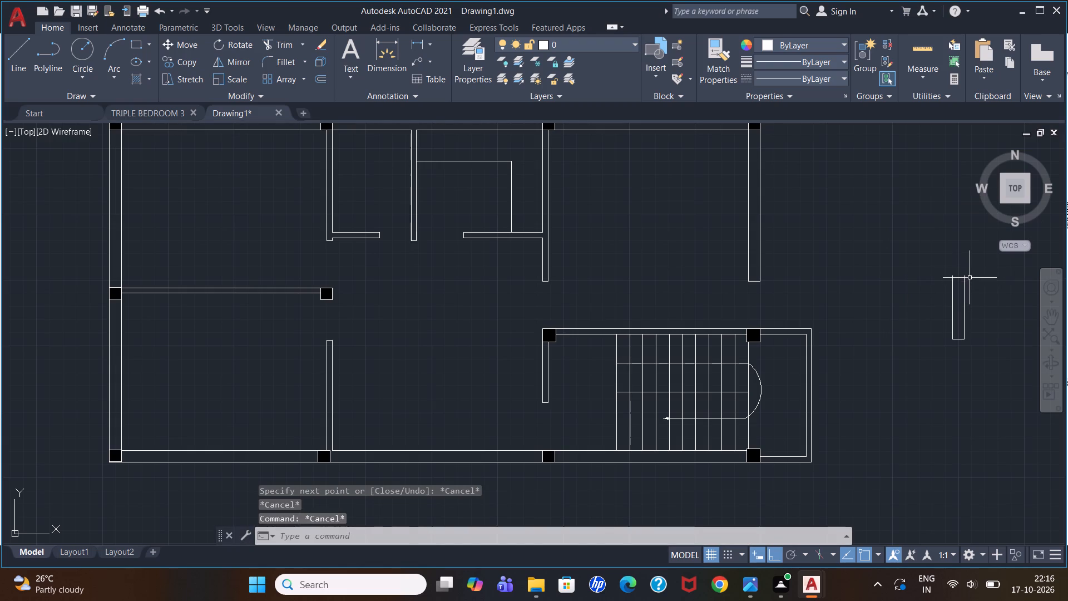
Close the open top of the 4' by 9" outline with a horizontal line between its side lines' upper ends.
{"action": "scroll", "coordinate": [967, 275], "scroll_direction": "up", "scroll_amount": 5}
{"action": "key", "text": "l"}
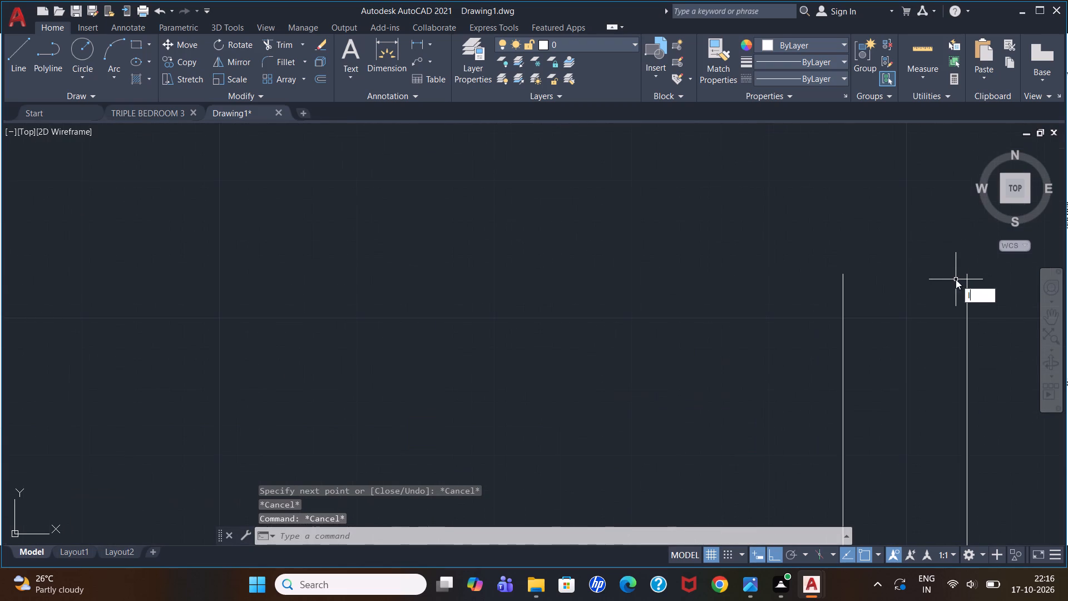
{"action": "key", "text": "Return"}
{"action": "left_click", "coordinate": [840, 274]}
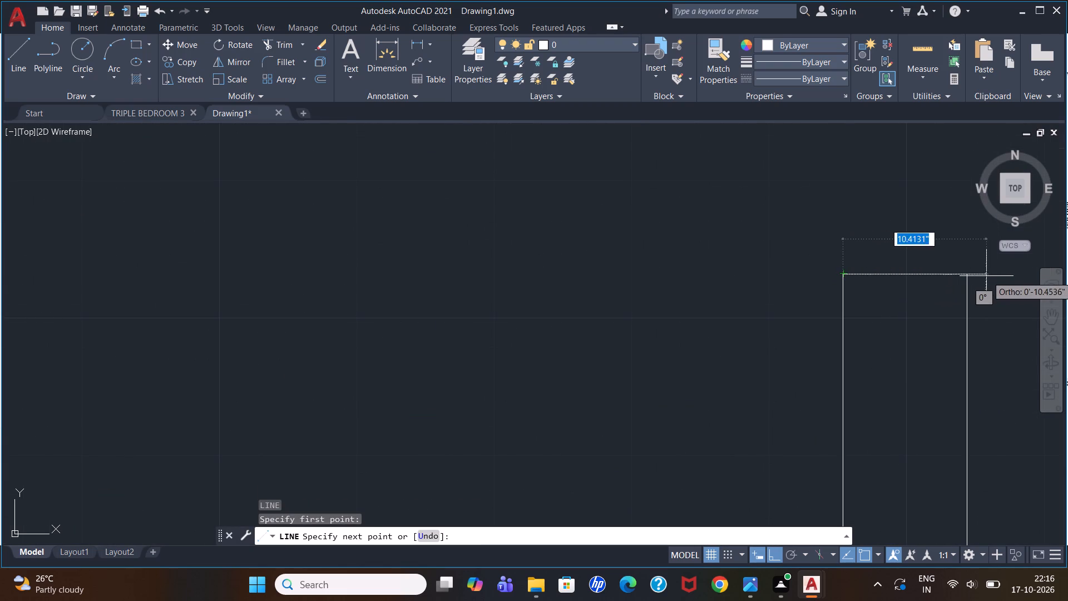
{"action": "left_click", "coordinate": [965, 277]}
{"action": "key", "text": "Escape"}
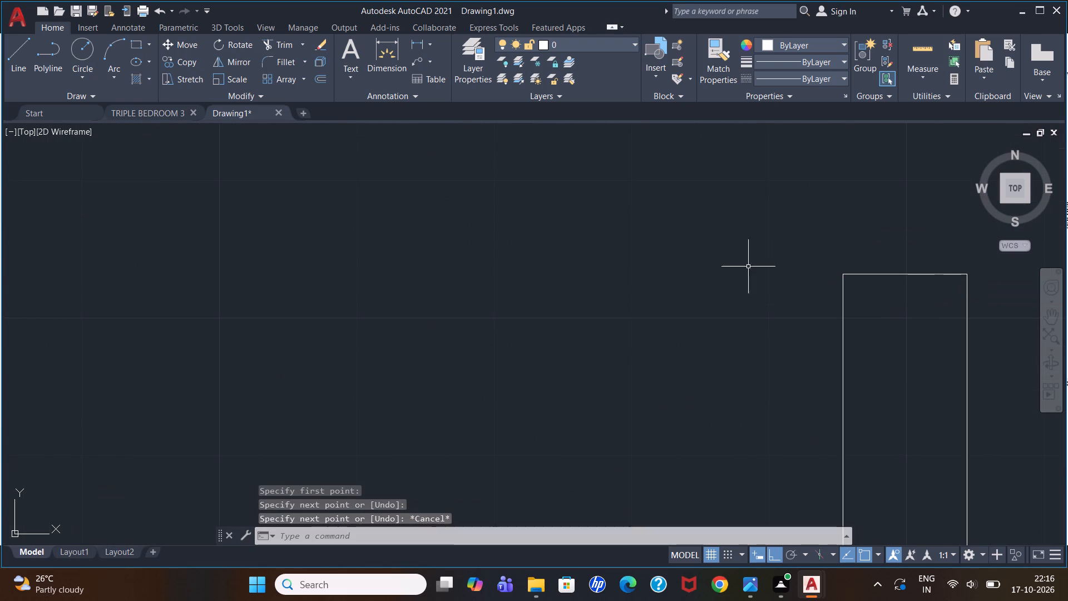
Draw a vertical centre line through the 4' by 9" rectangle from its top edge's midpoint to its bottom edge's midpoint.
{"action": "key", "text": "l"}
{"action": "key", "text": "Return"}
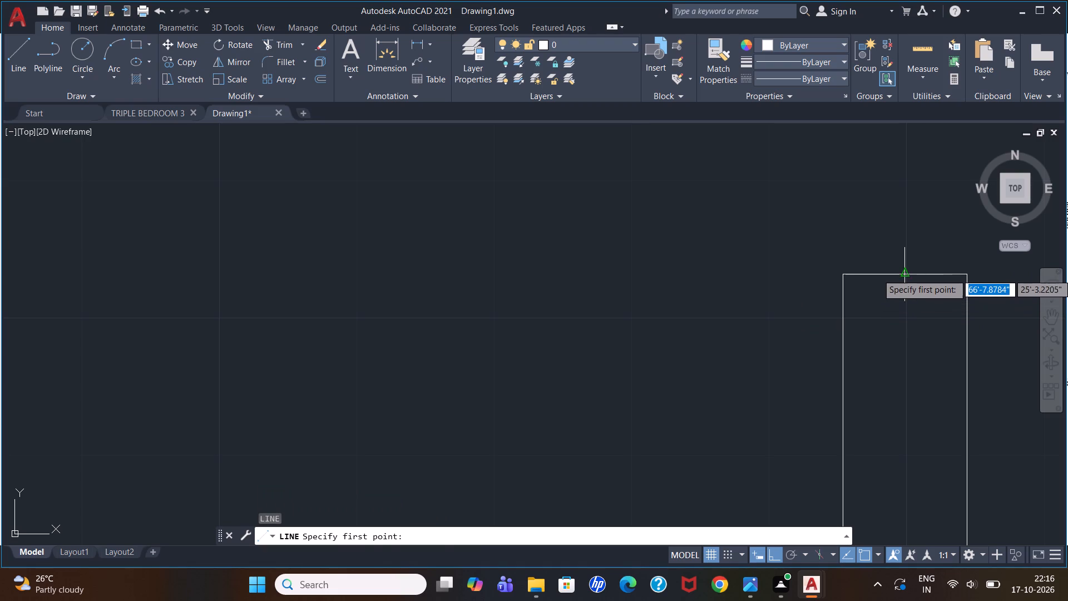
{"action": "left_click", "coordinate": [905, 272]}
{"action": "scroll", "coordinate": [909, 242], "scroll_direction": "down", "scroll_amount": 4}
{"action": "scroll", "coordinate": [911, 339], "scroll_direction": "up", "scroll_amount": 4}
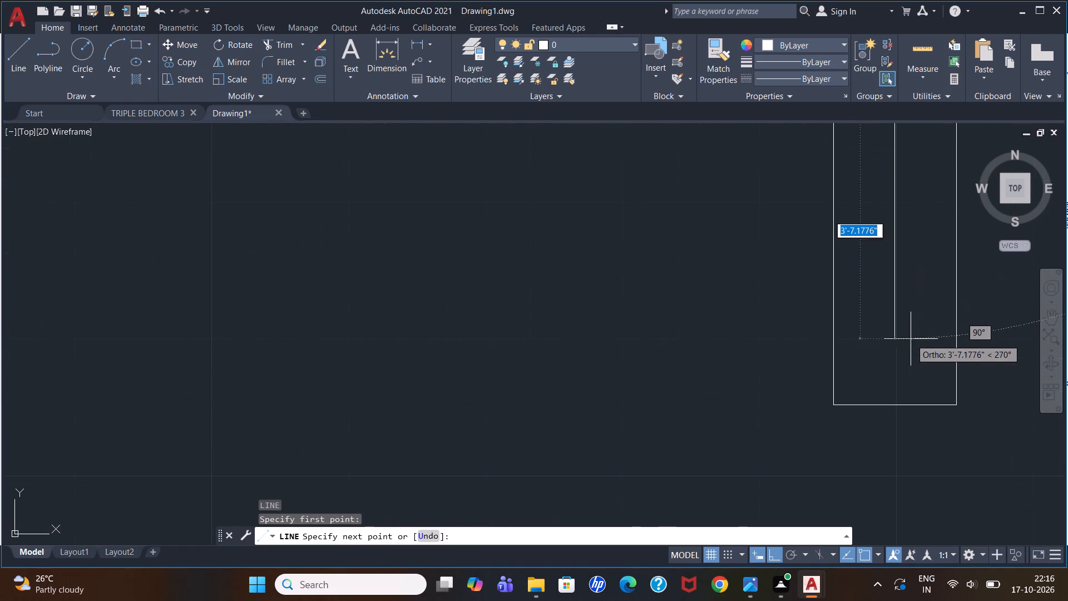
{"action": "left_click", "coordinate": [898, 401]}
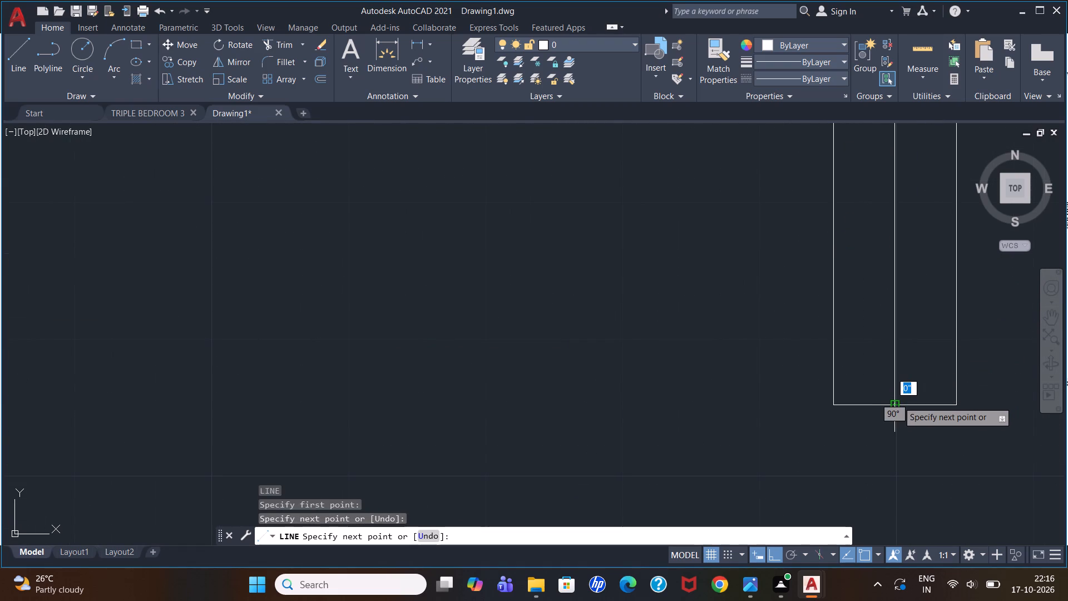
{"action": "key", "text": "Escape"}
Copy the 4' by 9" window symbol from outside the plan into the west outer wall of the lower-left room, with Ortho off.
{"action": "scroll", "coordinate": [863, 307], "scroll_direction": "down", "scroll_amount": 3}
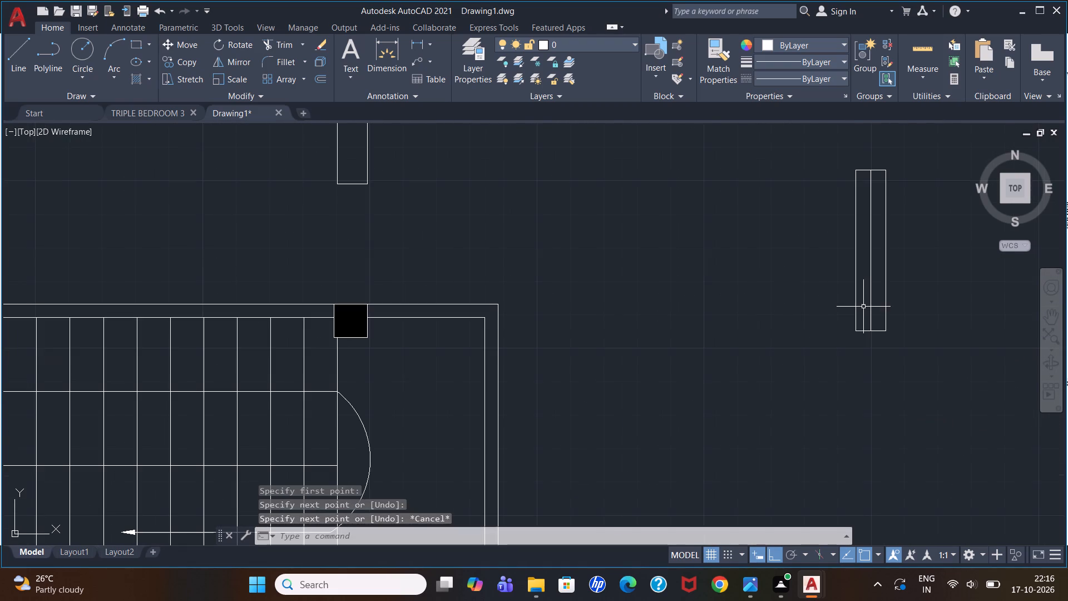
{"action": "left_click_drag", "start_coordinate": [814, 139], "coordinate": [821, 153]}
{"action": "left_click", "coordinate": [951, 400]}
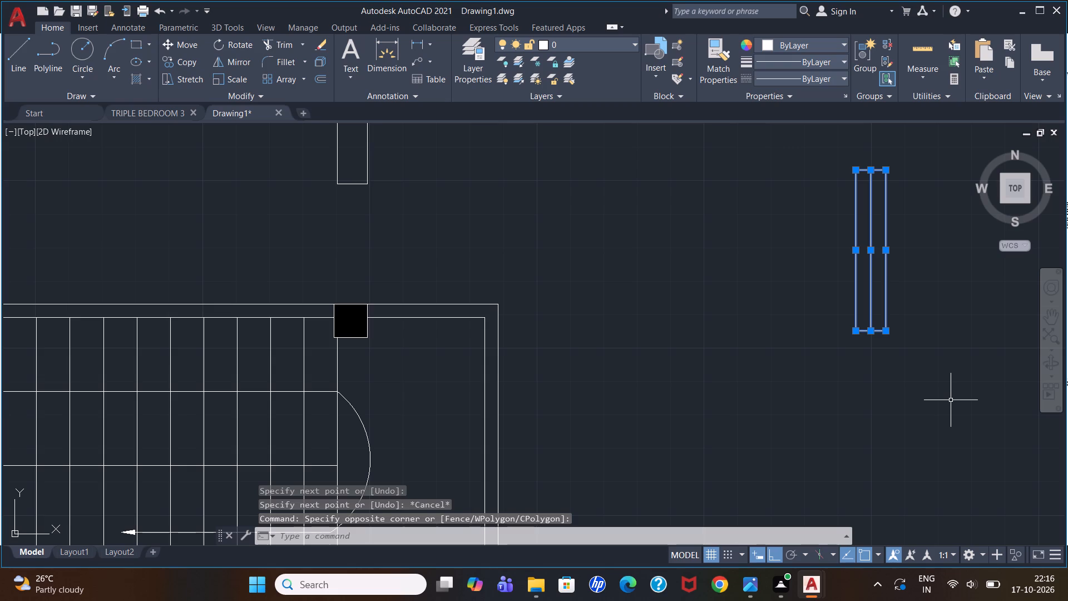
{"action": "type", "text": "co"}
{"action": "key", "text": "Return"}
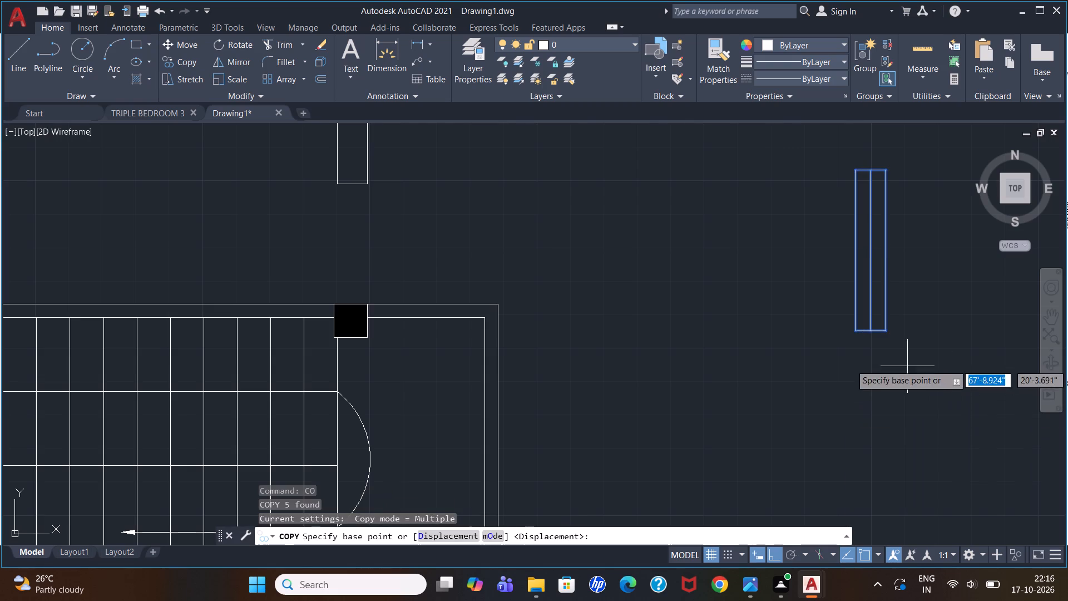
{"action": "left_click", "coordinate": [854, 332]}
{"action": "scroll", "coordinate": [799, 260], "scroll_direction": "down", "scroll_amount": 4}
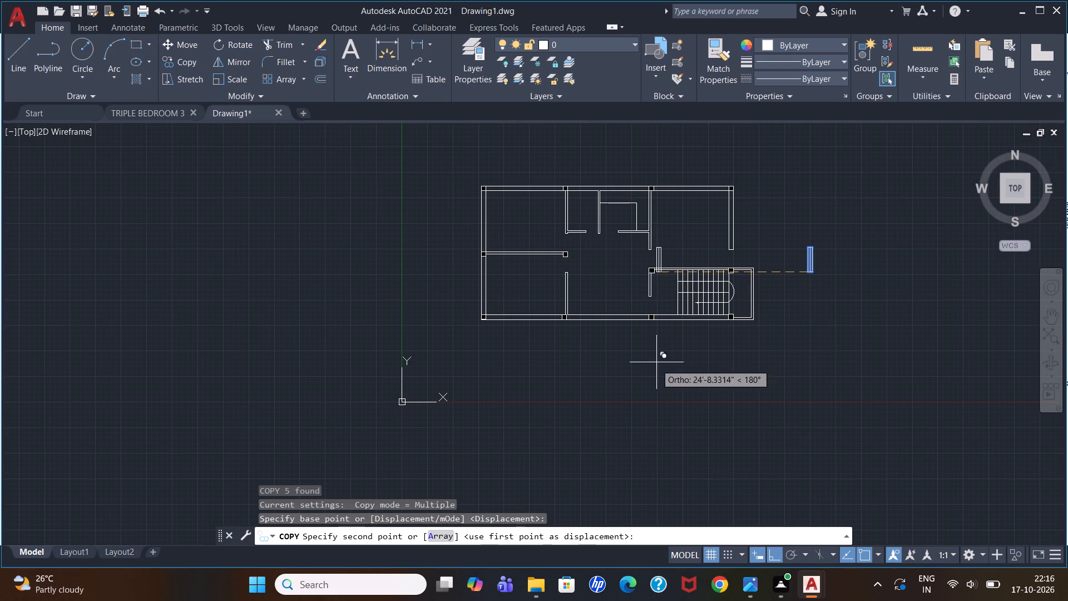
{"action": "left_click", "coordinate": [772, 557]}
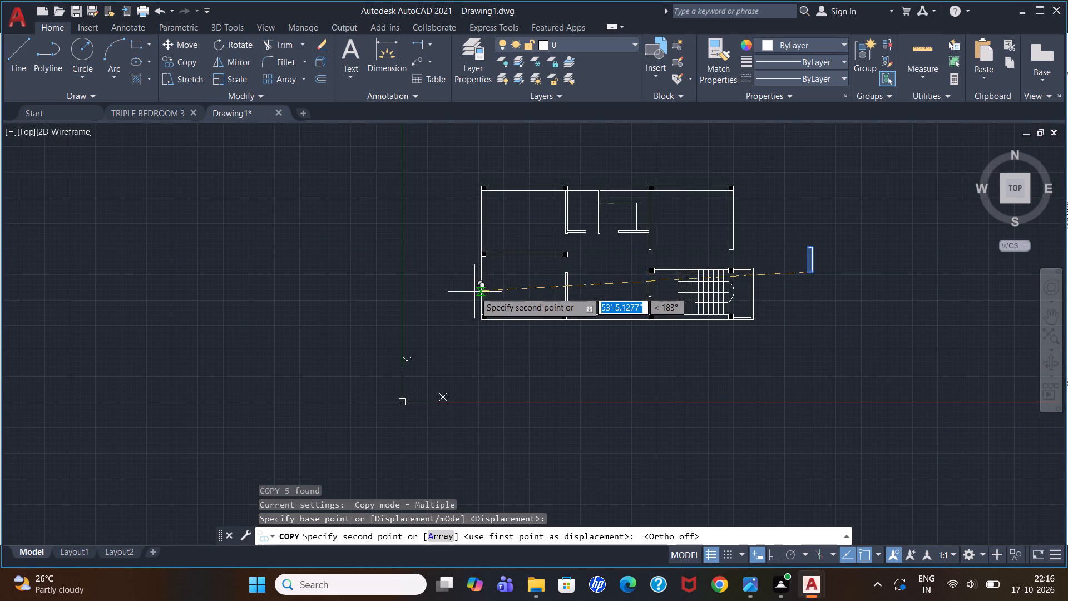
{"action": "scroll", "coordinate": [488, 294], "scroll_direction": "up", "scroll_amount": 4}
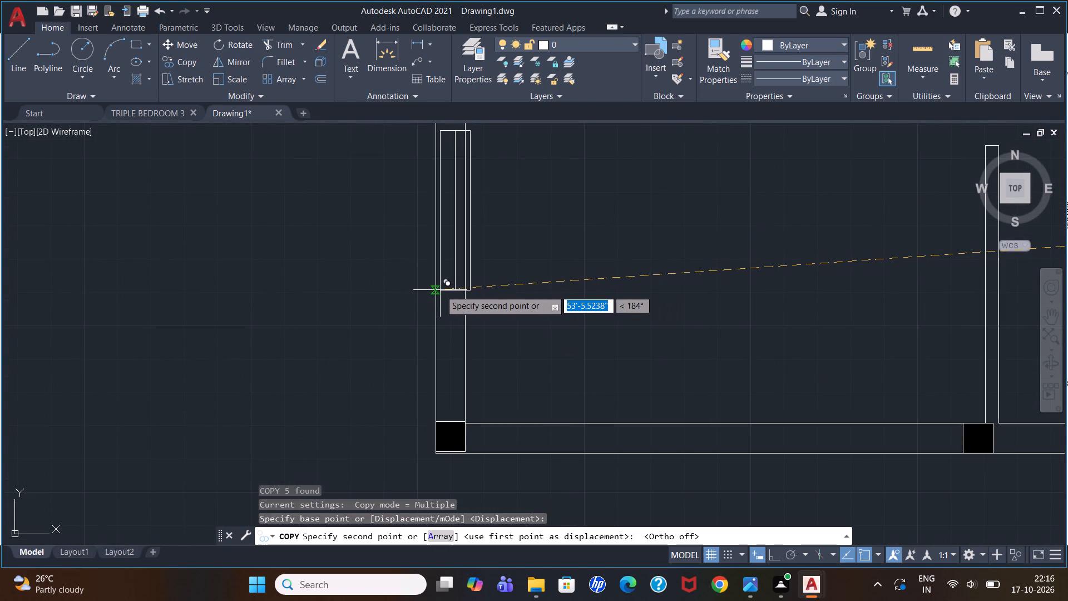
{"action": "scroll", "coordinate": [436, 292], "scroll_direction": "down", "scroll_amount": 2}
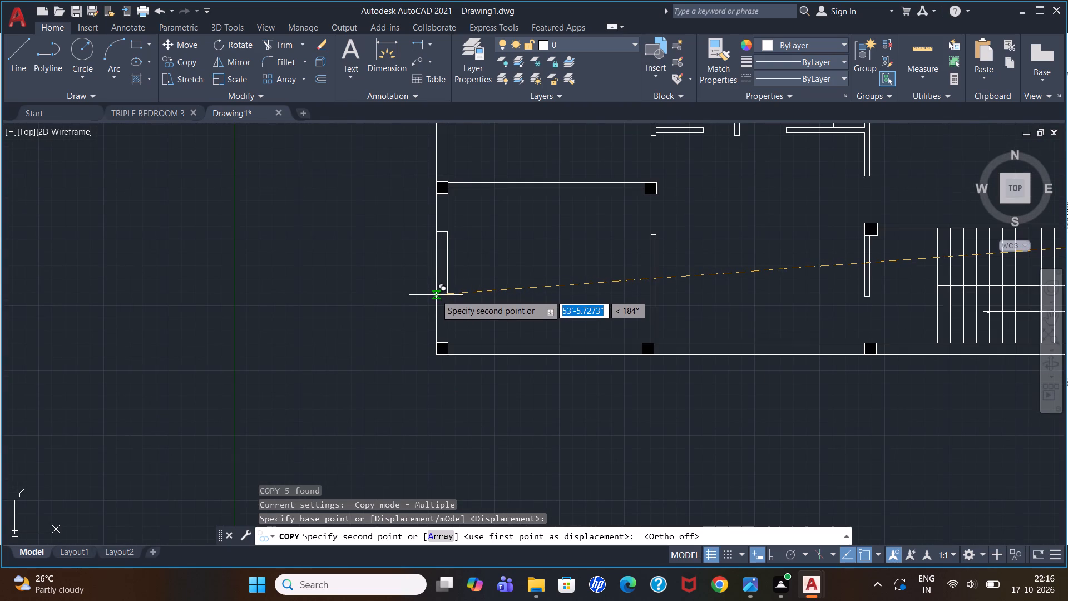
{"action": "scroll", "coordinate": [436, 295], "scroll_direction": "up", "scroll_amount": 1}
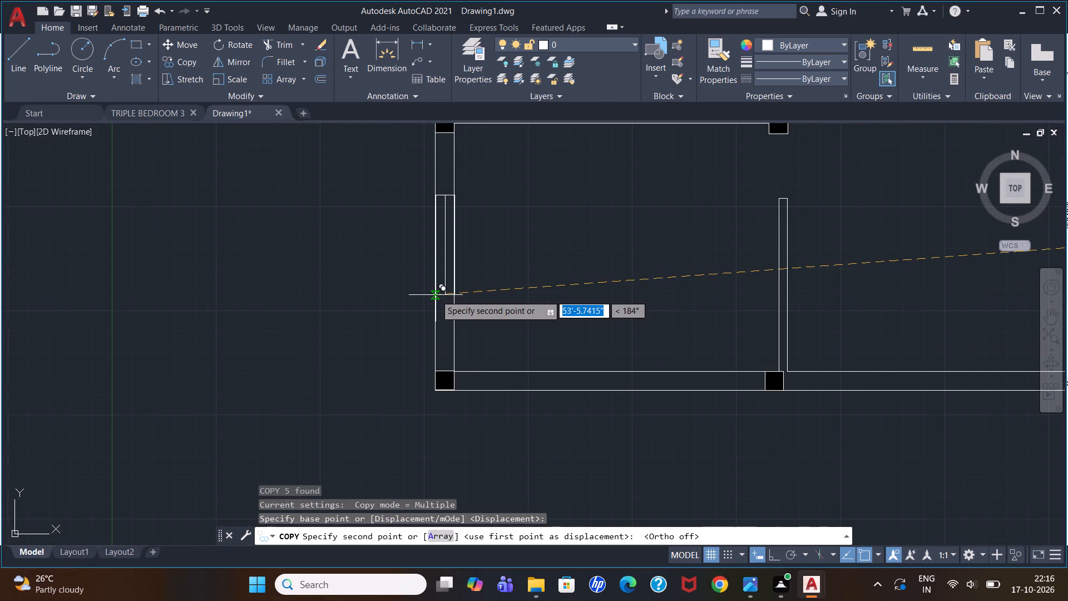
{"action": "scroll", "coordinate": [436, 279], "scroll_direction": "up", "scroll_amount": 1}
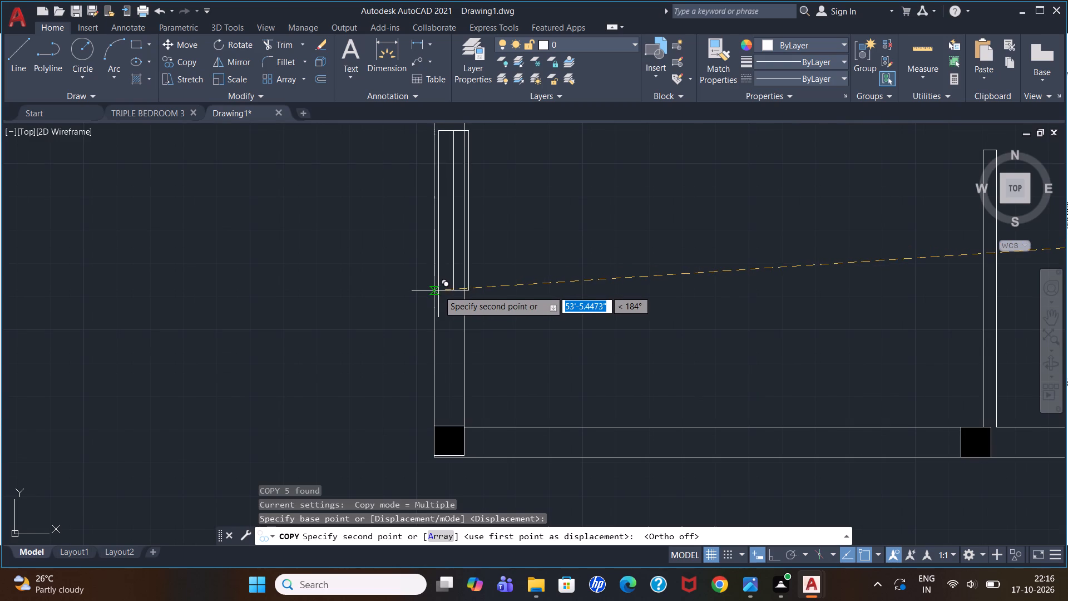
{"action": "left_click", "coordinate": [434, 284]}
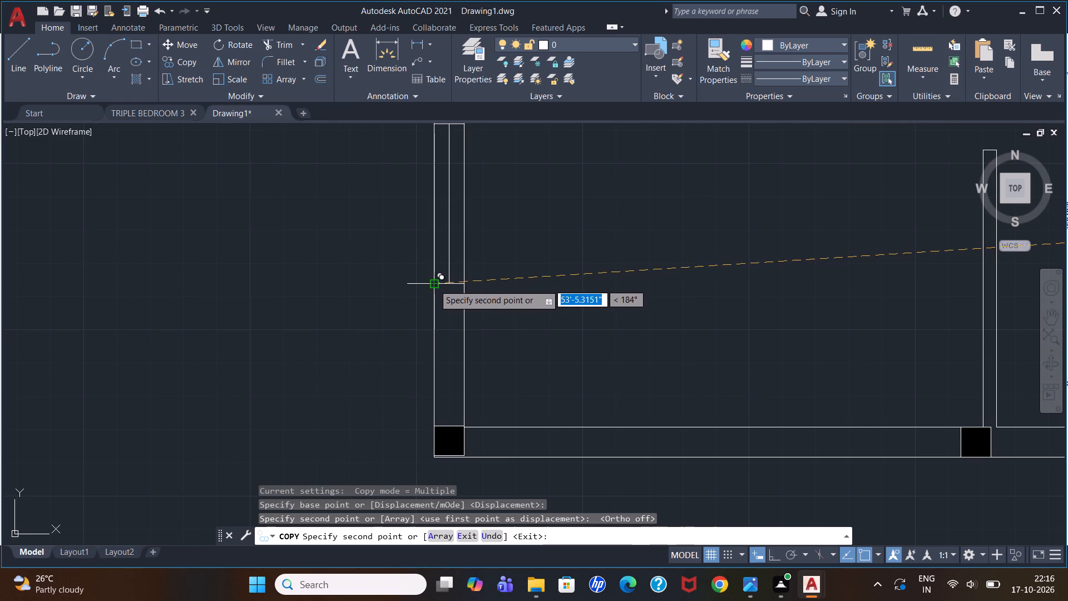
Place a second copy of the window symbol in the west outer wall of the upper-left room and end the copying.
{"action": "scroll", "coordinate": [390, 380], "scroll_direction": "down", "scroll_amount": 3}
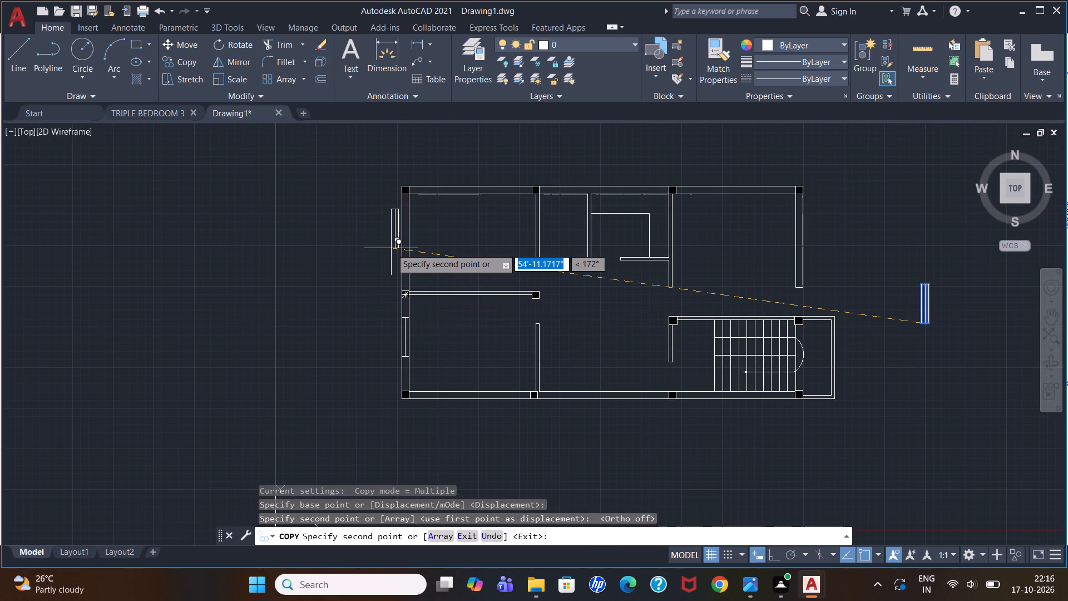
{"action": "scroll", "coordinate": [402, 204], "scroll_direction": "up", "scroll_amount": 3}
{"action": "scroll", "coordinate": [405, 230], "scroll_direction": "down", "scroll_amount": 3}
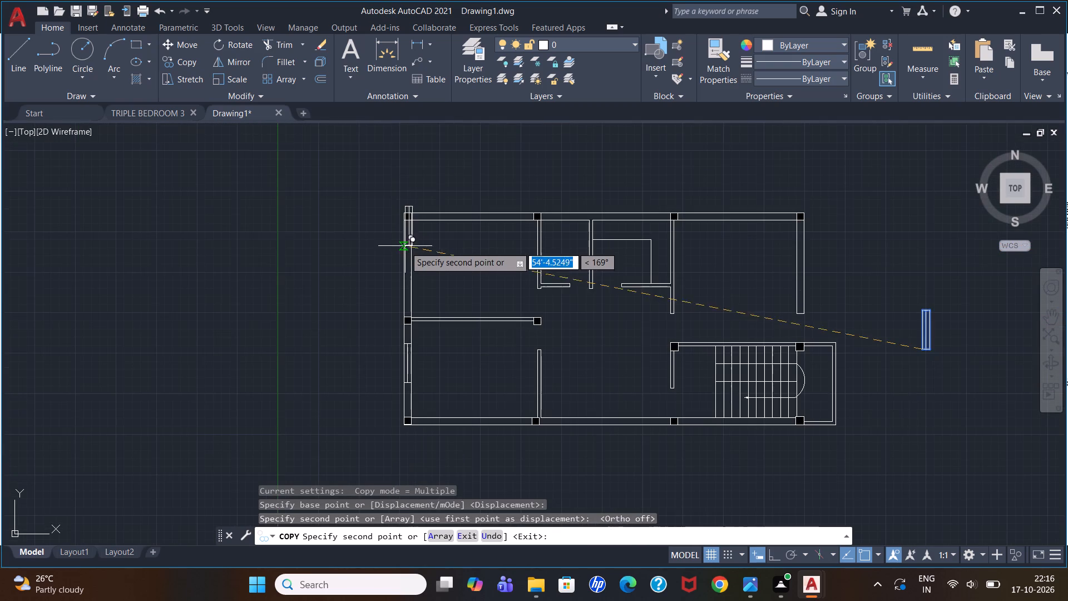
{"action": "scroll", "coordinate": [401, 269], "scroll_direction": "up", "scroll_amount": 2}
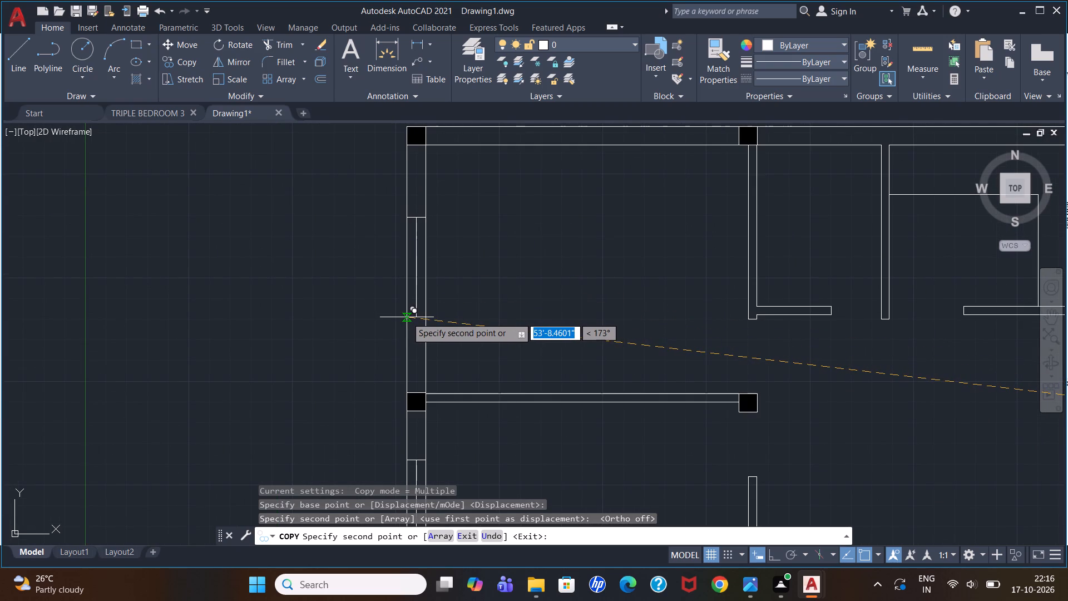
{"action": "left_click", "coordinate": [407, 317]}
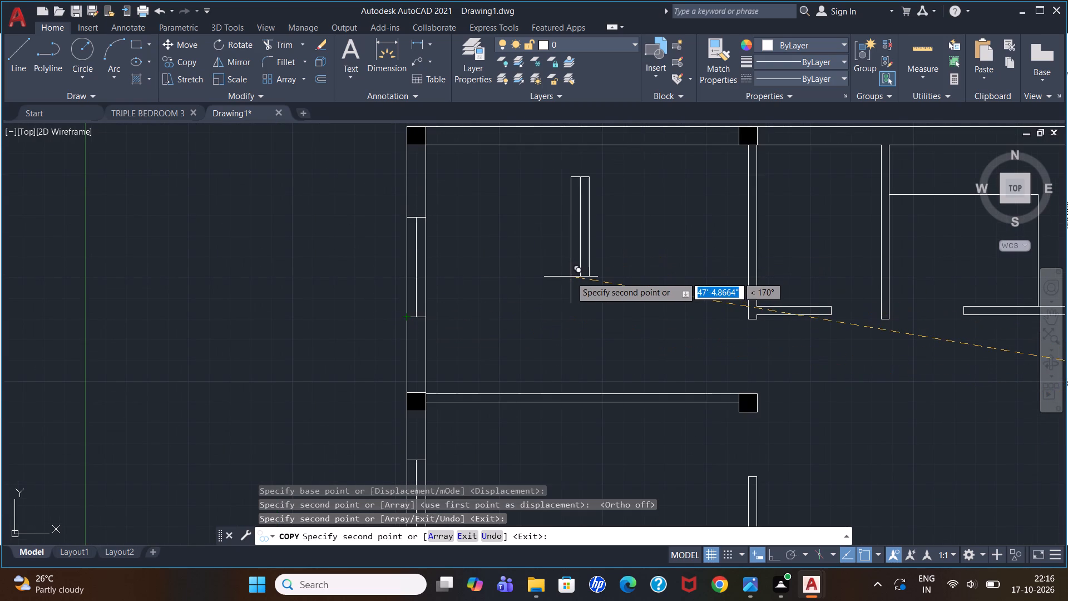
{"action": "scroll", "coordinate": [571, 277], "scroll_direction": "down", "scroll_amount": 3}
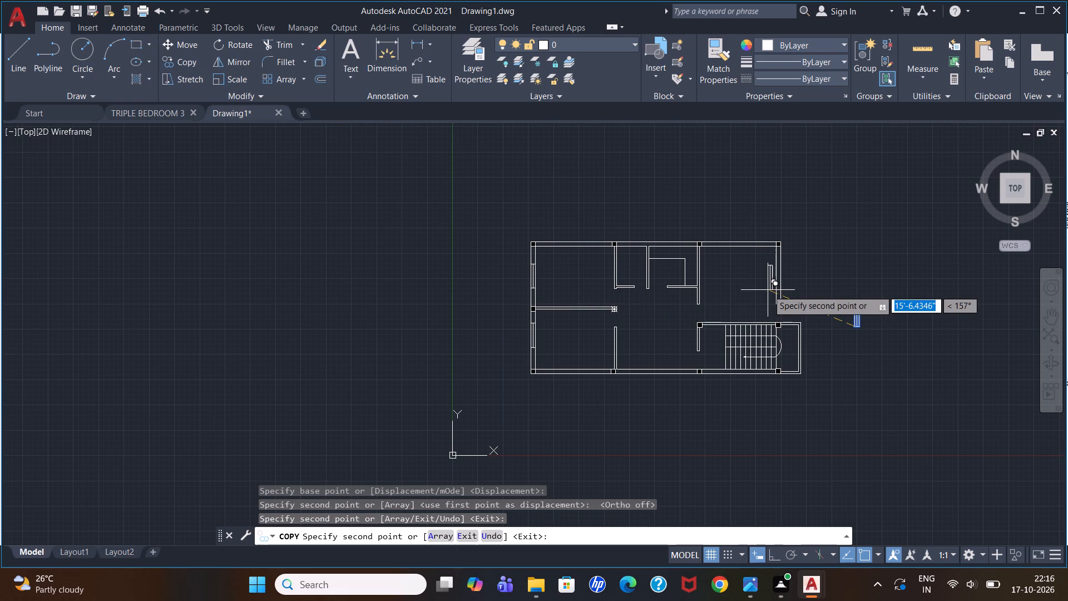
{"action": "scroll", "coordinate": [528, 322], "scroll_direction": "up", "scroll_amount": 3}
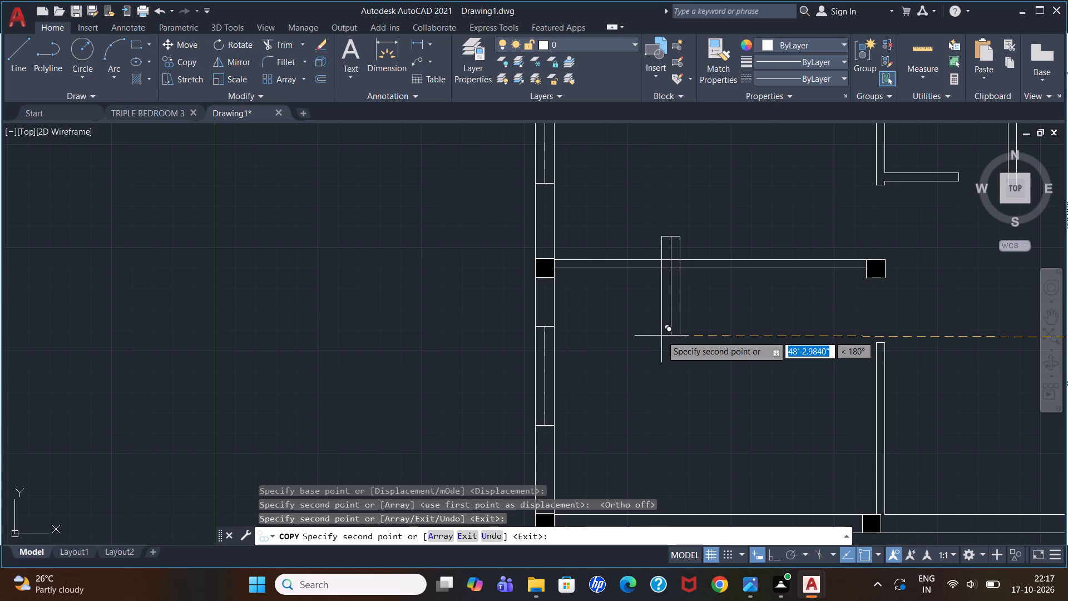
{"action": "key", "text": "Escape"}
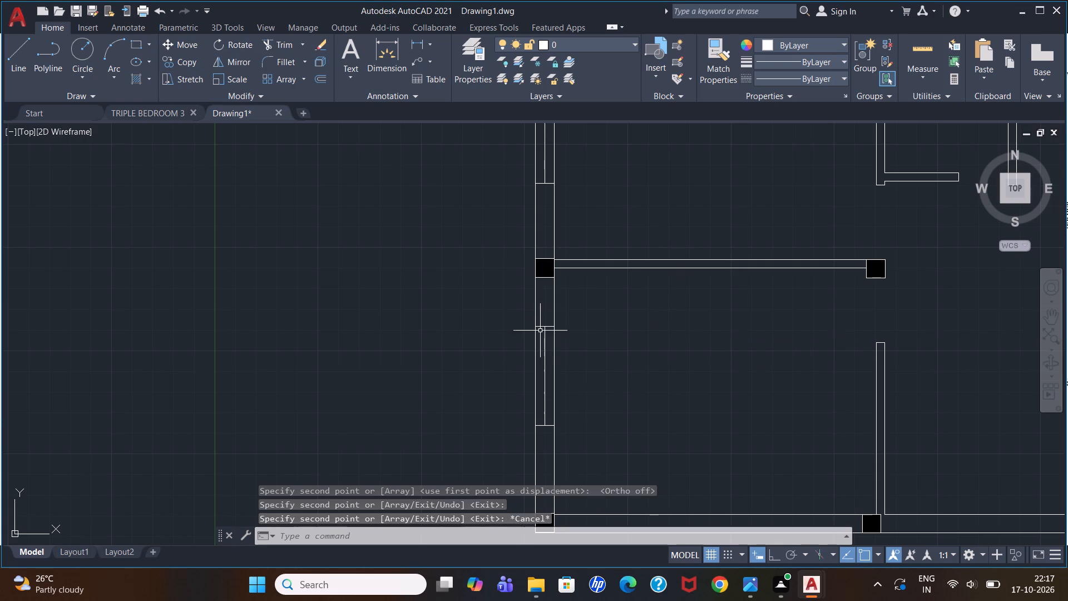
Move the upper end line, centre line and both side lines of the lower-left room's window about 7.5" down the west wall.
{"action": "left_click", "coordinate": [541, 324]}
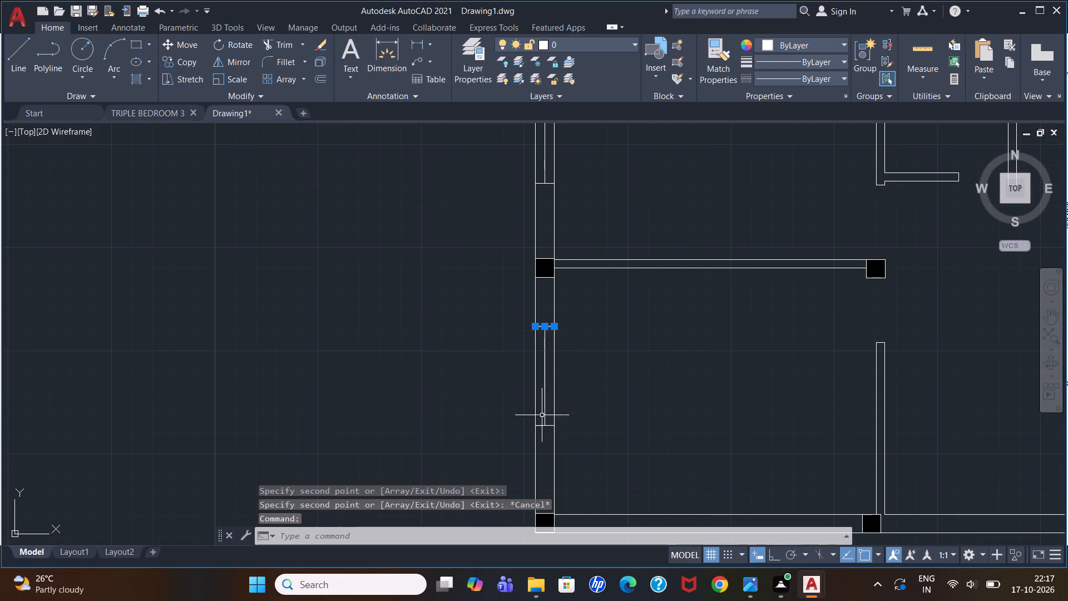
{"action": "left_click", "coordinate": [545, 426]}
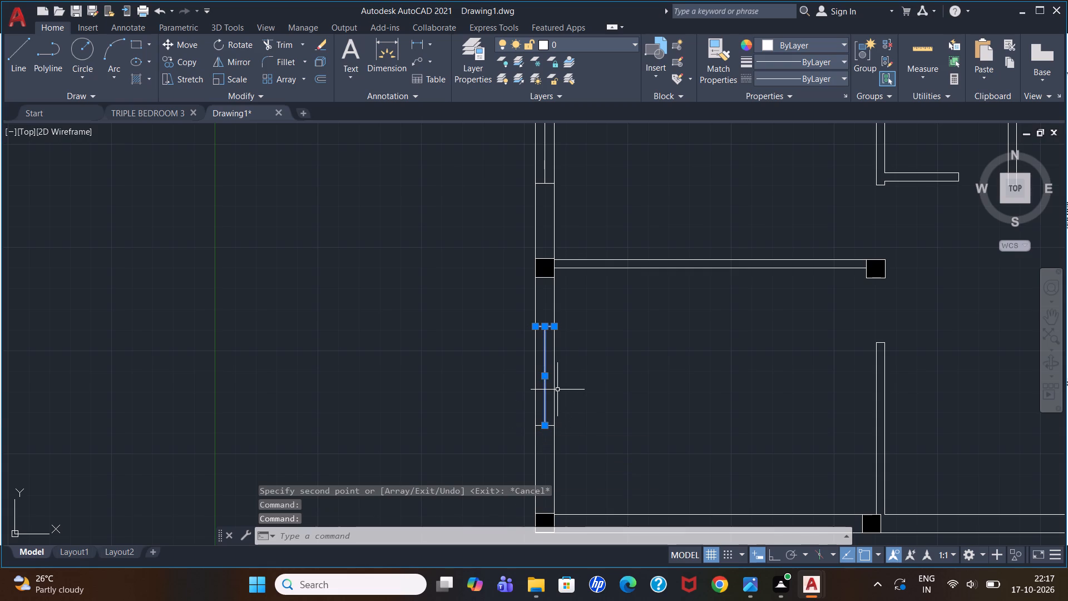
{"action": "left_click", "coordinate": [553, 391]}
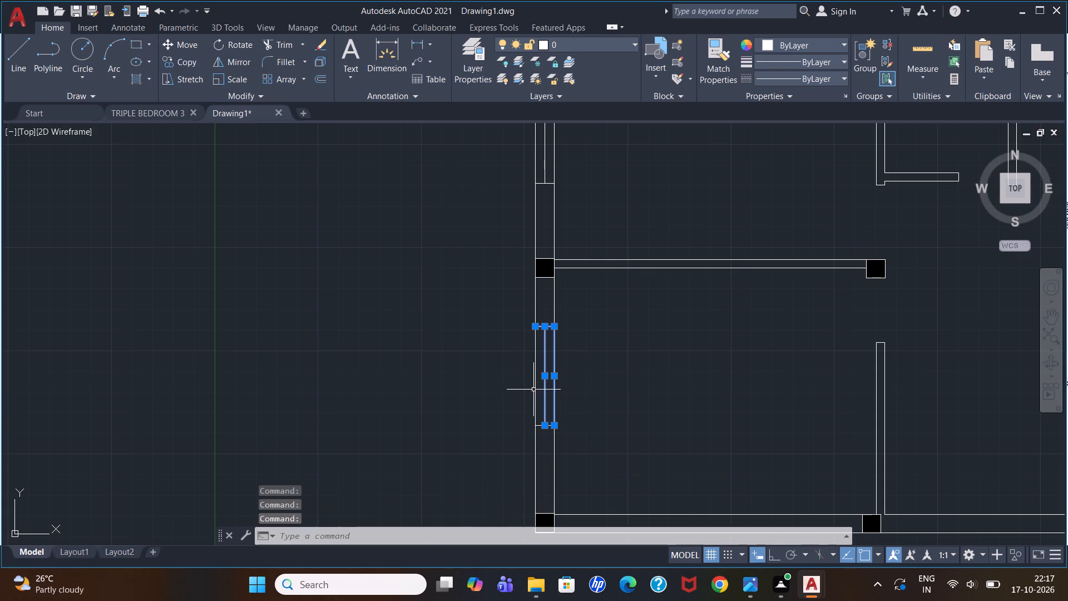
{"action": "left_click", "coordinate": [535, 391]}
{"action": "key", "text": "m"}
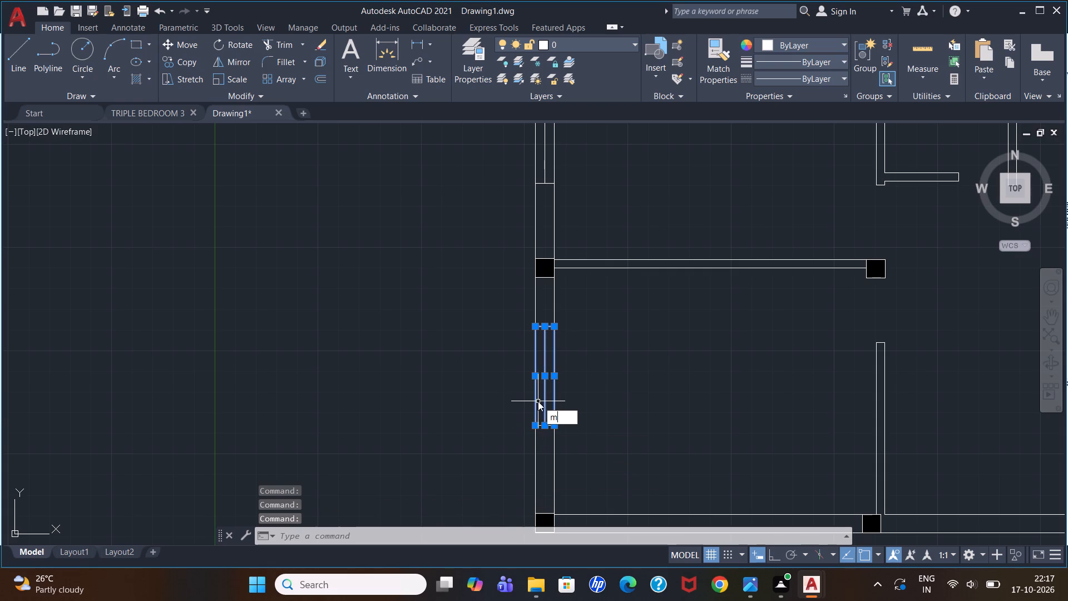
{"action": "key", "text": "Return"}
{"action": "left_click", "coordinate": [535, 429]}
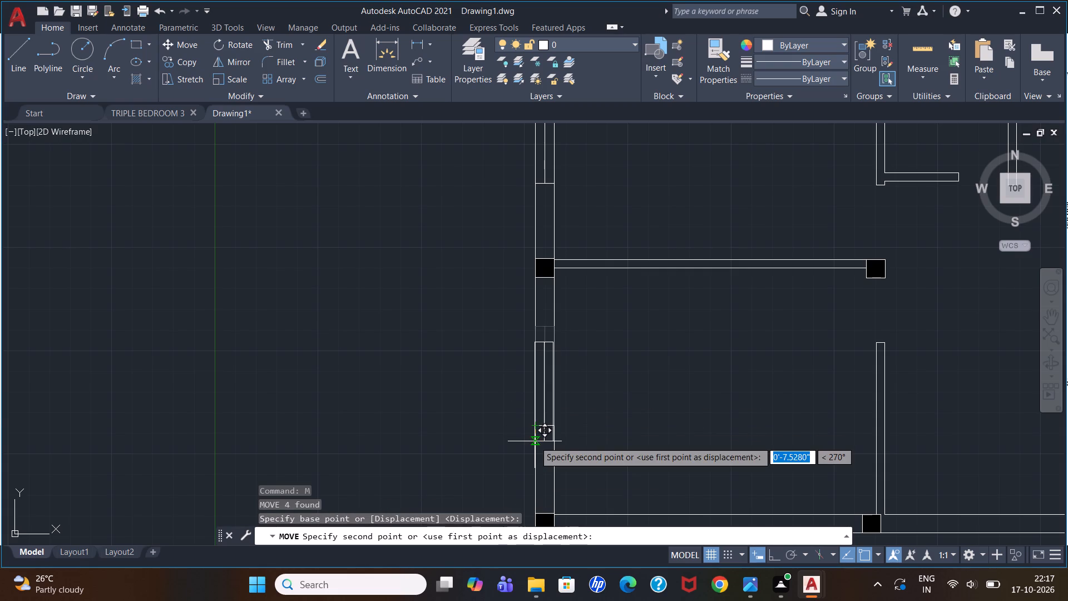
{"action": "left_click", "coordinate": [535, 441]}
{"action": "key", "text": "Escape"}
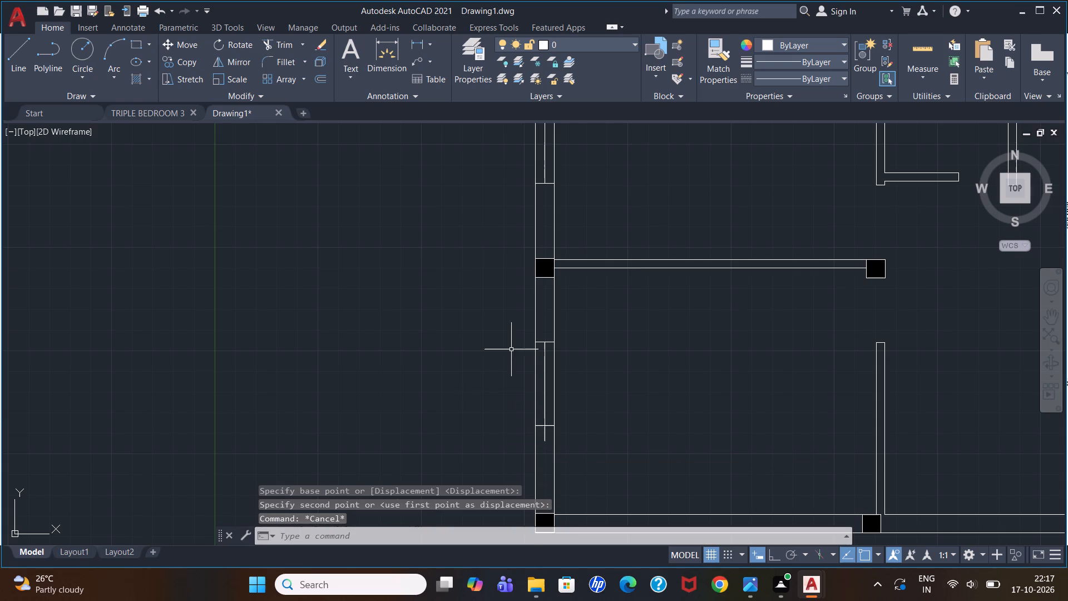
Try to stretch the whole spare 4' window symbol outside the plan upward from its top edge's midpoint.
{"action": "scroll", "coordinate": [520, 338], "scroll_direction": "down", "scroll_amount": 2}
{"action": "scroll", "coordinate": [738, 271], "scroll_direction": "down", "scroll_amount": 2}
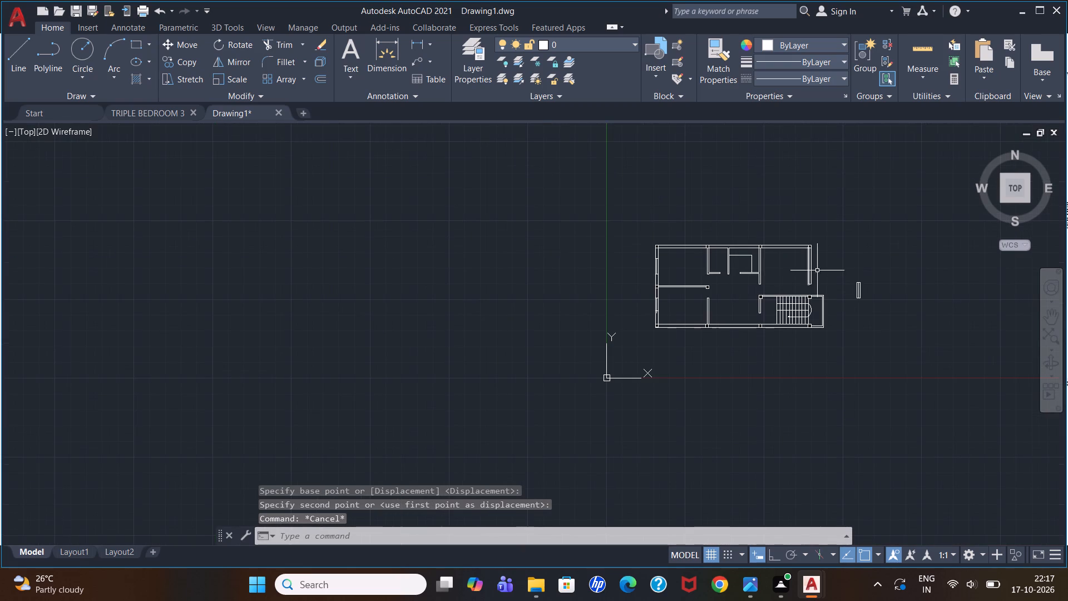
{"action": "scroll", "coordinate": [858, 294], "scroll_direction": "up", "scroll_amount": 5}
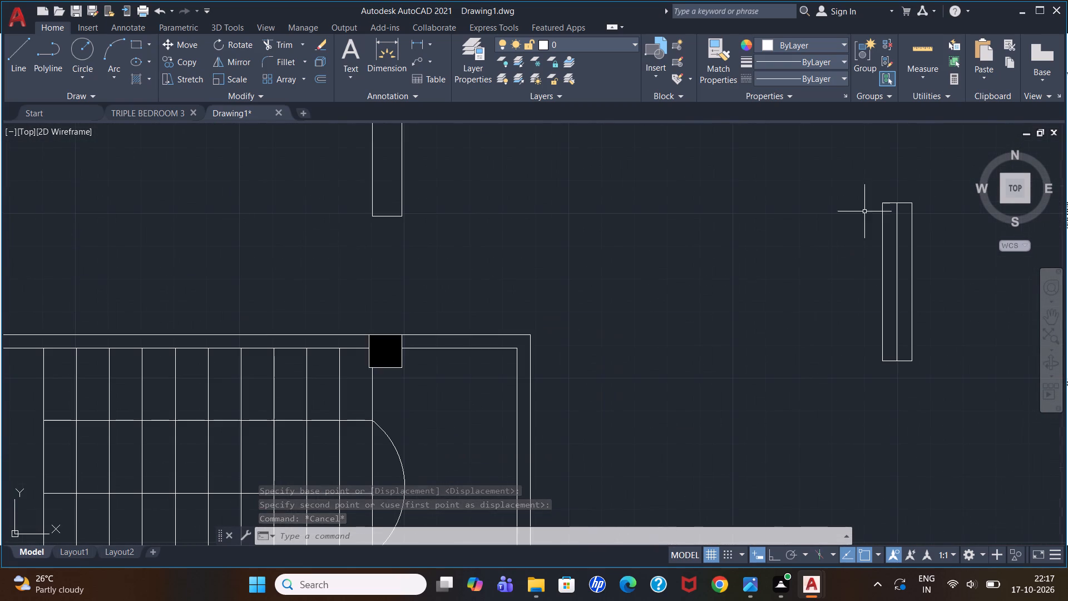
{"action": "left_click", "coordinate": [842, 179]}
{"action": "left_click", "coordinate": [940, 374]}
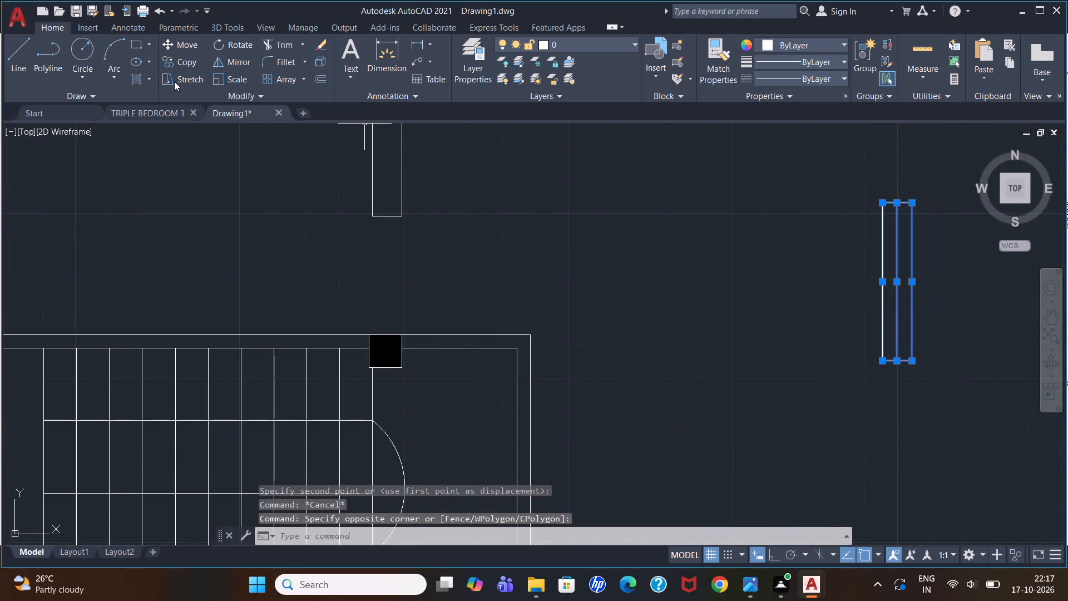
{"action": "left_click", "coordinate": [200, 79]}
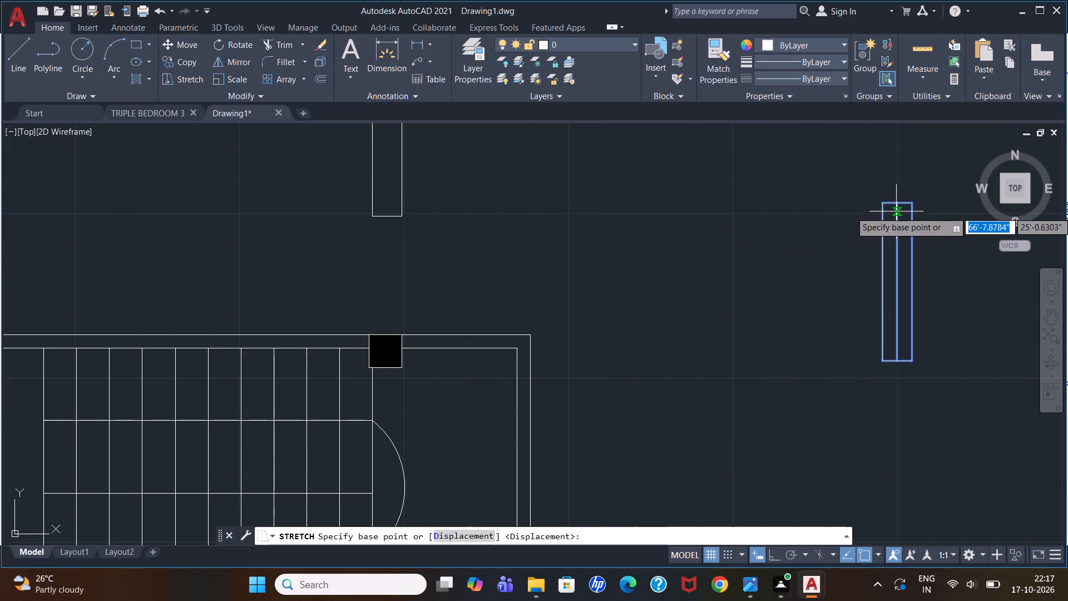
{"action": "left_click", "coordinate": [900, 203]}
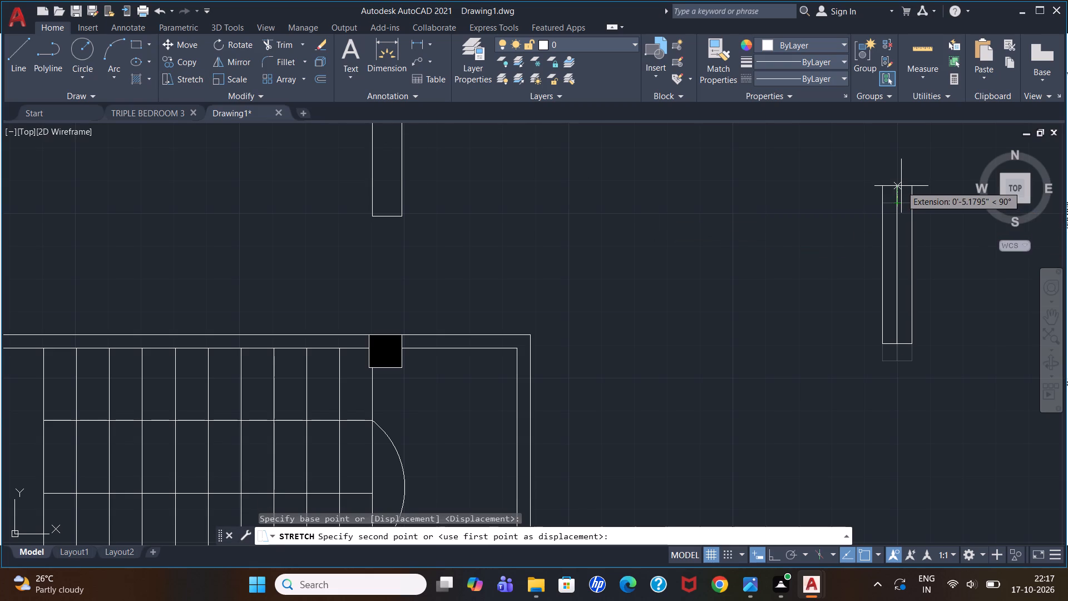
{"action": "left_click", "coordinate": [898, 174]}
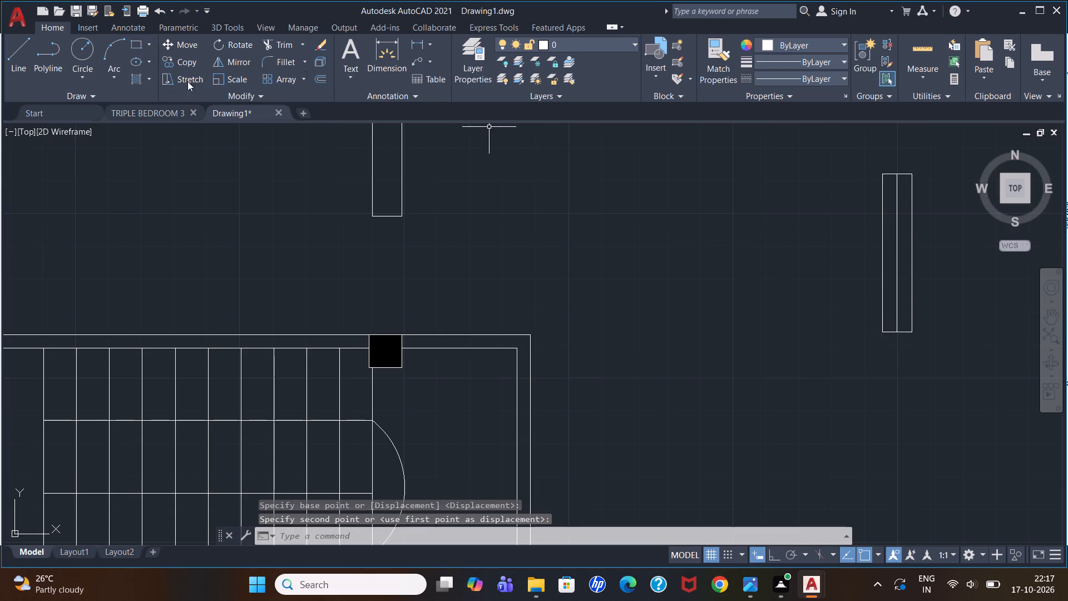
Stretch the spare window symbol's lower end line, centre line and both side lines downward about 1'-3.5".
{"action": "left_click", "coordinate": [857, 159]}
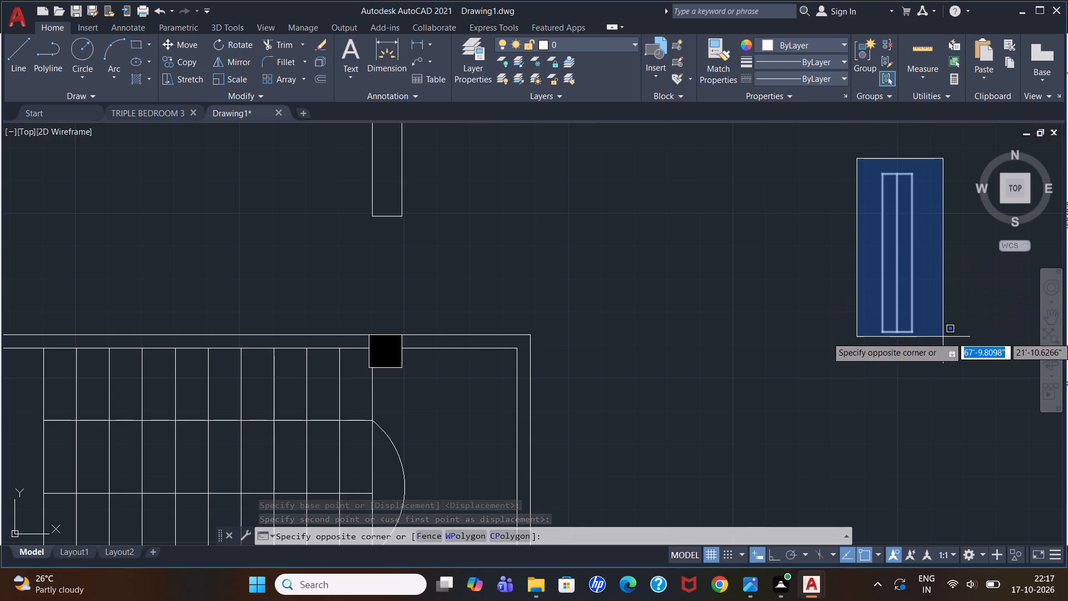
{"action": "left_click", "coordinate": [943, 337]}
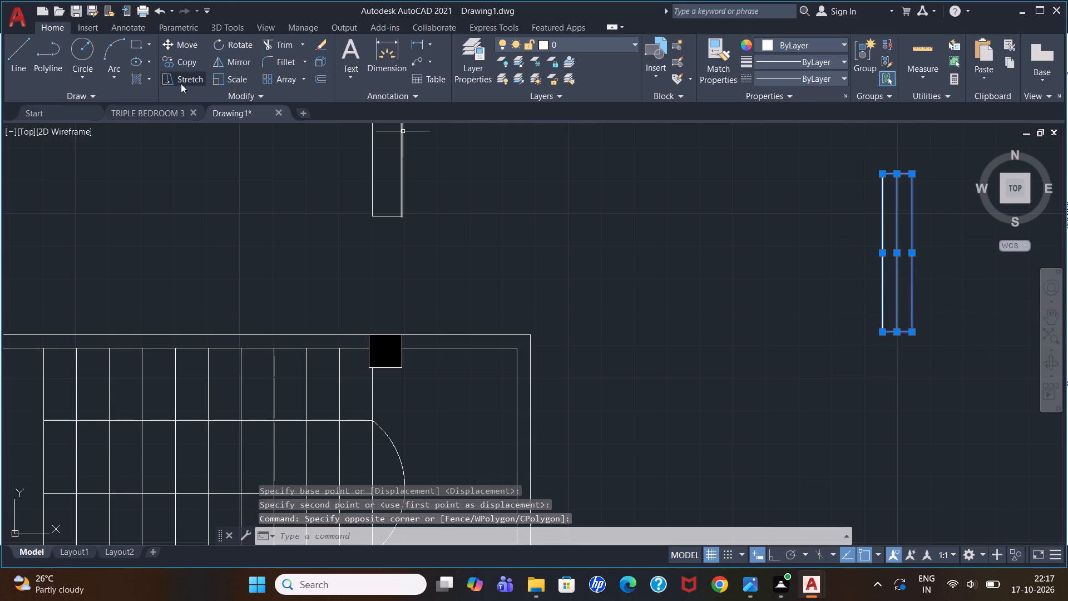
{"action": "left_click", "coordinate": [897, 335]}
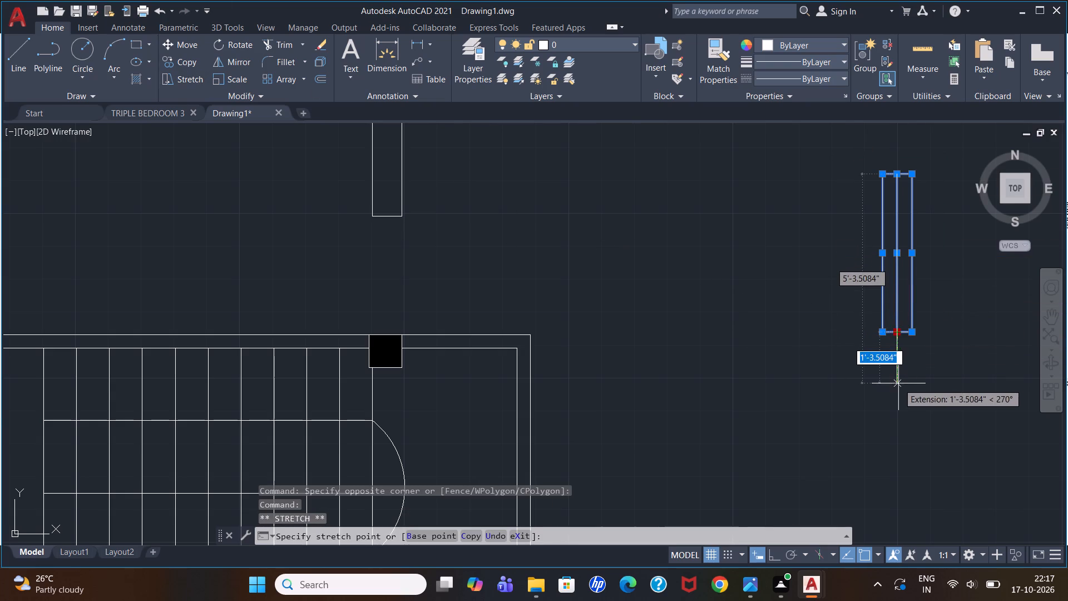
{"action": "left_click", "coordinate": [898, 383]}
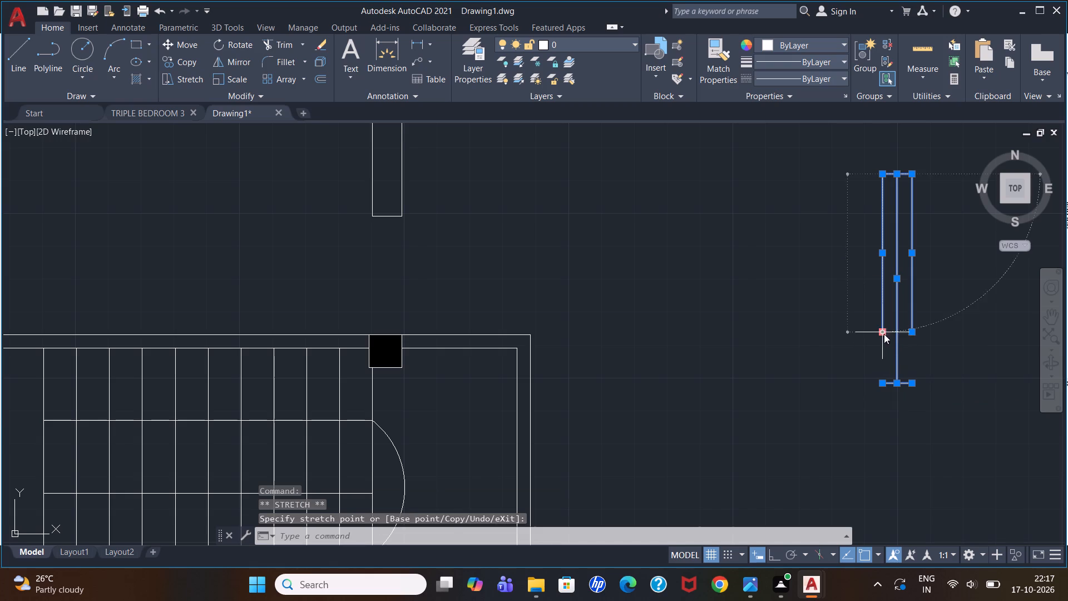
{"action": "left_click", "coordinate": [884, 334]}
{"action": "left_click", "coordinate": [884, 385]}
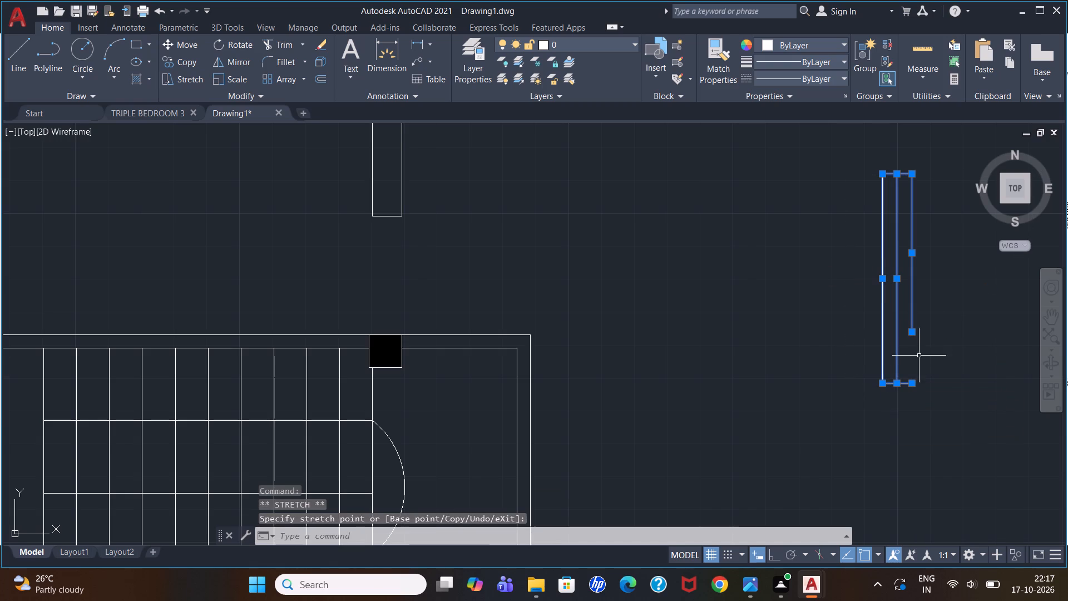
{"action": "left_click", "coordinate": [915, 334]}
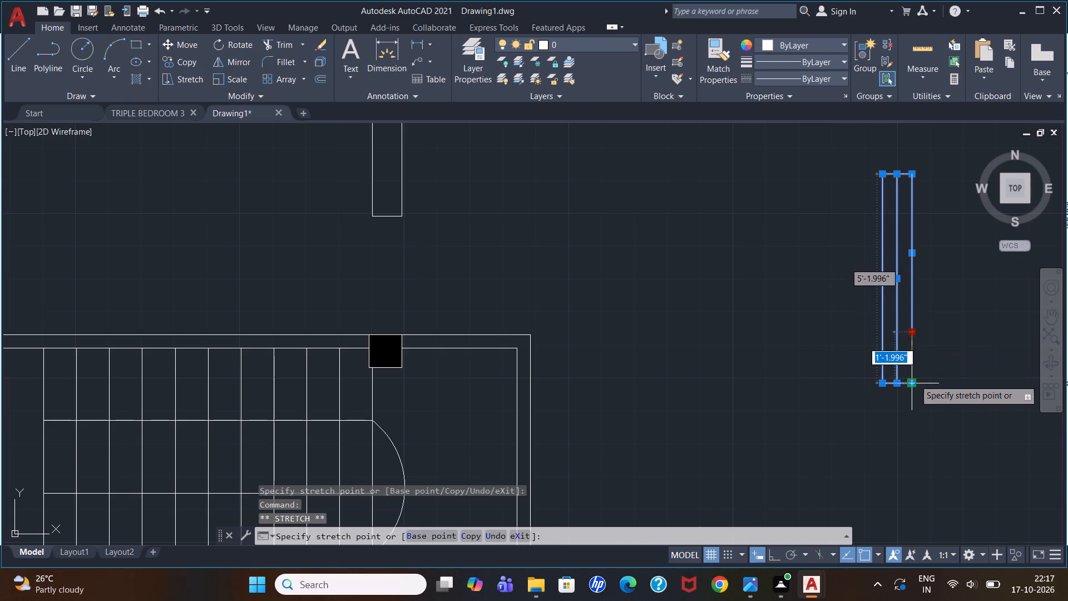
{"action": "left_click", "coordinate": [914, 382]}
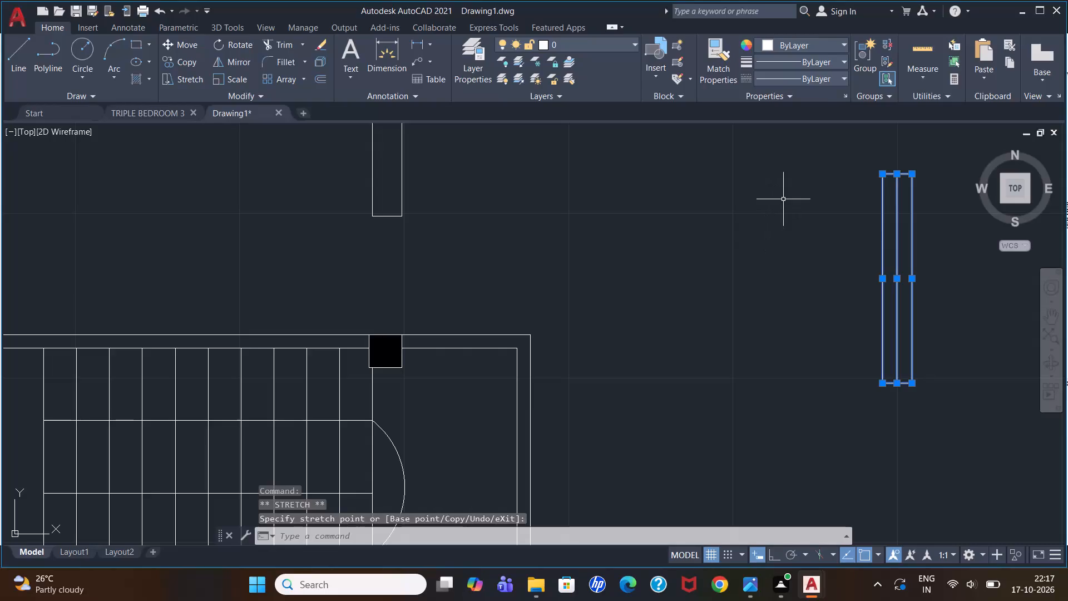
{"action": "key", "text": "Escape"}
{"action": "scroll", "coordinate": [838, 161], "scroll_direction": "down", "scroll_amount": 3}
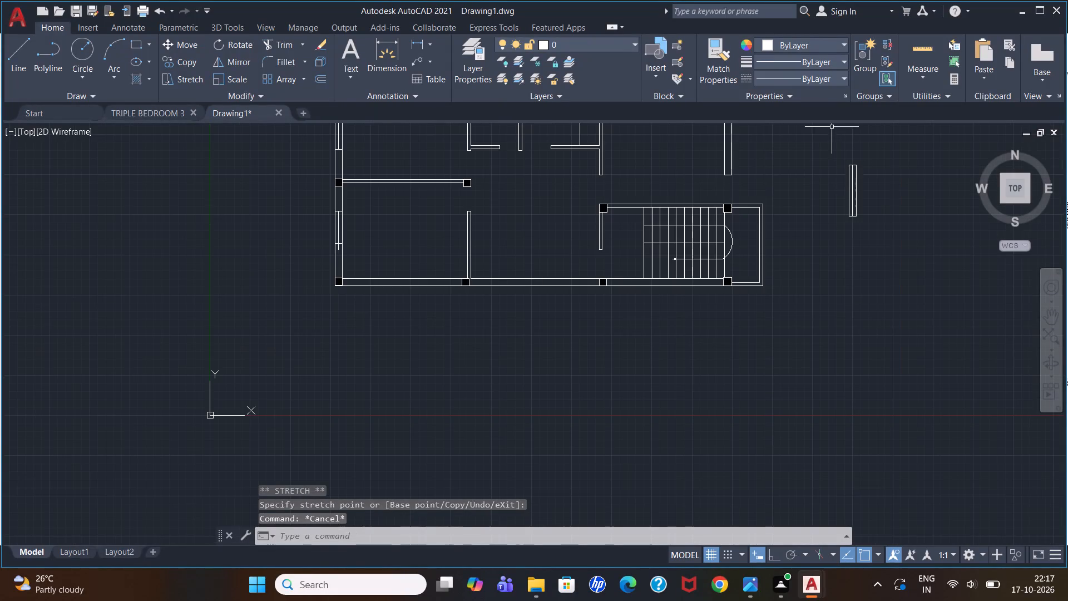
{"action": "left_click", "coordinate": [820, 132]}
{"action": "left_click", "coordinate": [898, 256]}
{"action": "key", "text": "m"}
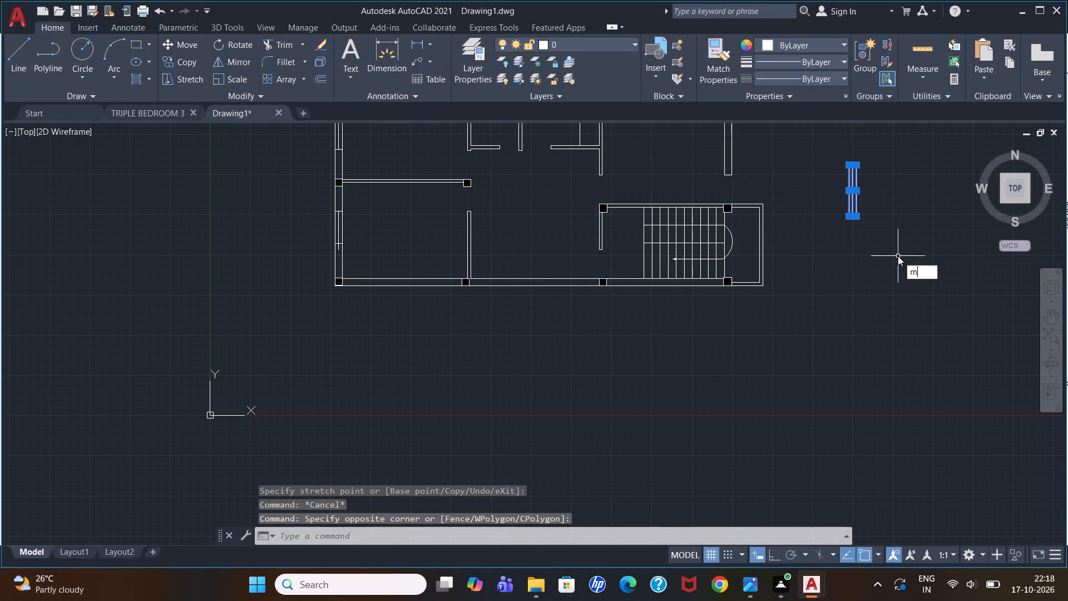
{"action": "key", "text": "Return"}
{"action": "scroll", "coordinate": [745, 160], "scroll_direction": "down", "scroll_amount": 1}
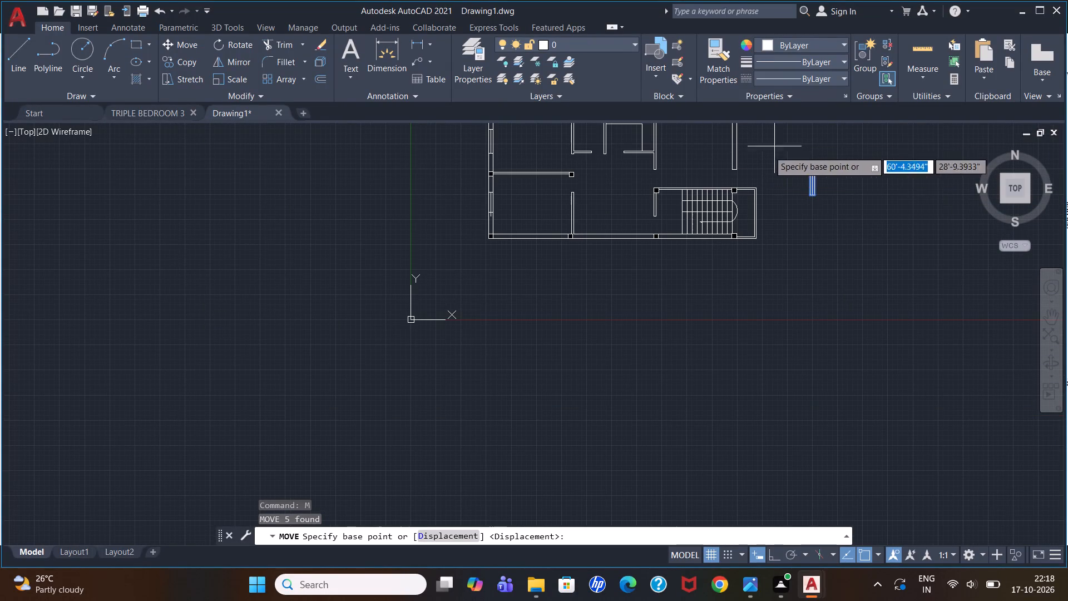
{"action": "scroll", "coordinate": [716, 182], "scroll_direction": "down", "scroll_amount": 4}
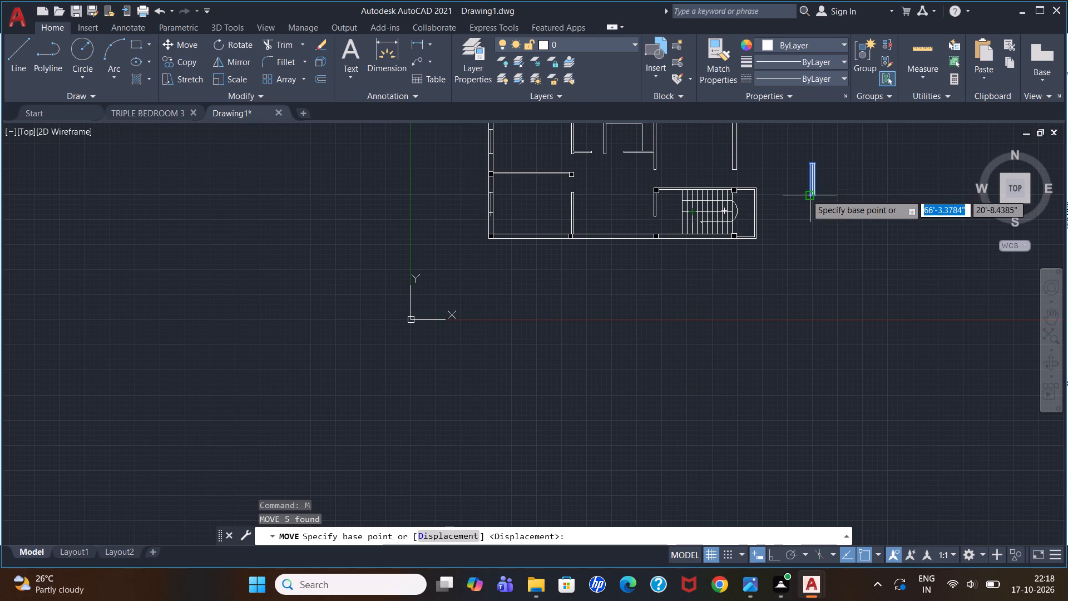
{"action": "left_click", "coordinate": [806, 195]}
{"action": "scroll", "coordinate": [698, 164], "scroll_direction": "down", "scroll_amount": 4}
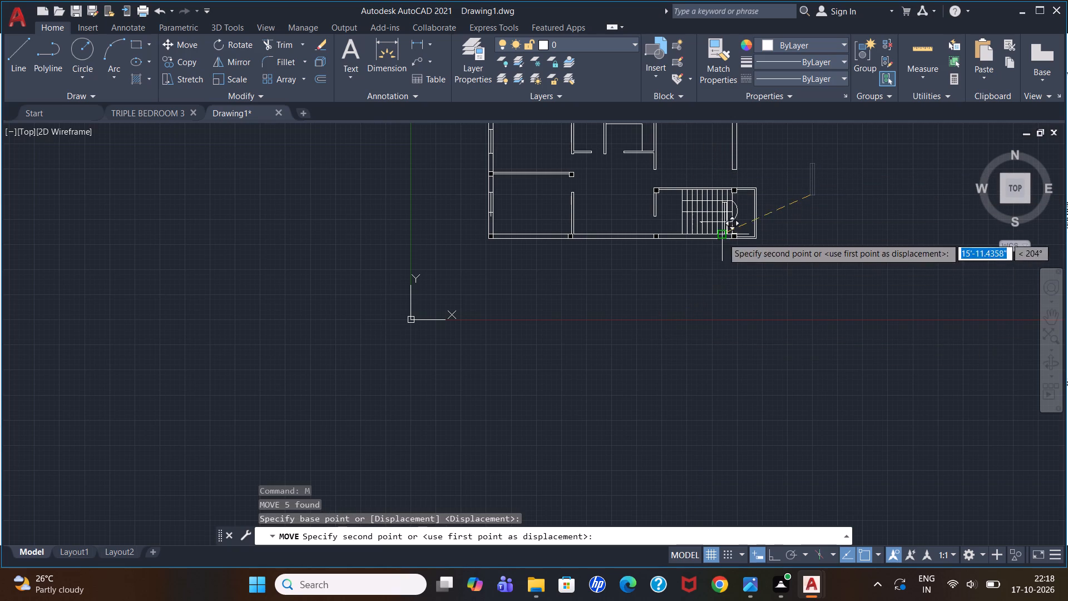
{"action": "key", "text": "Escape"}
Move the lengthened window symbol by its lower-left corner into the east outer wall of the upper-right room.
{"action": "scroll", "coordinate": [786, 188], "scroll_direction": "down", "scroll_amount": 3}
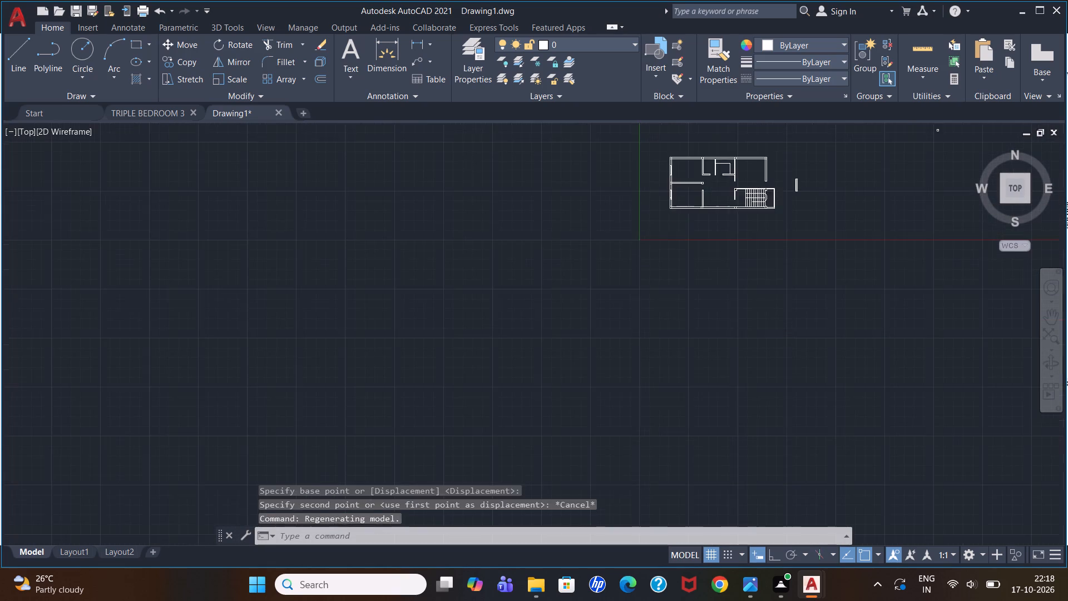
{"action": "scroll", "coordinate": [769, 157], "scroll_direction": "up", "scroll_amount": 3}
{"action": "scroll", "coordinate": [779, 221], "scroll_direction": "up", "scroll_amount": 3}
{"action": "scroll", "coordinate": [831, 242], "scroll_direction": "down", "scroll_amount": 3}
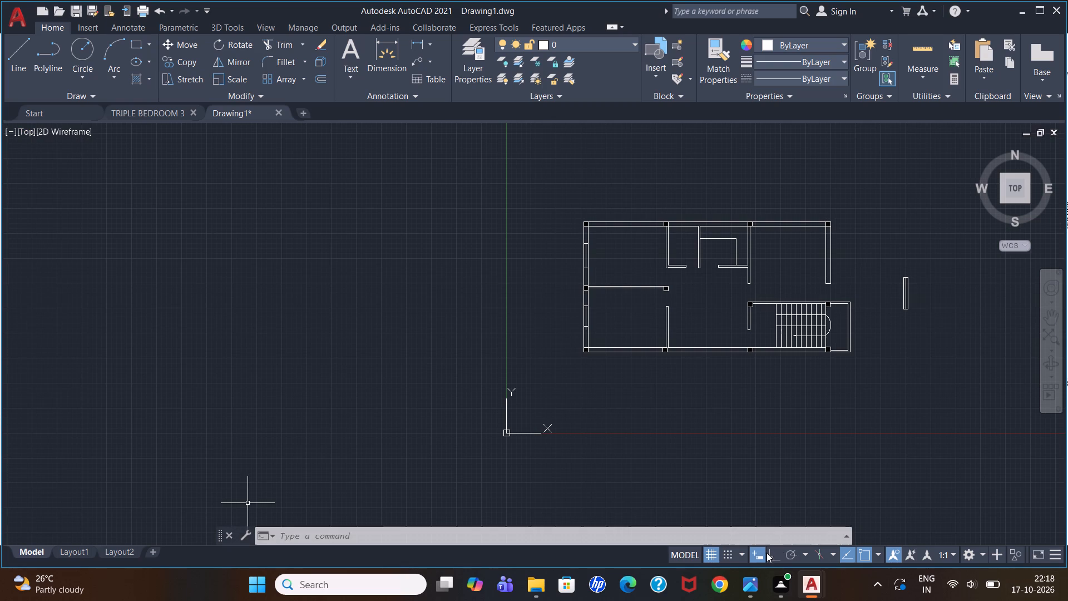
{"action": "scroll", "coordinate": [918, 273], "scroll_direction": "up", "scroll_amount": 2}
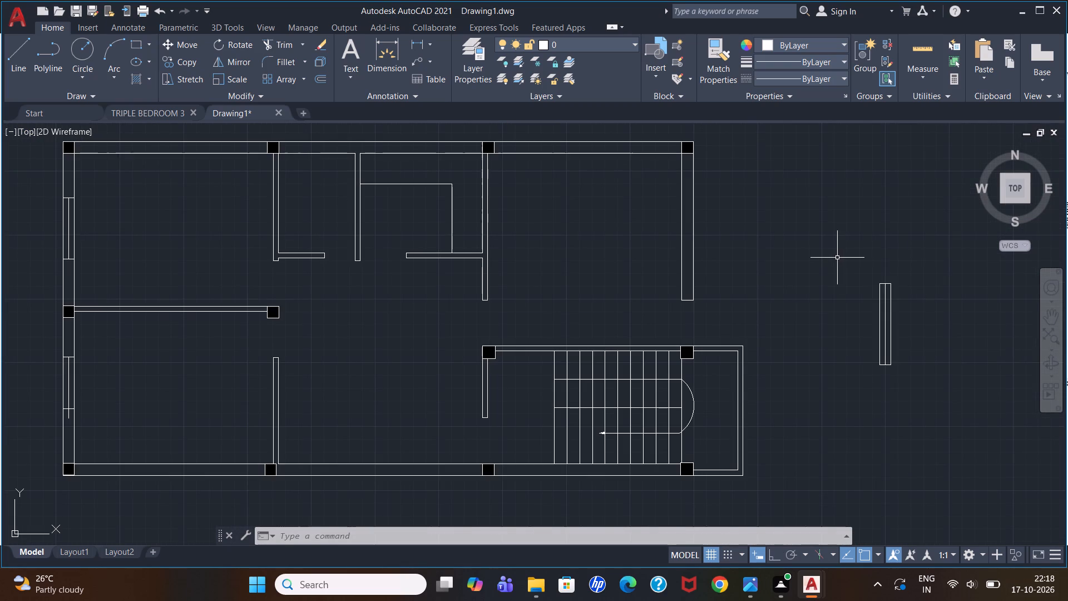
{"action": "left_click", "coordinate": [837, 258]}
{"action": "left_click", "coordinate": [929, 392]}
{"action": "key", "text": "m"}
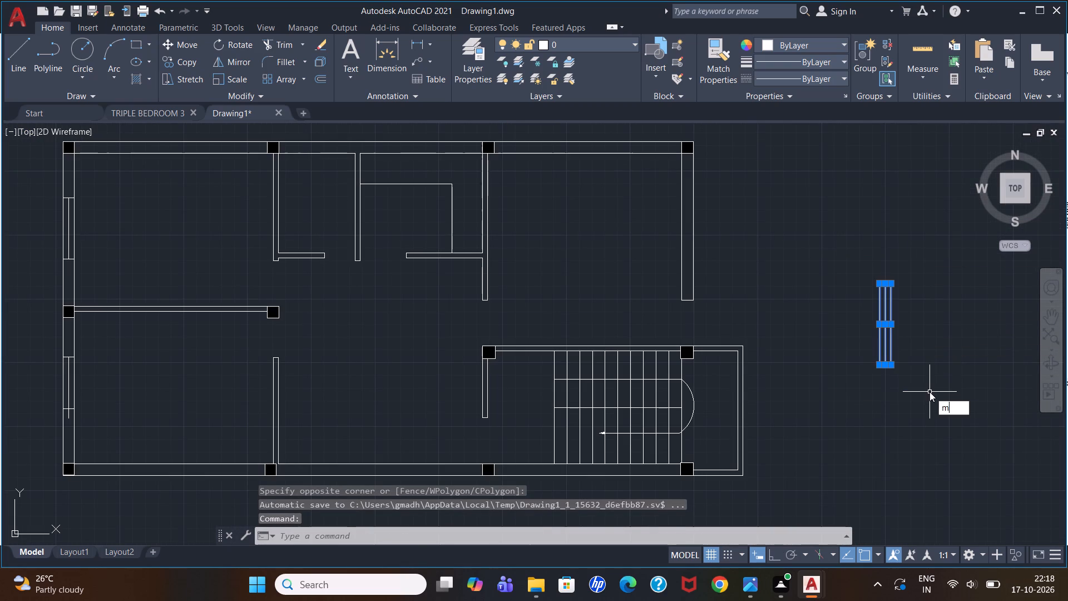
{"action": "key", "text": "Return"}
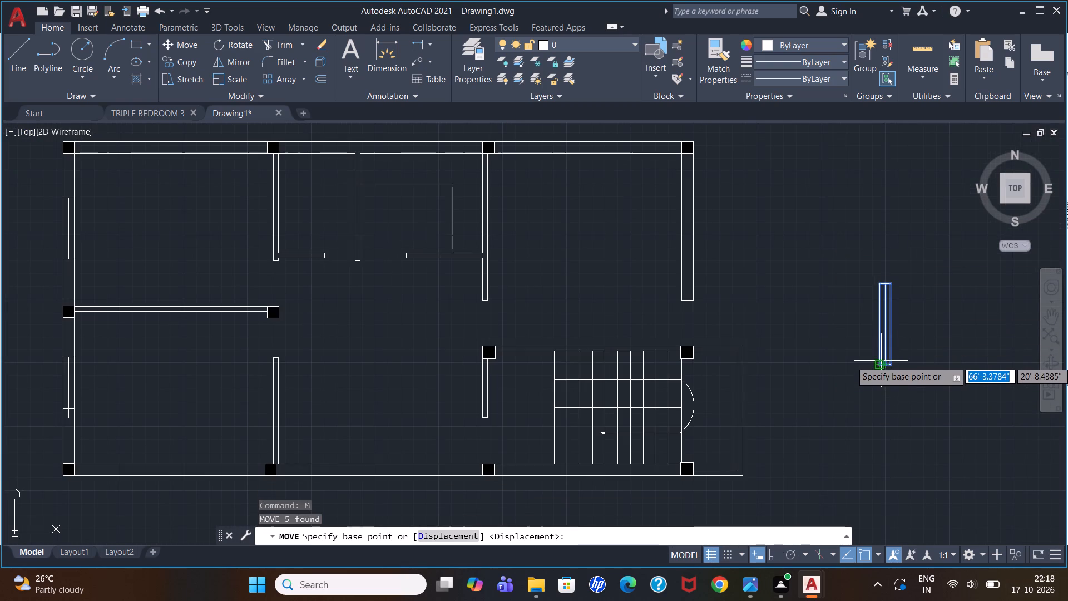
{"action": "left_click", "coordinate": [881, 360]}
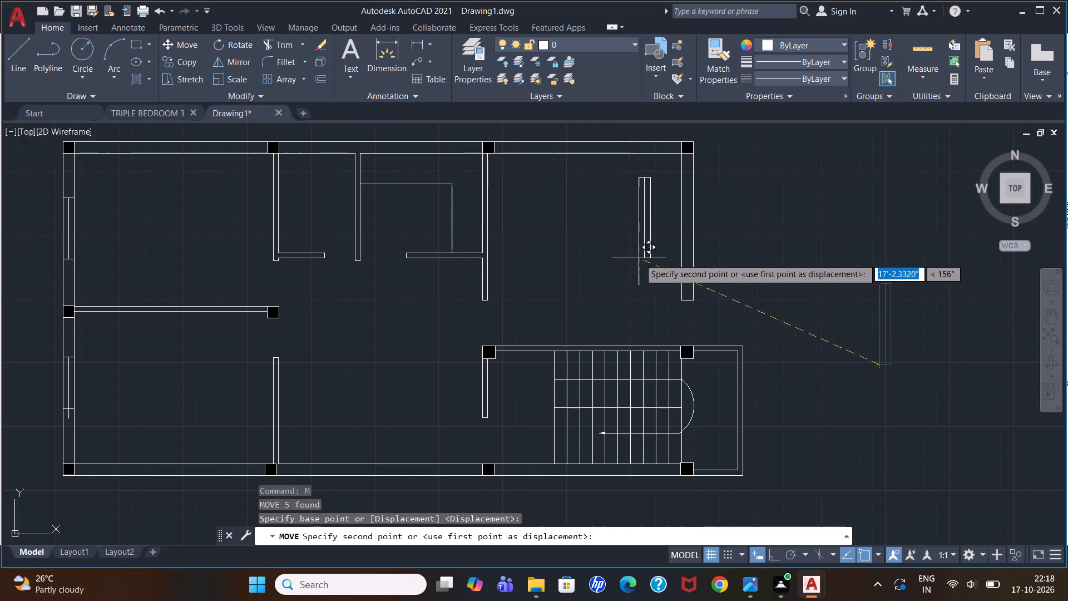
{"action": "scroll", "coordinate": [681, 260], "scroll_direction": "up", "scroll_amount": 2}
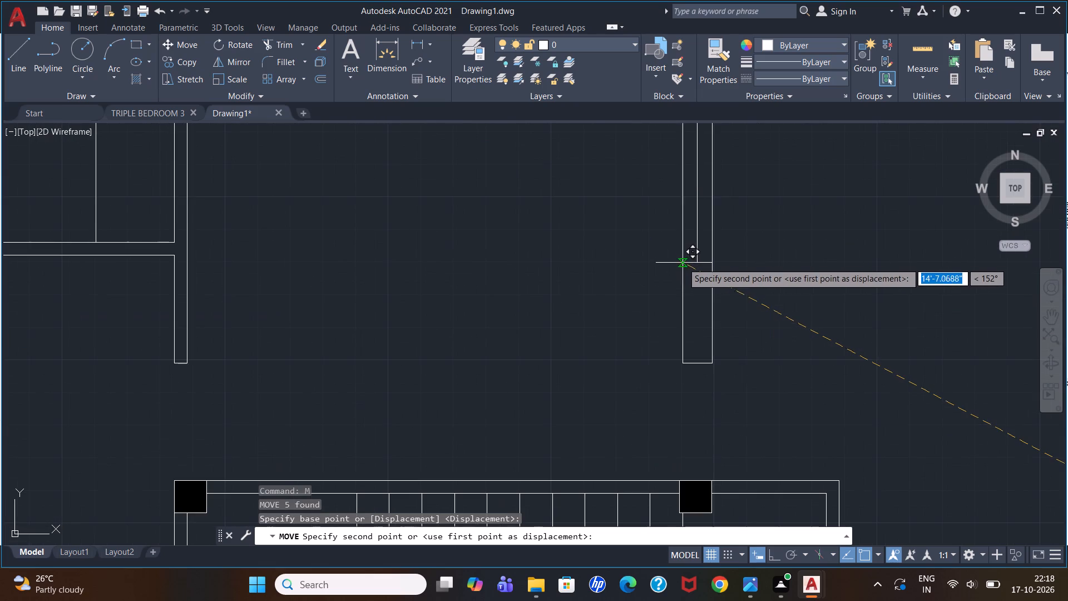
{"action": "left_click", "coordinate": [683, 263]}
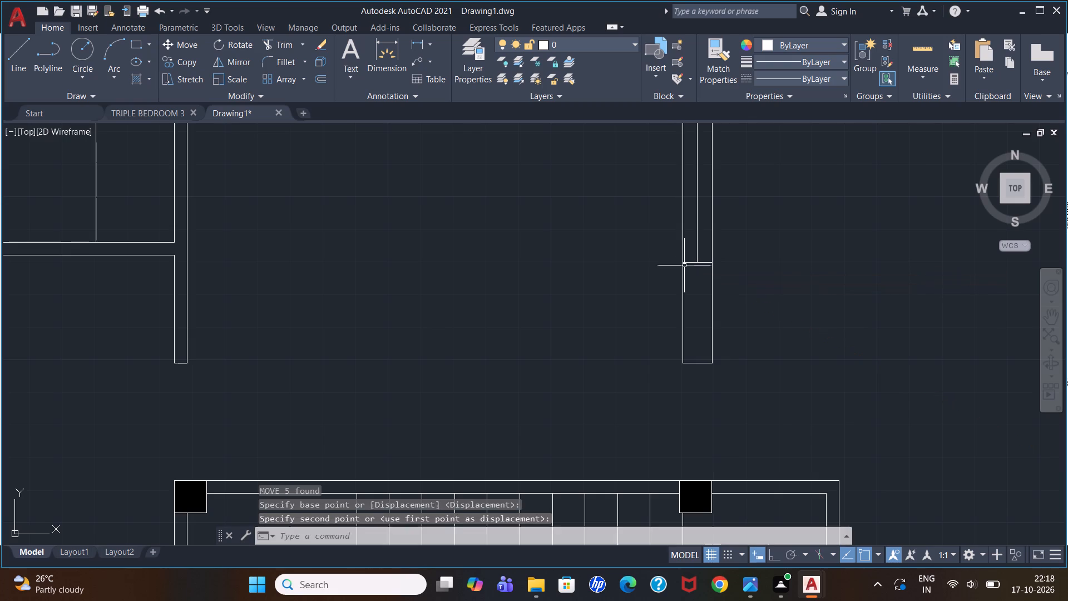
{"action": "scroll", "coordinate": [868, 324], "scroll_direction": "down", "scroll_amount": 3}
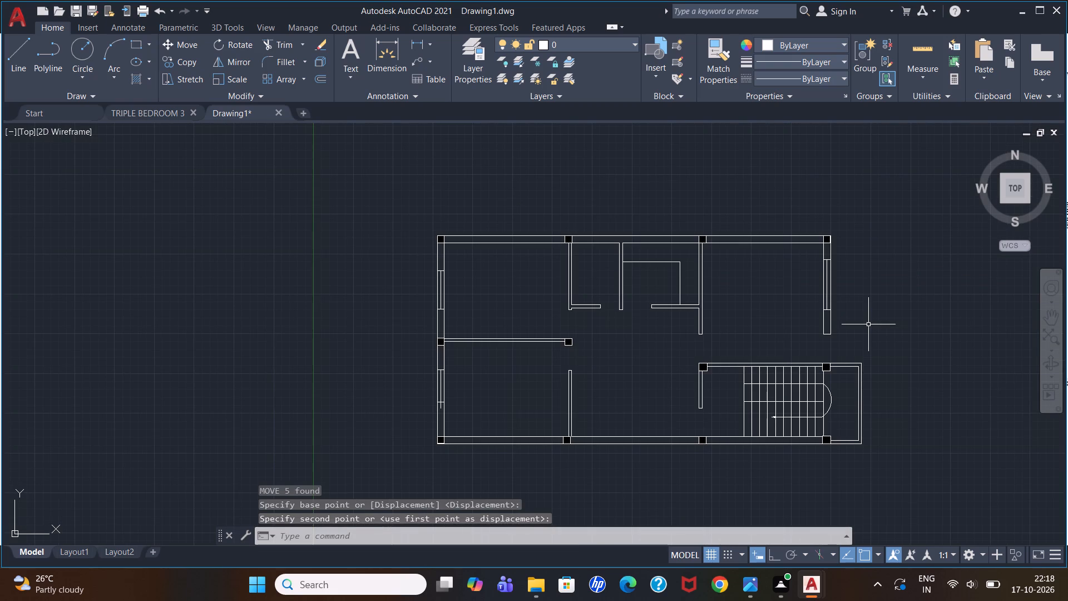
{"action": "key", "text": "Escape"}
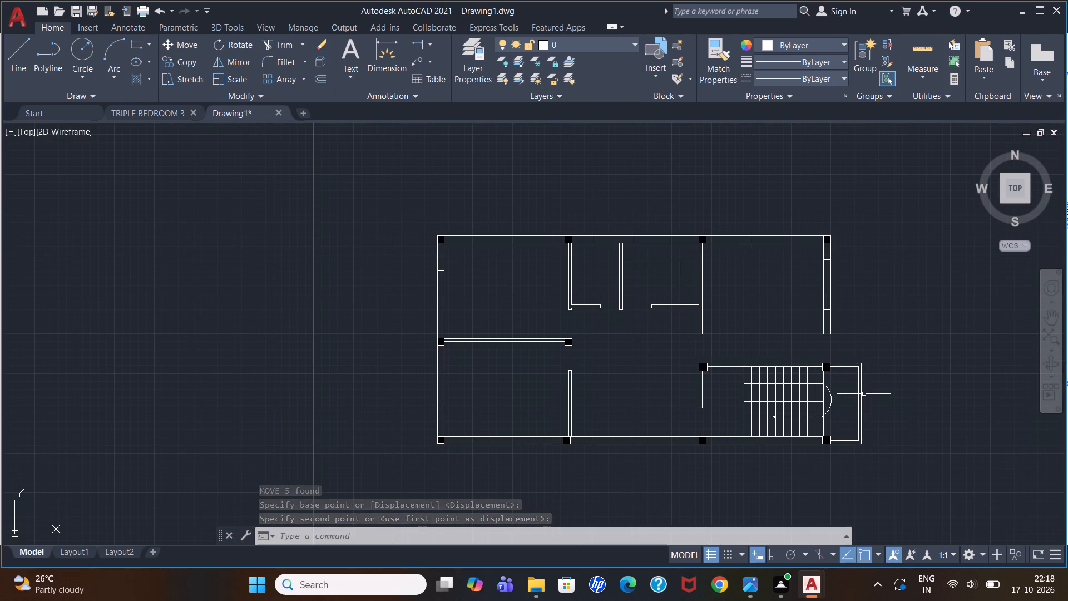
{"action": "key", "text": "Escape"}
{"action": "key", "text": "Escape"}
{"action": "key", "text": "Escape"}
{"action": "scroll", "coordinate": [853, 276], "scroll_direction": "up", "scroll_amount": 3}
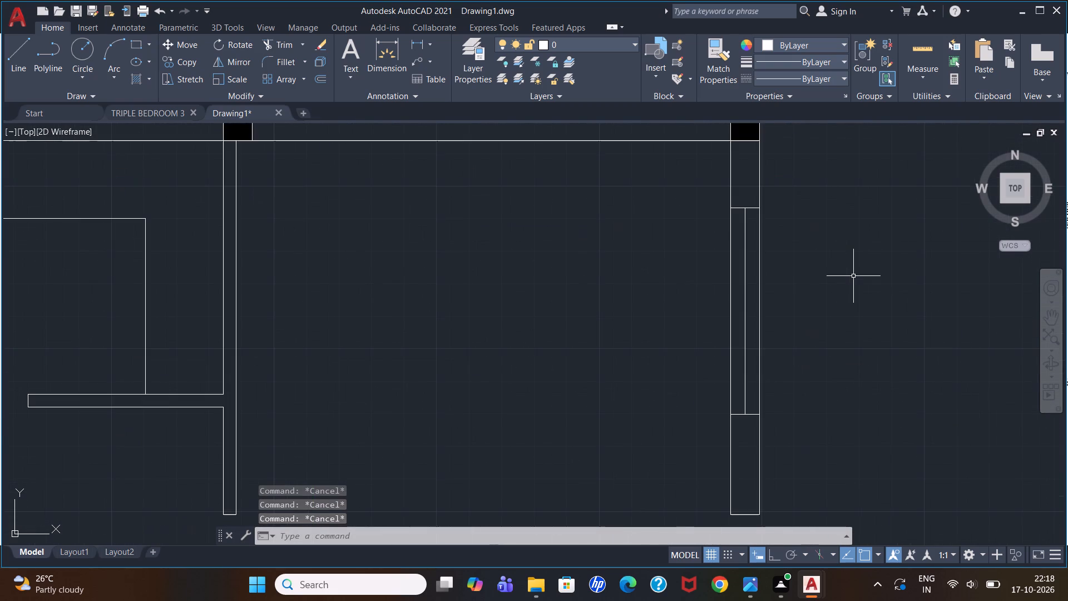
{"action": "scroll", "coordinate": [853, 276], "scroll_direction": "down", "scroll_amount": 3}
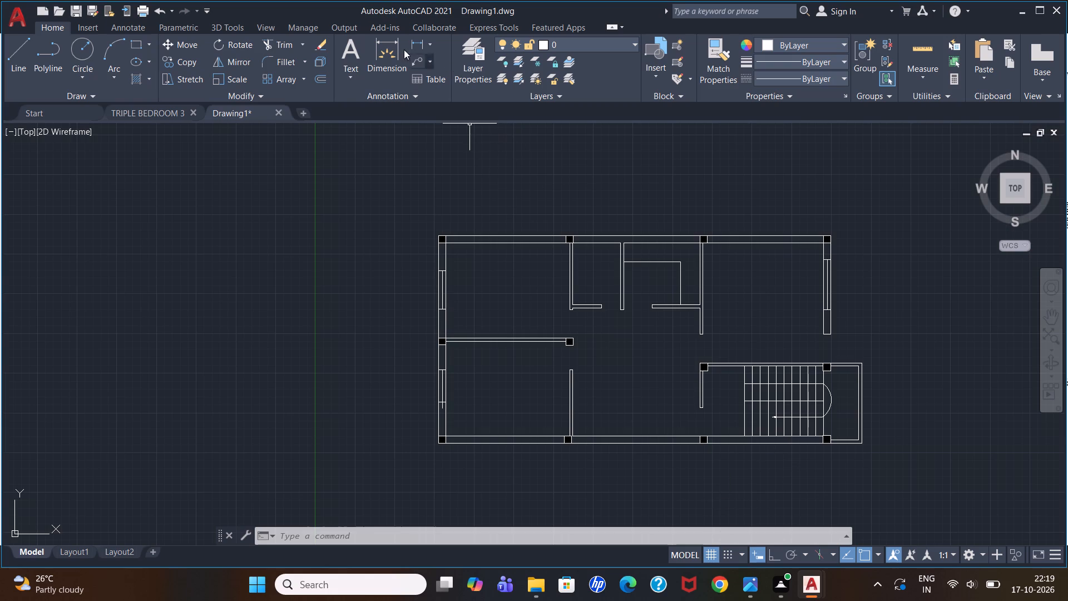
Add a multiline text label in the upper-left room reading BEDROOM with 13'*10' on the second line.
{"action": "left_click", "coordinate": [419, 40]}
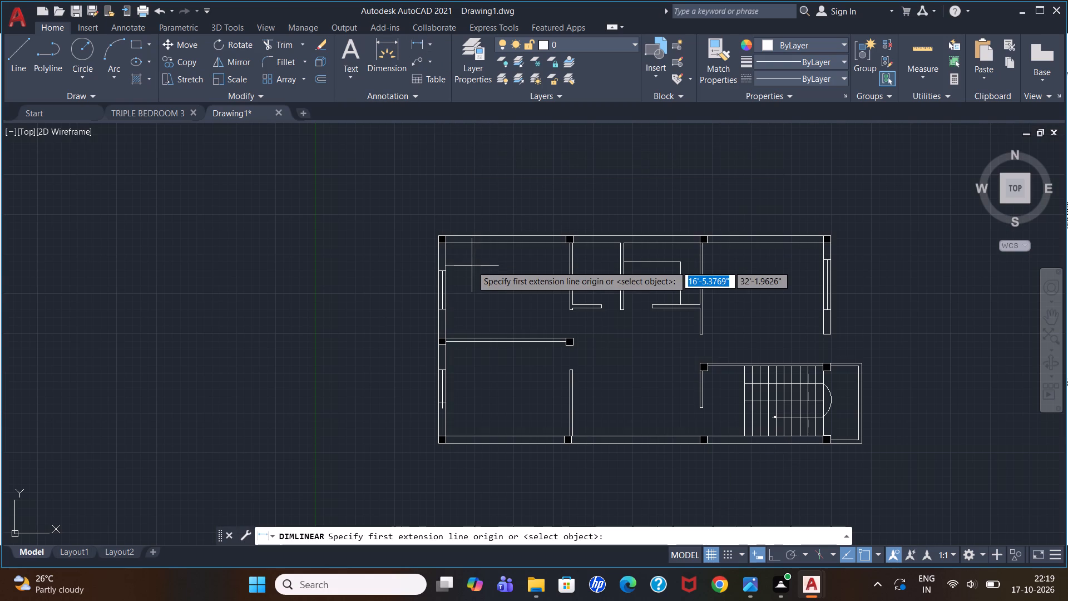
{"action": "key", "text": "Escape"}
{"action": "left_click", "coordinate": [353, 63]}
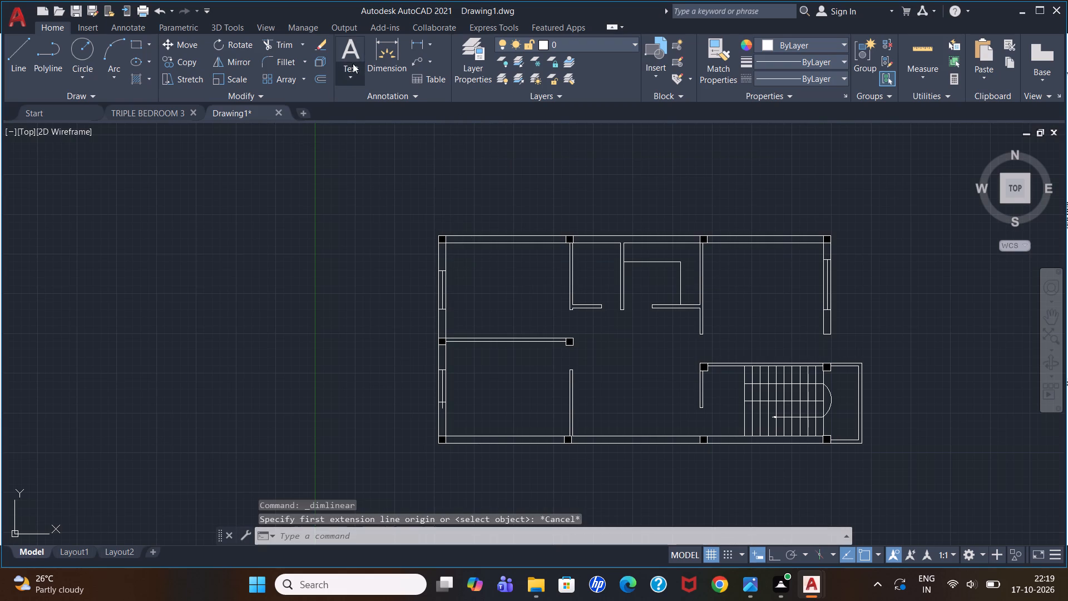
{"action": "left_click", "coordinate": [346, 48]}
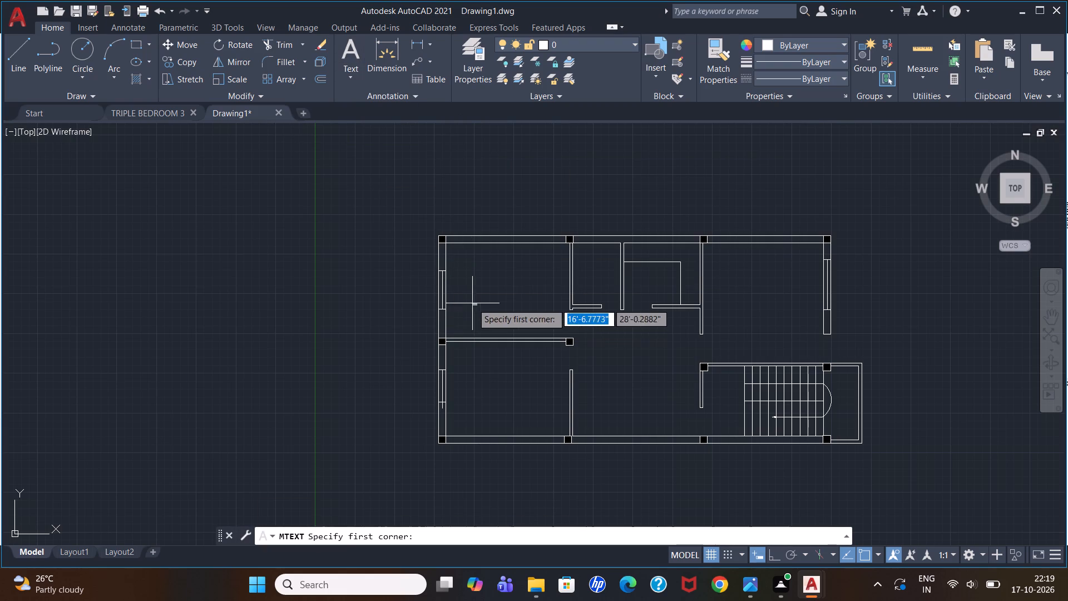
{"action": "left_click", "coordinate": [461, 275]}
{"action": "left_click", "coordinate": [512, 309]}
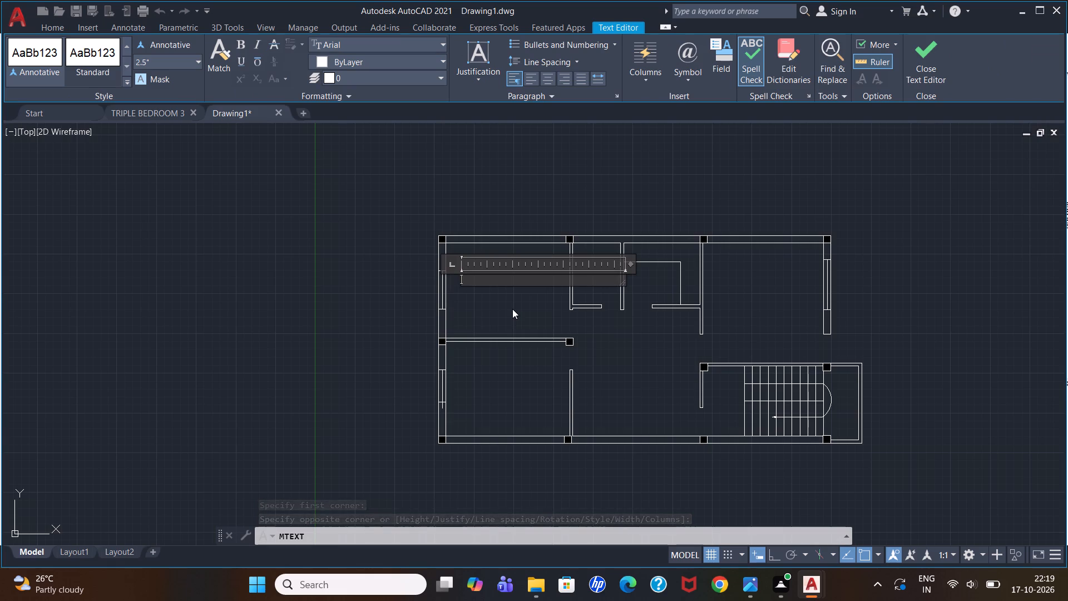
{"action": "type", "text": "BE"}
{"action": "type", "text": "DROOM"}
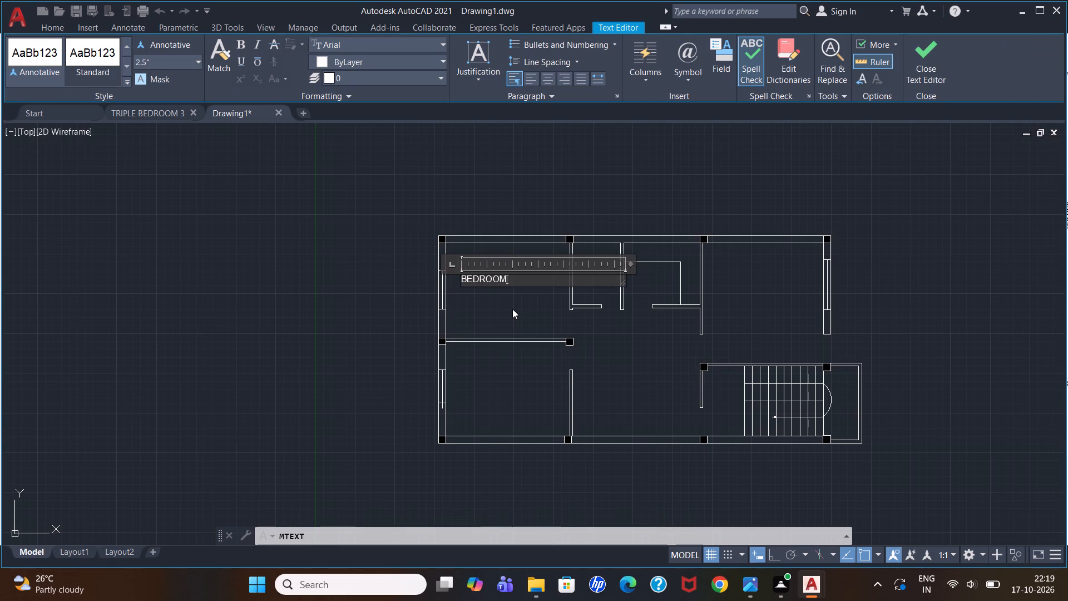
{"action": "key", "text": "Return"}
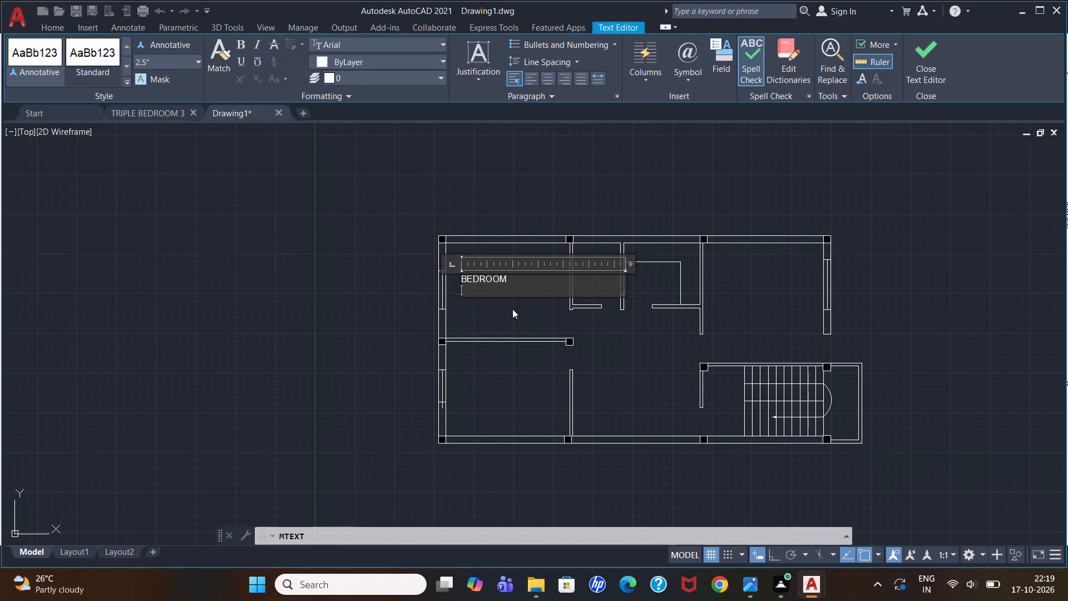
{"action": "type", "text": "13'"}
{"action": "type", "text": "*10'"}
Indent the label's 13'*10' line with four spaces to centre it under BEDROOM.
{"action": "key", "text": "Left"}
{"action": "key", "text": "Left"}
{"action": "key", "text": "Left"}
{"action": "key", "text": "Left"}
{"action": "key", "text": "Left"}
{"action": "key", "text": "Left"}
{"action": "key", "text": "Left"}
{"action": "key", "text": "space"}
{"action": "key", "text": "space"}
{"action": "key", "text": "space"}
{"action": "key", "text": "space"}
Set the text height of both lines of the upper-left room's BEDROOM label to 9" and finish editing the label.
{"action": "left_click_drag", "start_coordinate": [504, 288], "coordinate": [474, 276]}
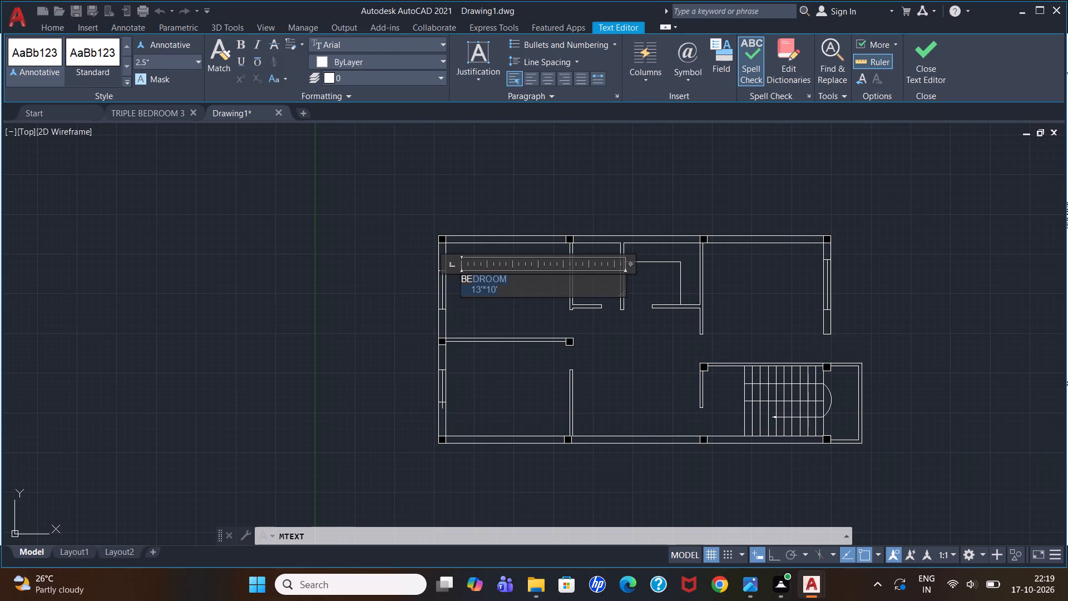
{"action": "left_click_drag", "start_coordinate": [474, 276], "coordinate": [457, 269]}
{"action": "left_click", "coordinate": [201, 59]}
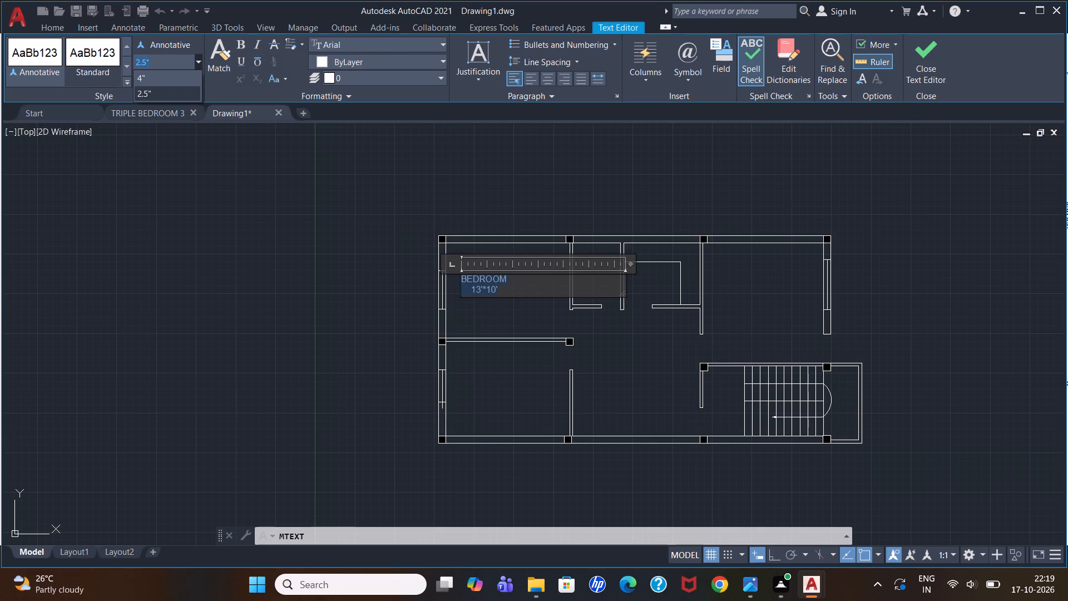
{"action": "left_click", "coordinate": [184, 61]}
{"action": "left_click_drag", "start_coordinate": [184, 61], "coordinate": [13, 75]}
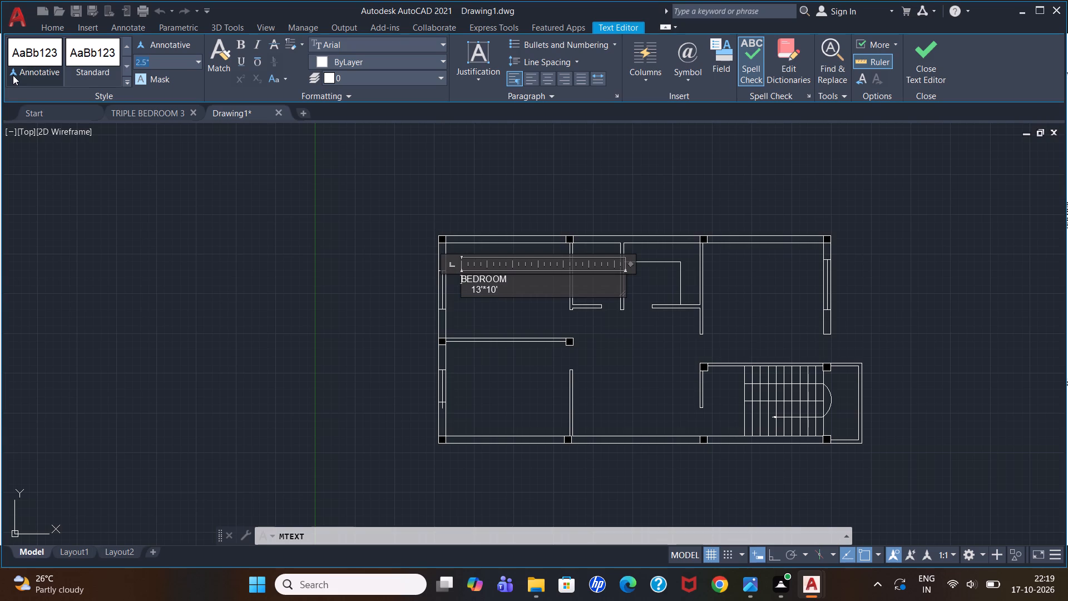
{"action": "type", "text": "9\""}
{"action": "key", "text": "Return"}
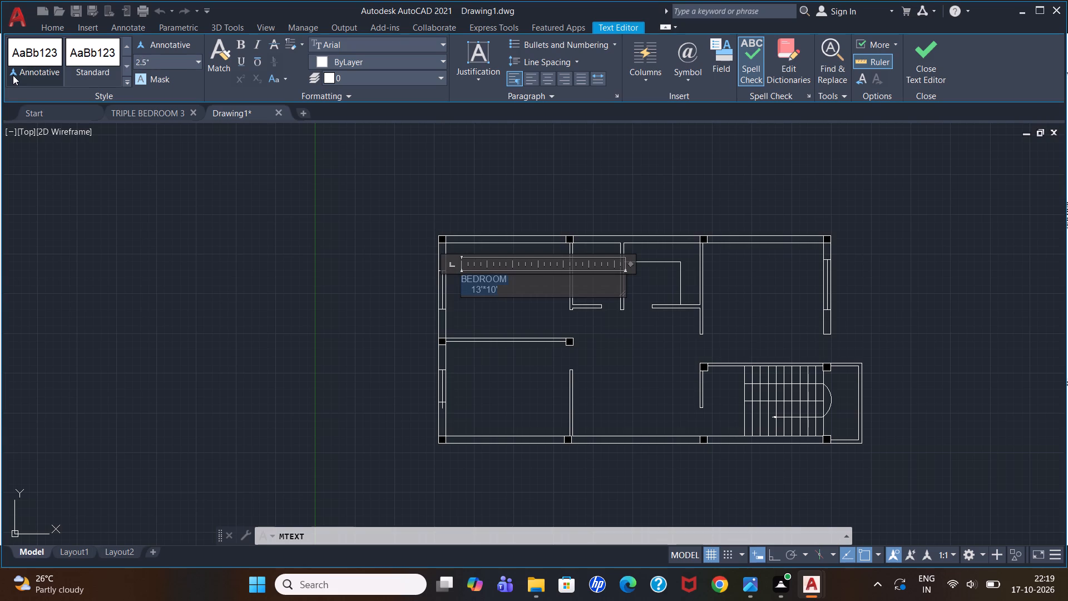
{"action": "left_click", "coordinate": [199, 61]}
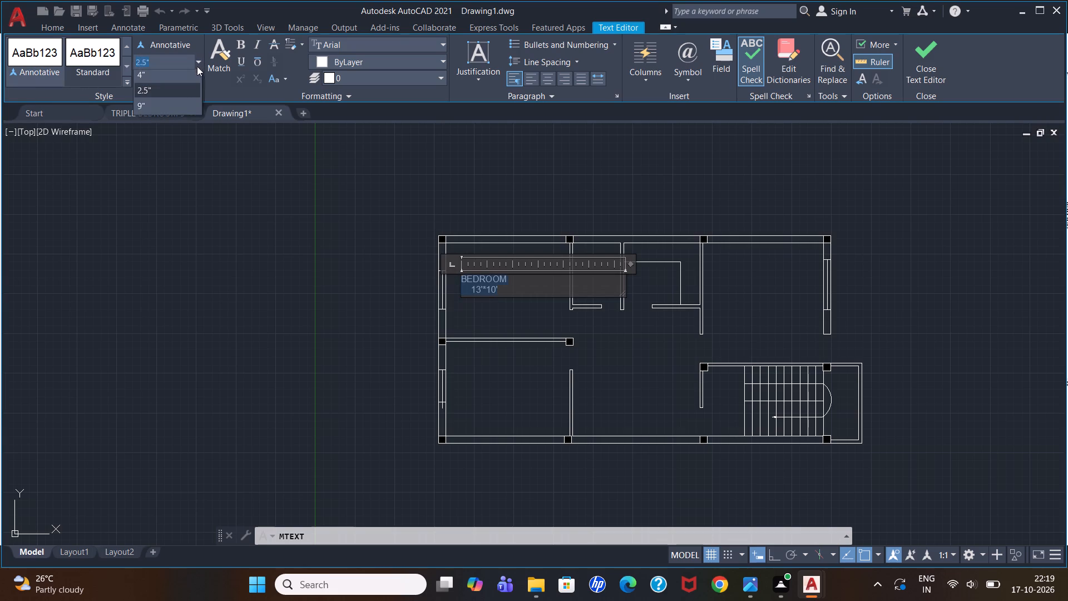
{"action": "left_click", "coordinate": [175, 110]}
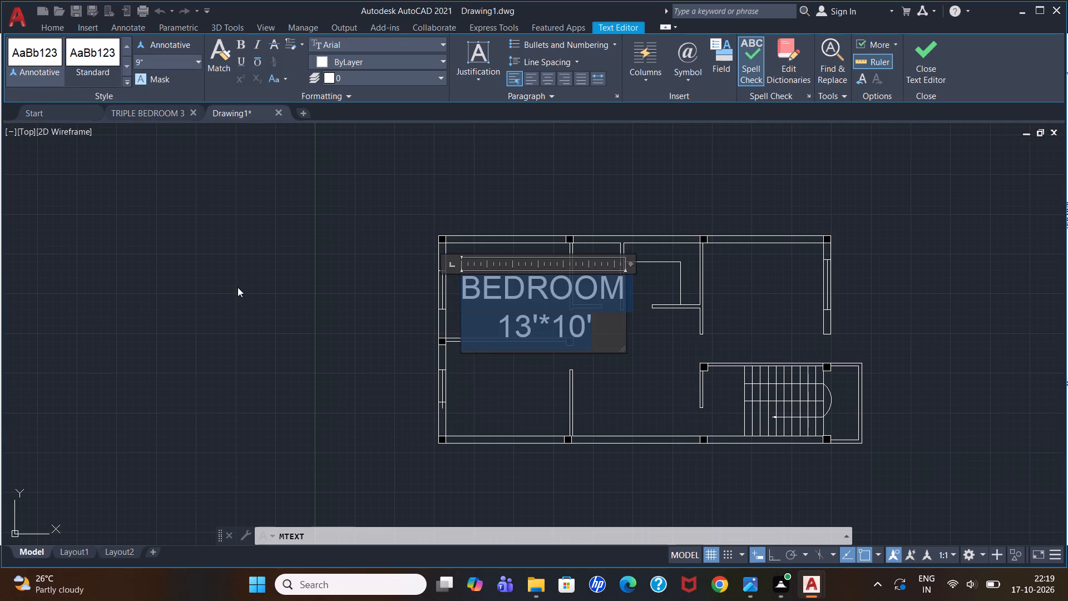
{"action": "key", "text": "Escape"}
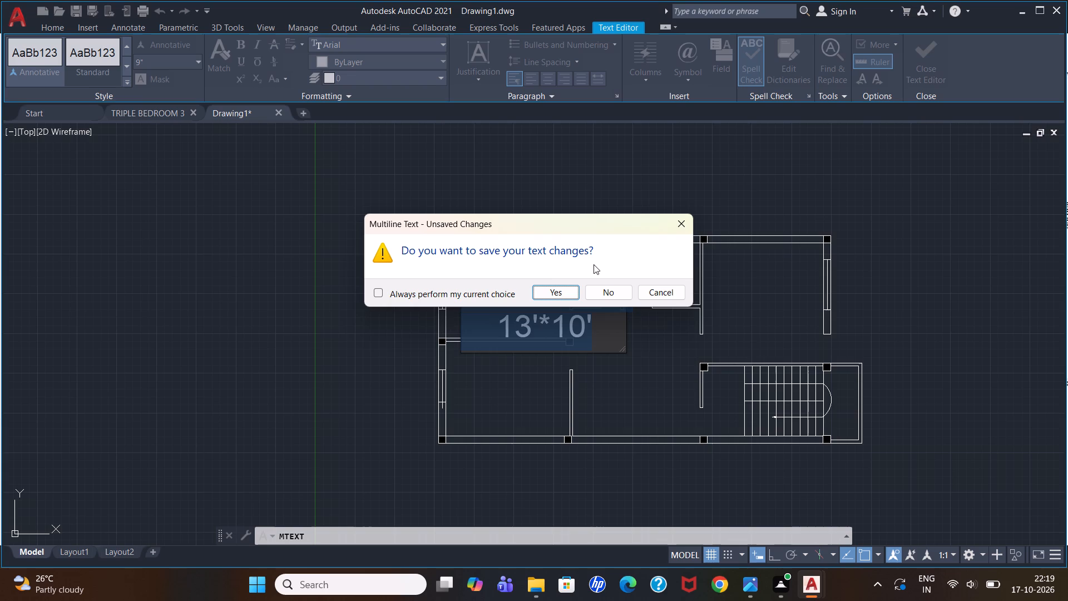
{"action": "left_click", "coordinate": [685, 220]}
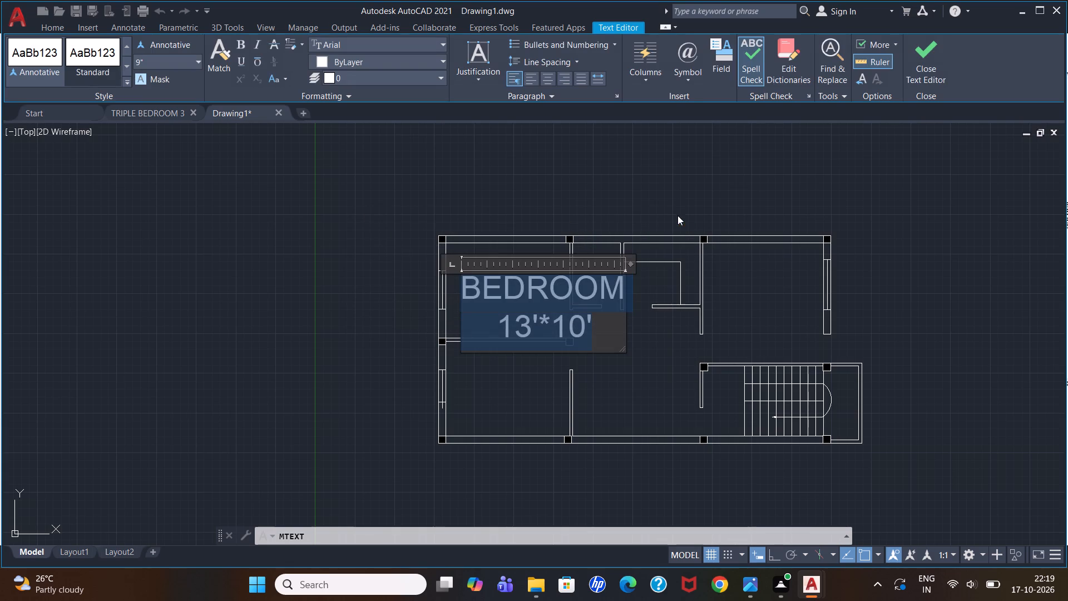
{"action": "left_click", "coordinate": [612, 188]}
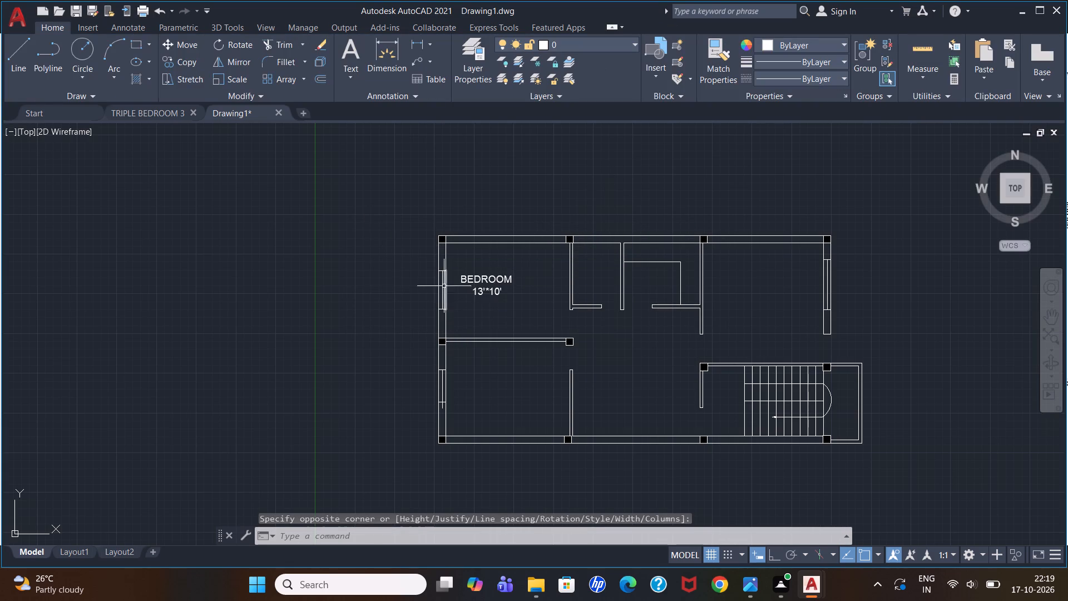
Copy the BEDROOM 13'*10' label into the lower-left room, directly below the original.
{"action": "left_click", "coordinate": [487, 280]}
{"action": "type", "text": "CO"}
{"action": "key", "text": "Return"}
{"action": "left_click", "coordinate": [487, 280]}
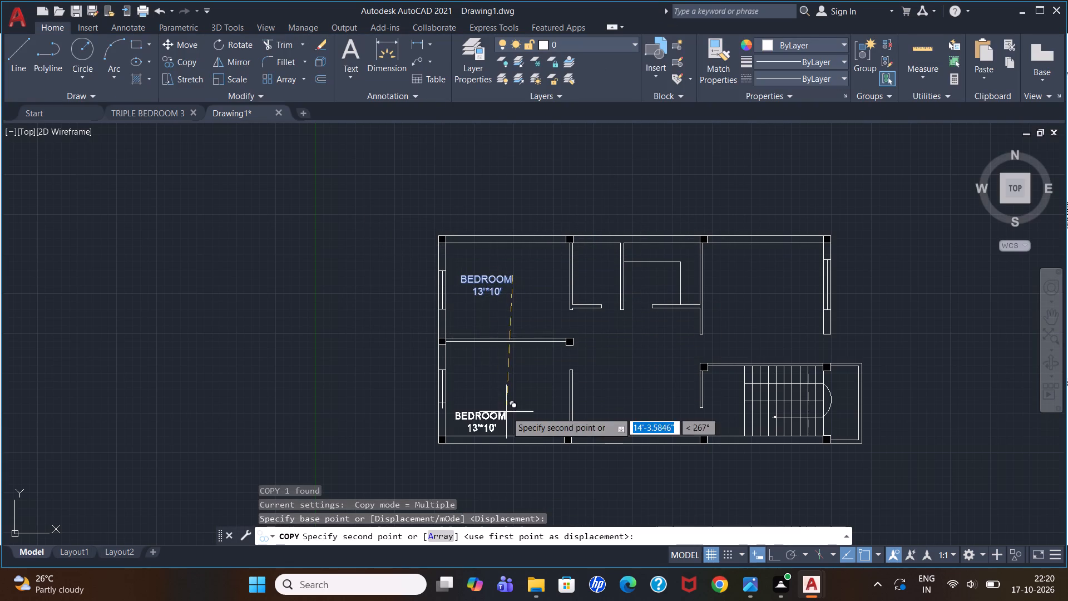
{"action": "left_click", "coordinate": [516, 389]}
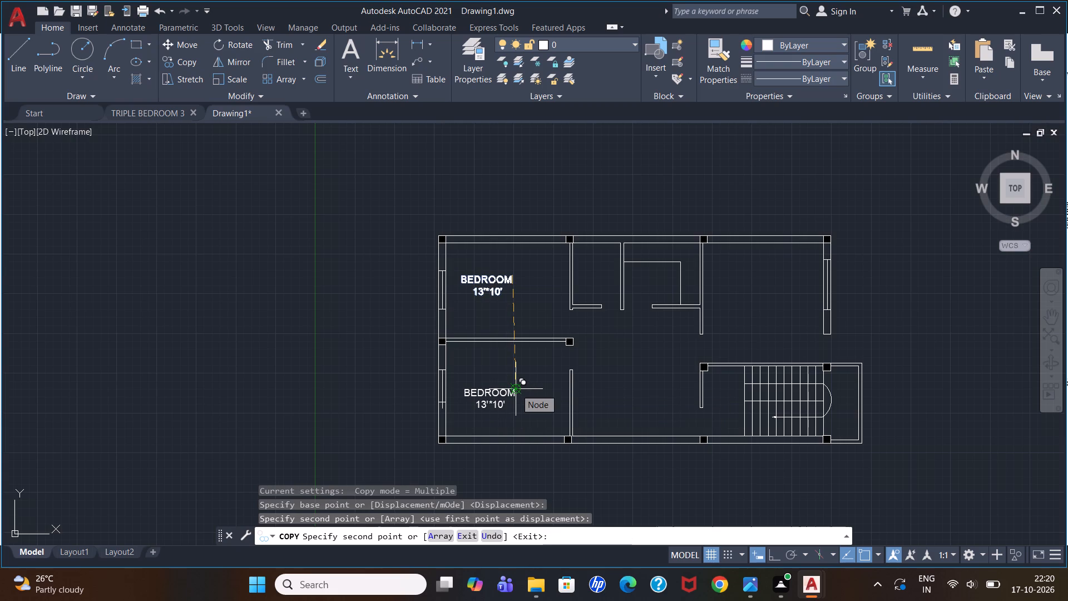
{"action": "key", "text": "Escape"}
Add a multiline text label in the small room east of the upper-left bedroom reading T&B with 5'*6'6" on the second line.
{"action": "scroll", "coordinate": [619, 356], "scroll_direction": "up", "scroll_amount": 2}
{"action": "scroll", "coordinate": [619, 356], "scroll_direction": "down", "scroll_amount": 2}
{"action": "scroll", "coordinate": [624, 262], "scroll_direction": "up", "scroll_amount": 2}
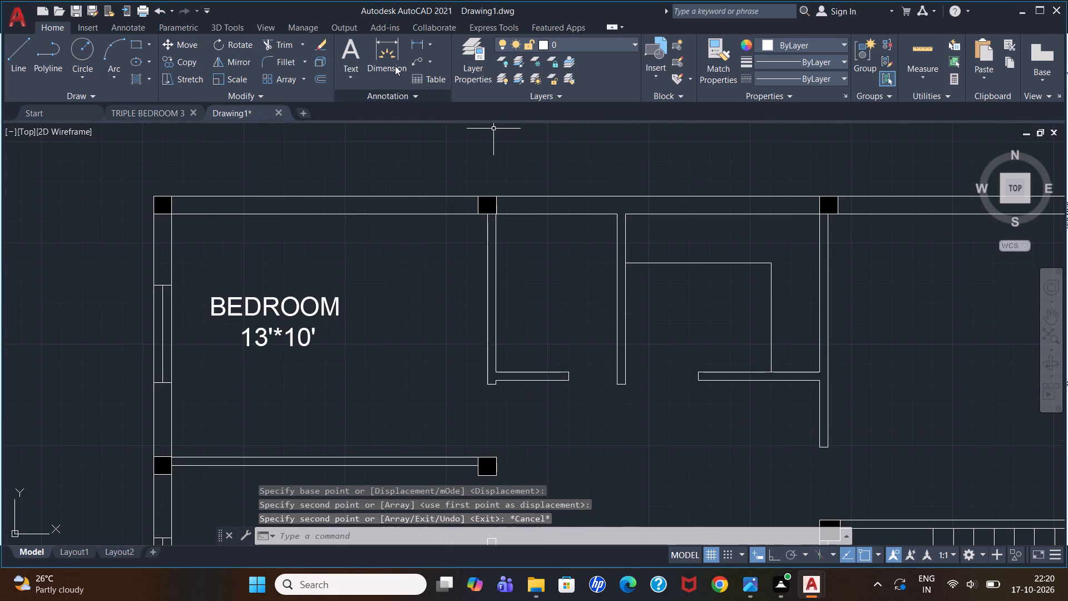
{"action": "left_click", "coordinate": [352, 51]}
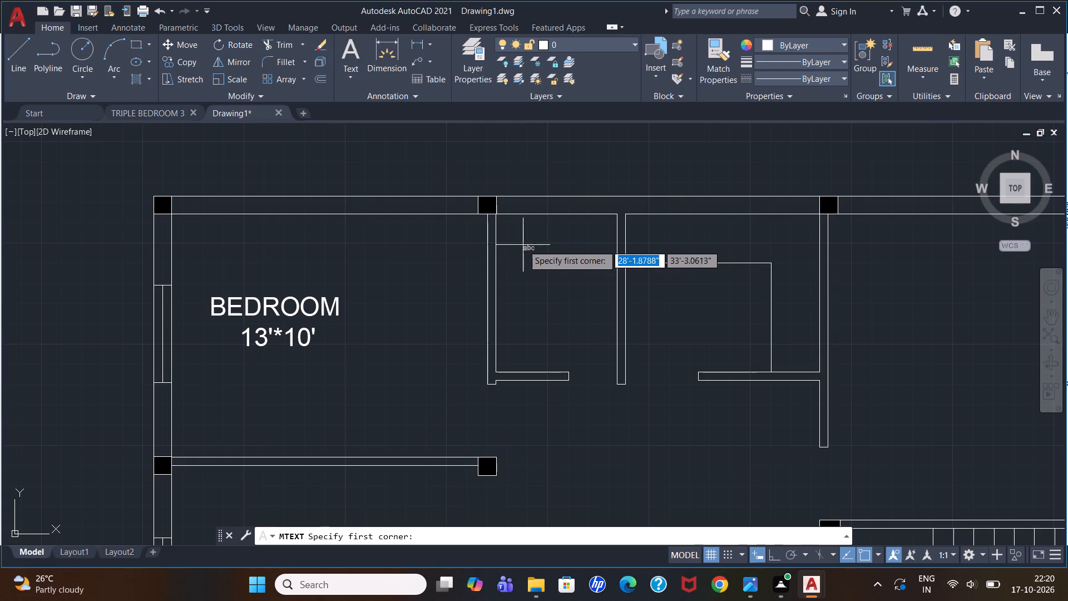
{"action": "left_click", "coordinate": [523, 245]}
{"action": "left_click", "coordinate": [577, 322]}
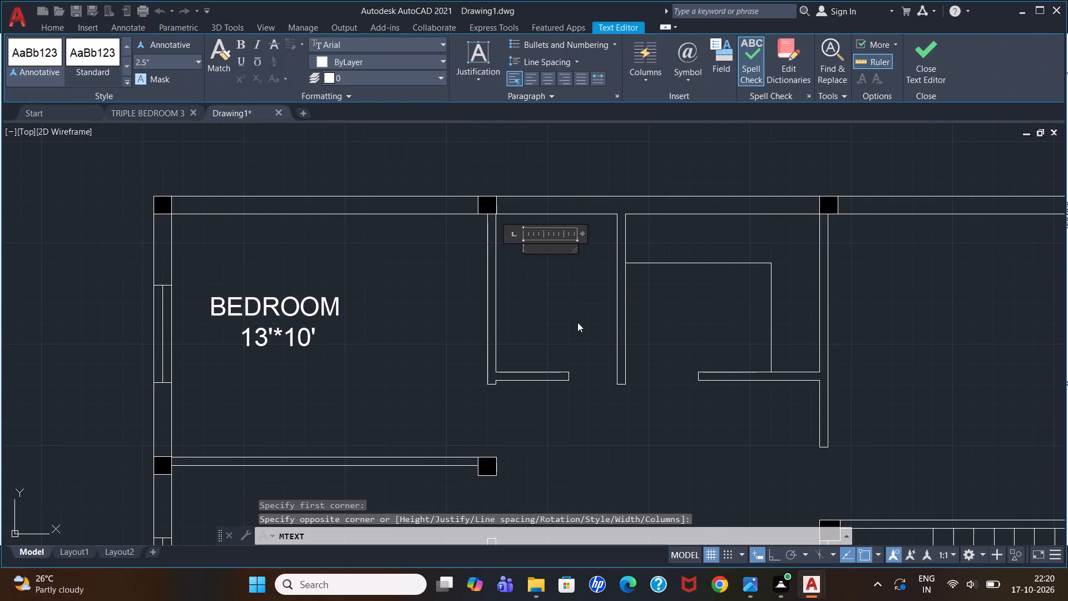
{"action": "key", "text": "t"}
{"action": "key", "text": "shift+ampersand"}
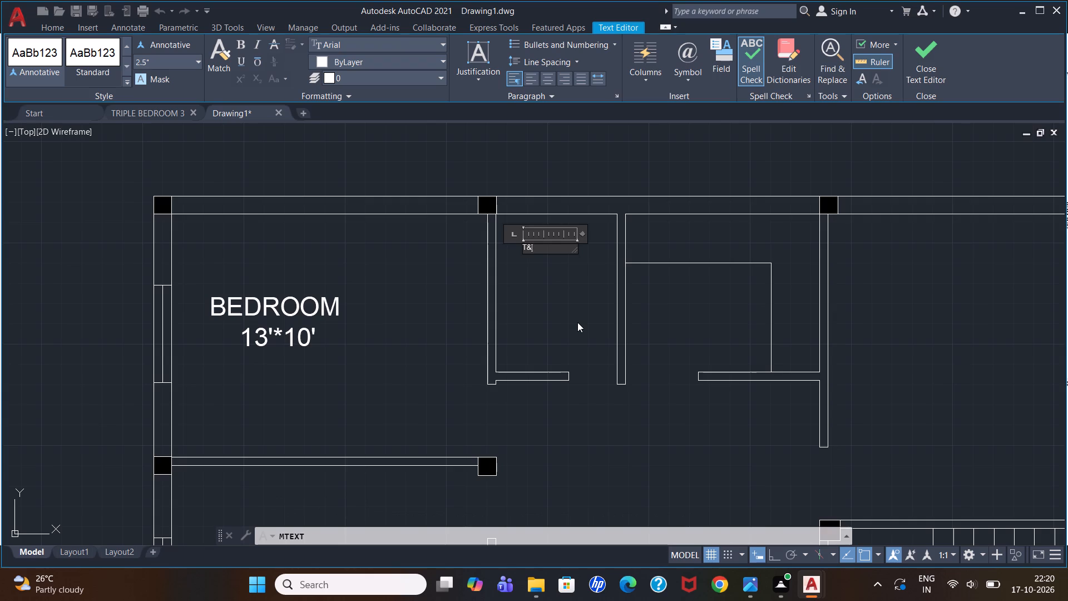
{"action": "key", "text": "b"}
{"action": "key", "text": "Return"}
{"action": "type", "text": "5'"}
{"action": "key", "text": "shift+asterisk"}
{"action": "key", "text": "6"}
{"action": "type", "text": "'6"}
{"action": "key", "text": "shift+quotedbl"}
Set the text height of both lines of the T&B label to 9" and finish editing the label.
{"action": "left_click_drag", "start_coordinate": [555, 259], "coordinate": [522, 243]}
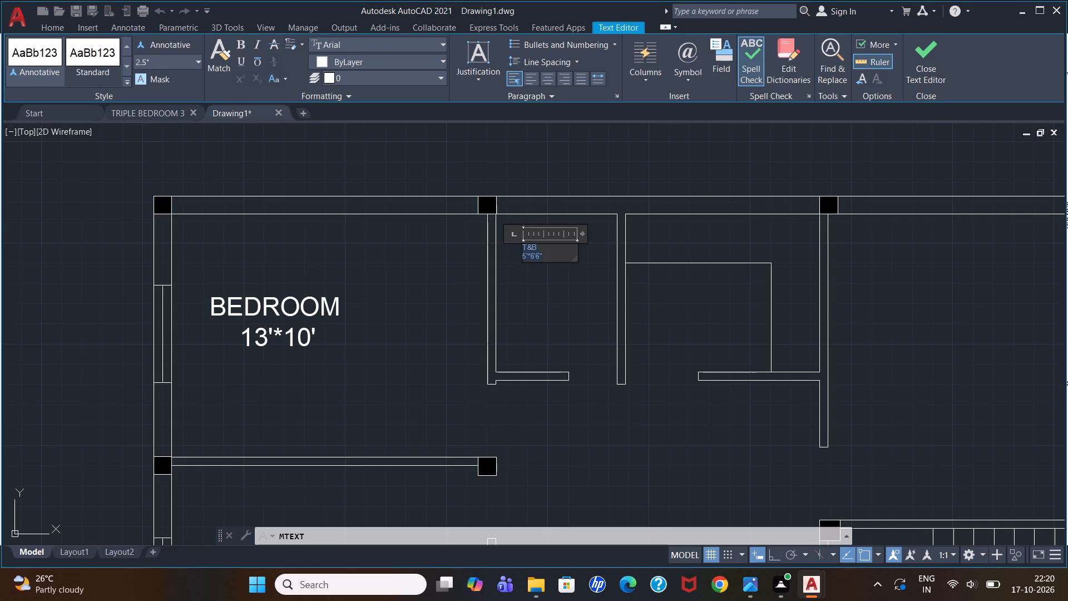
{"action": "left_click_drag", "start_coordinate": [522, 243], "coordinate": [522, 243]}
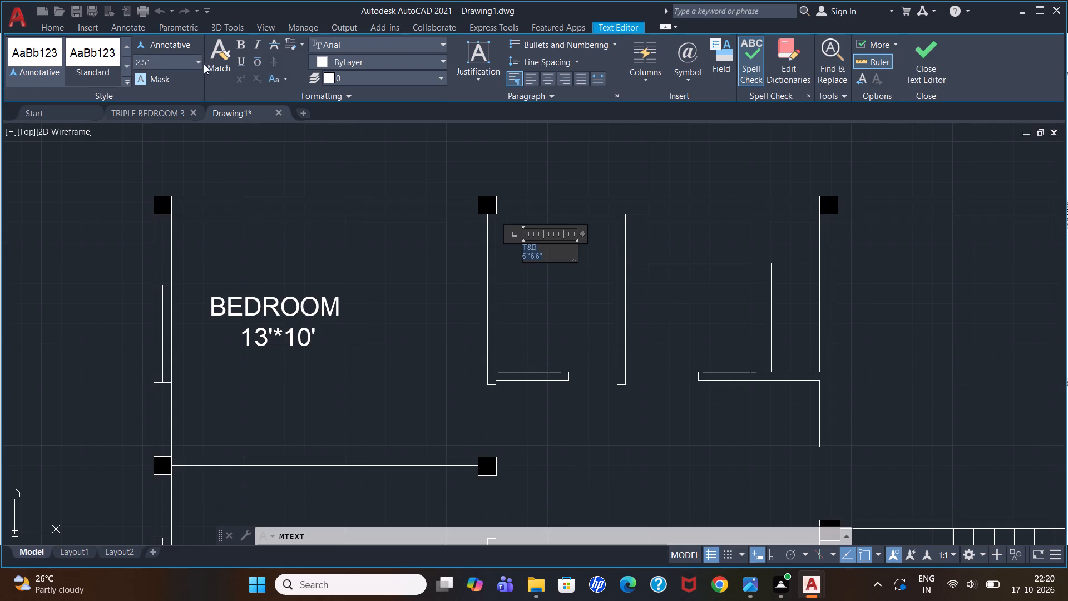
{"action": "left_click", "coordinate": [196, 61]}
{"action": "left_click", "coordinate": [174, 78]}
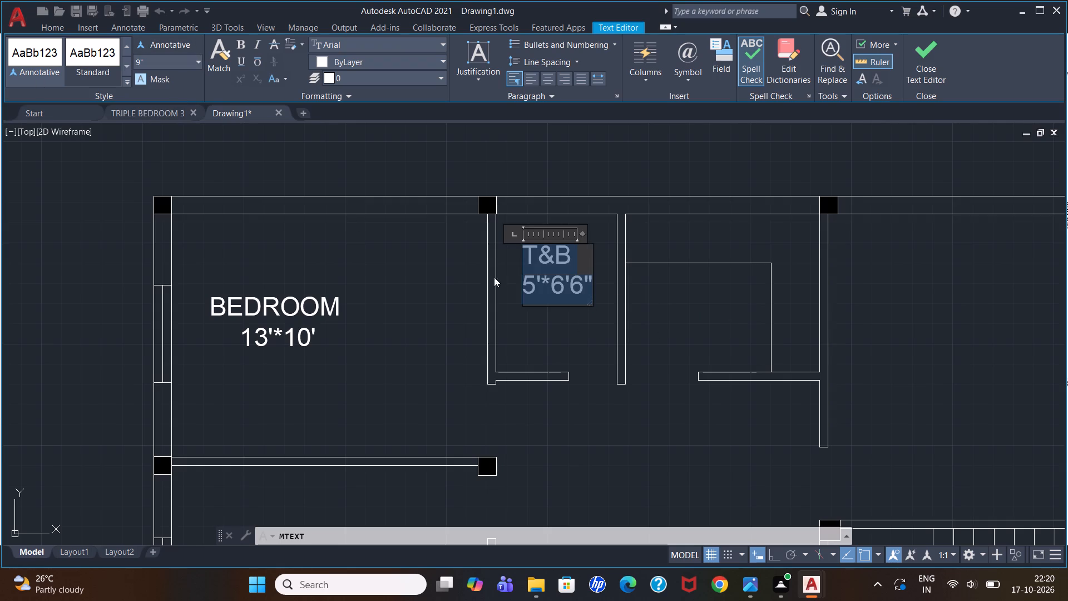
{"action": "left_click", "coordinate": [660, 167]}
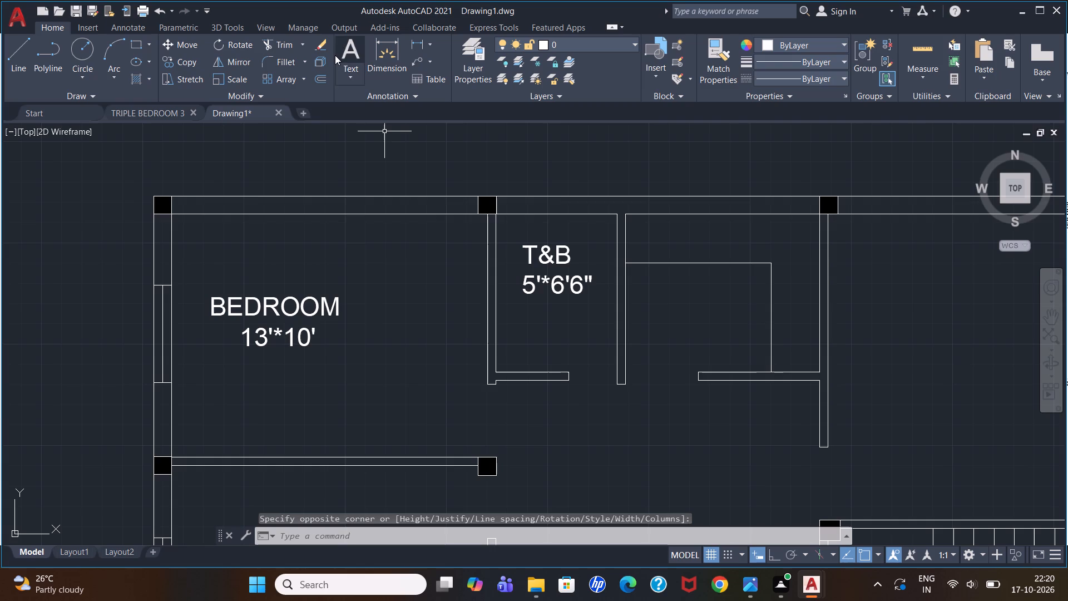
Add a multiline text label in the room east of the T&B reading KITCHEN with 7'8"*6'6" on the second line, indented one space.
{"action": "left_click", "coordinate": [353, 54]}
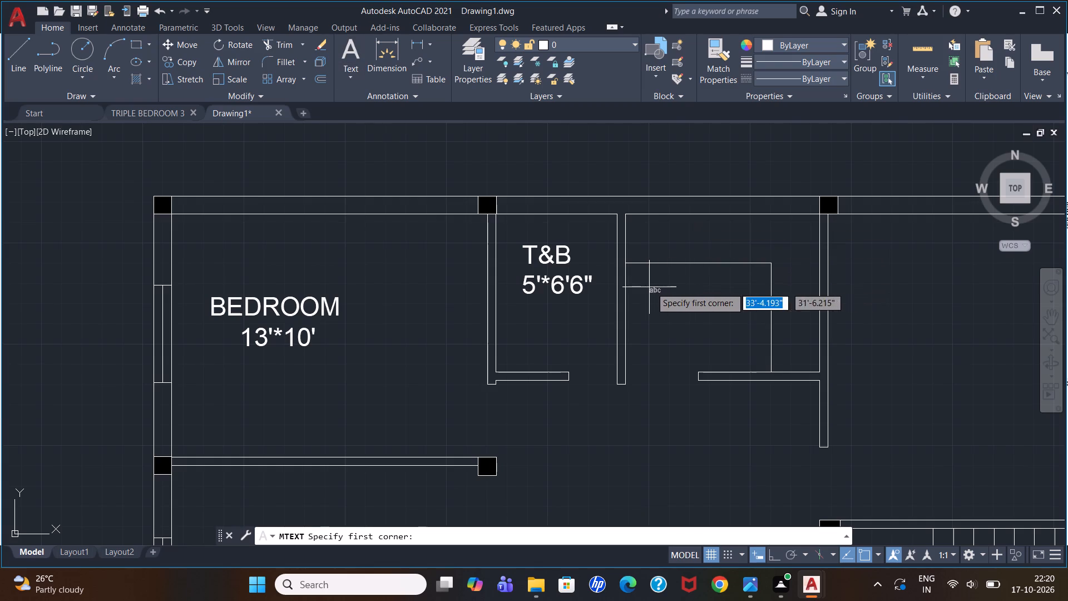
{"action": "left_click", "coordinate": [650, 286]}
{"action": "left_click", "coordinate": [762, 329]}
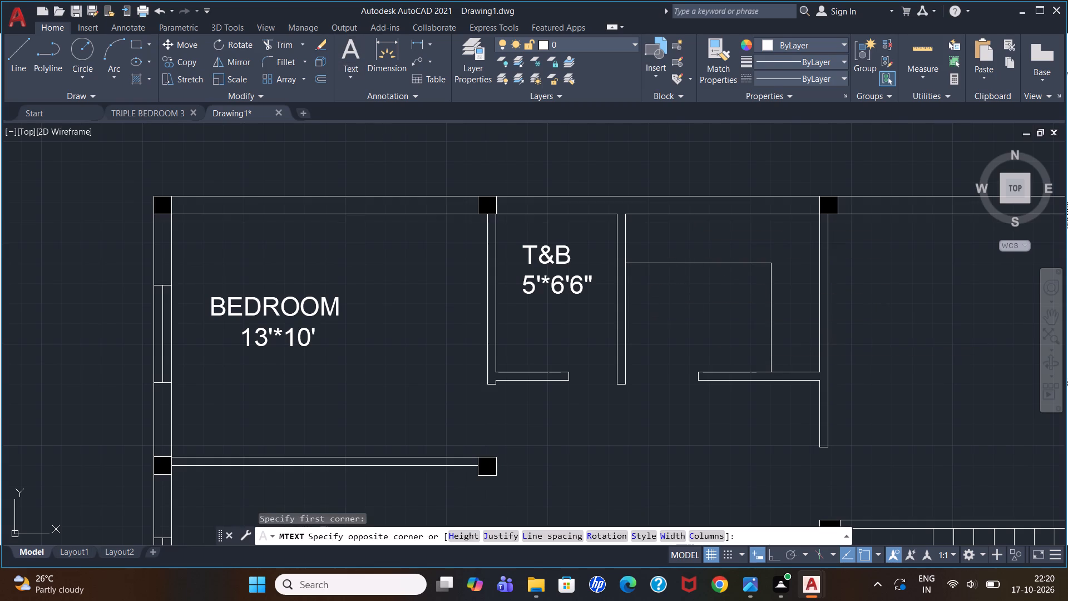
{"action": "type", "text": "KITCHEN"}
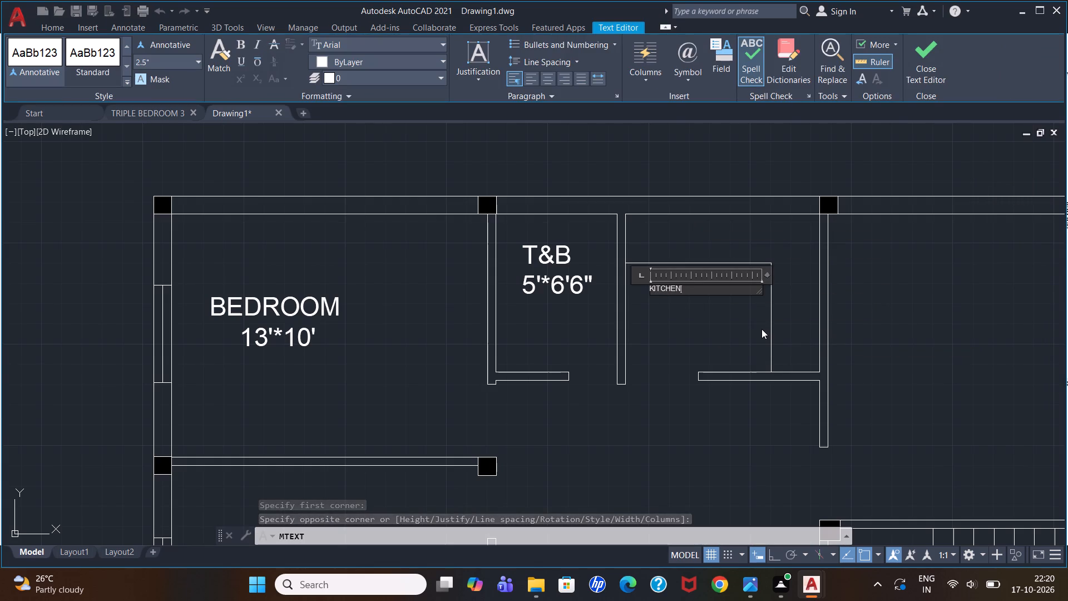
{"action": "key", "text": "Return"}
{"action": "key", "text": "space"}
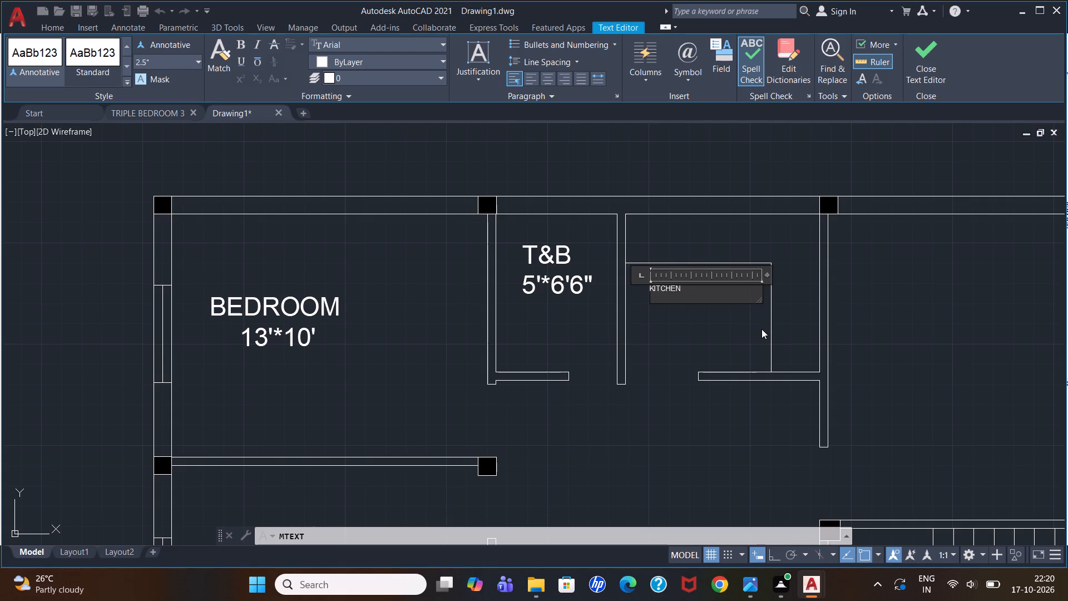
{"action": "key", "text": "7"}
{"action": "type", "text": "'8"}
{"action": "key", "text": "shift+quotedbl"}
{"action": "key", "text": "shift+asterisk"}
{"action": "type", "text": "6'6\""}
{"action": "key", "text": "Return"}
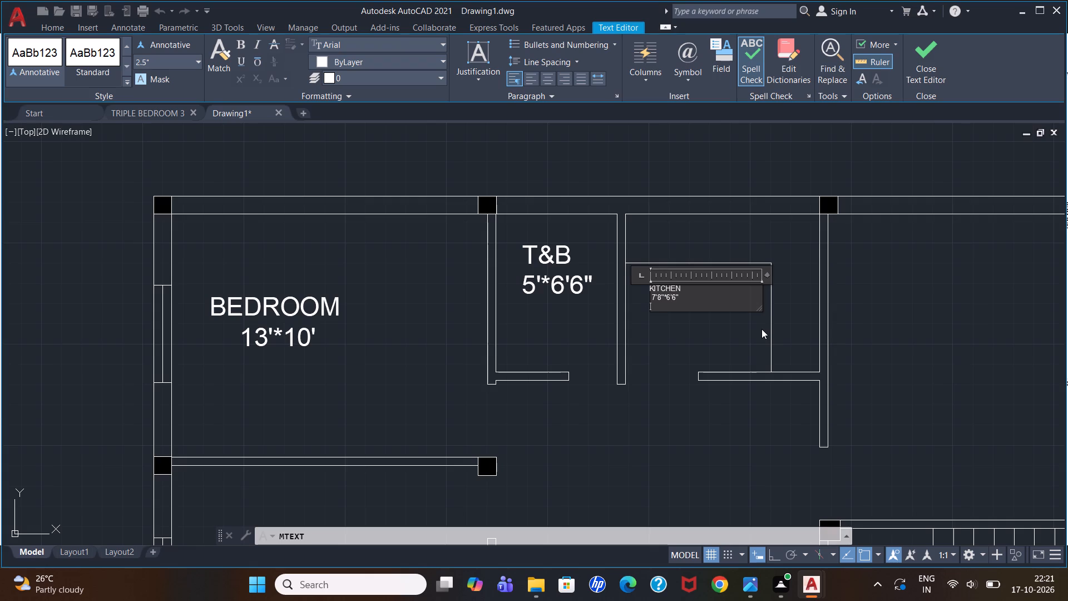
{"action": "key", "text": "BackSpace"}
Set the text height of both lines of the KITCHEN label to 9" and finish editing the label.
{"action": "left_click_drag", "start_coordinate": [698, 299], "coordinate": [671, 289]}
{"action": "left_click_drag", "start_coordinate": [671, 289], "coordinate": [641, 278]}
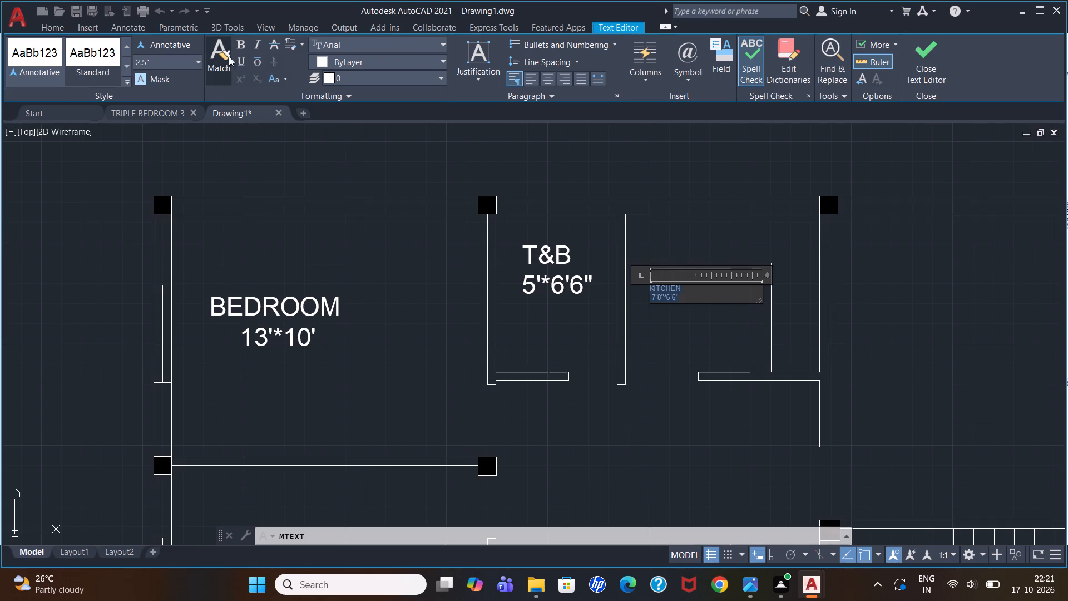
{"action": "left_click", "coordinate": [197, 63]}
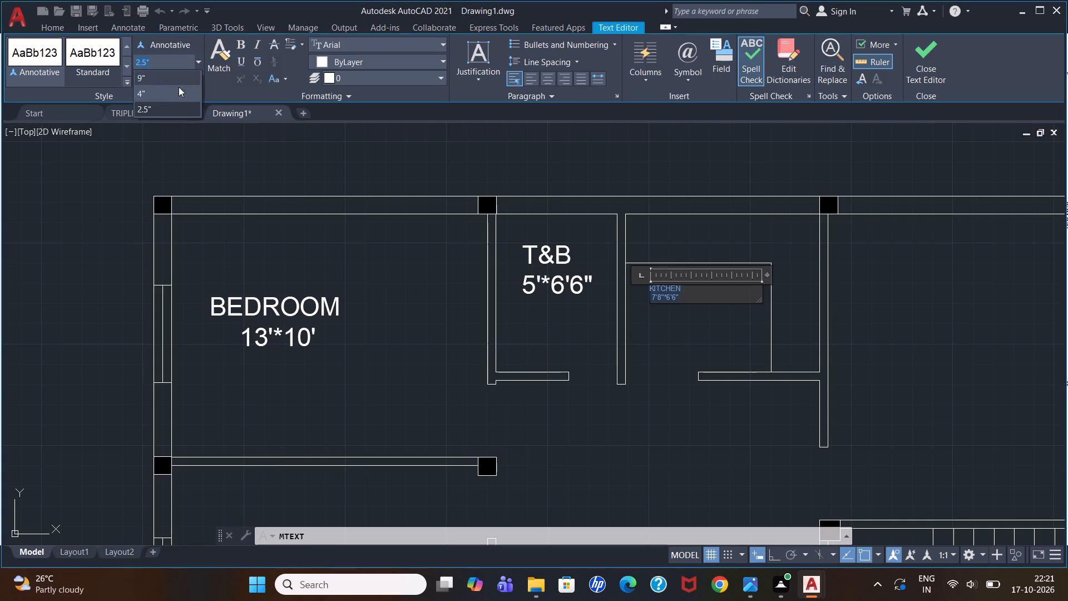
{"action": "left_click", "coordinate": [175, 80]}
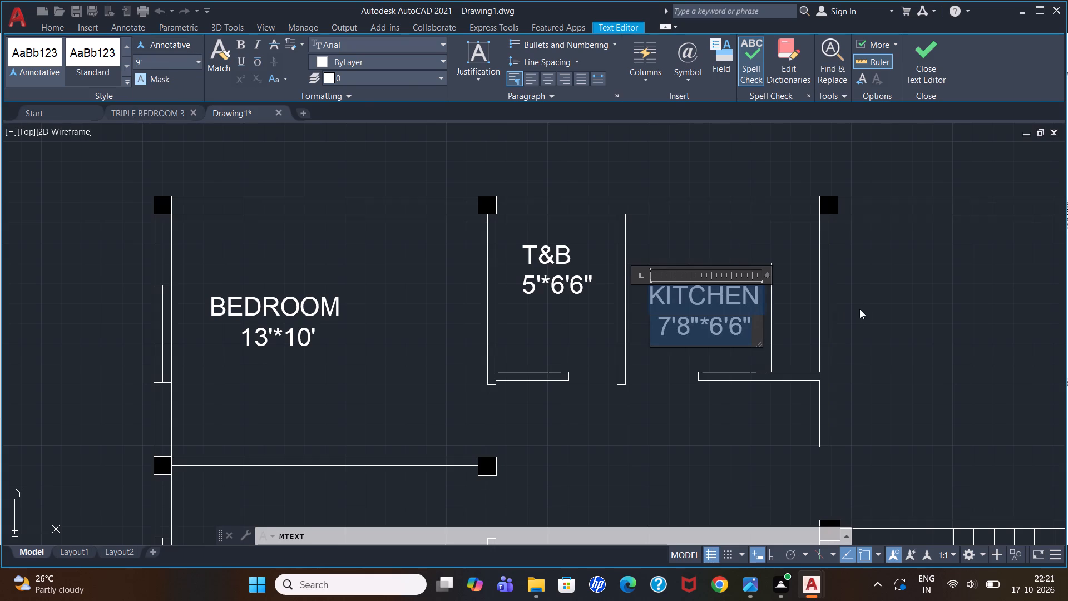
{"action": "left_click", "coordinate": [859, 309]}
Add a multiline text label reading DINNING in the open central area south of the kitchen.
{"action": "scroll", "coordinate": [599, 354], "scroll_direction": "down", "scroll_amount": 2}
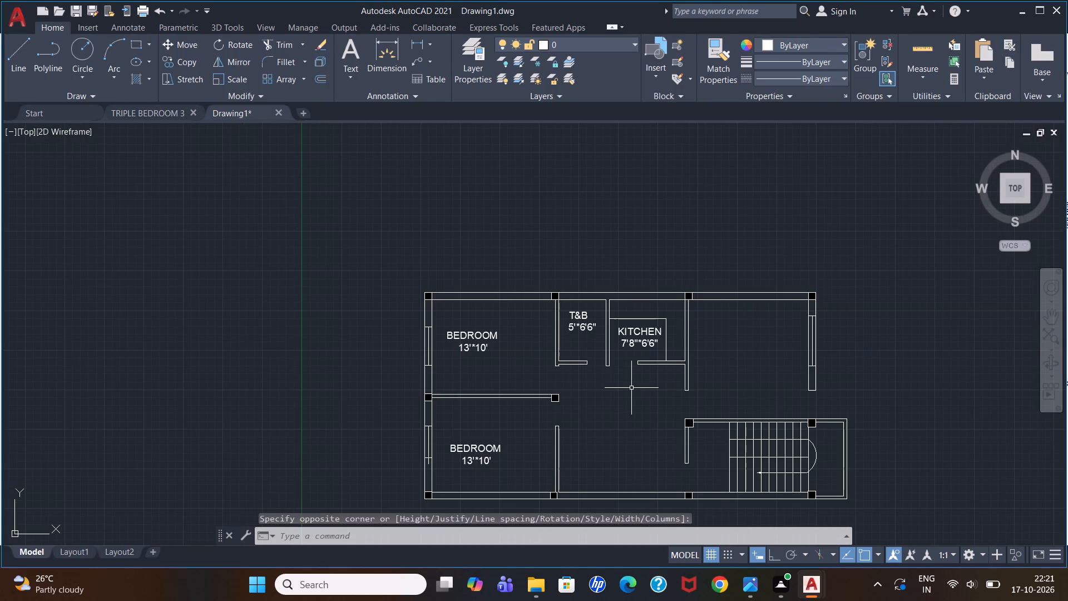
{"action": "scroll", "coordinate": [631, 388], "scroll_direction": "down", "scroll_amount": 1}
{"action": "scroll", "coordinate": [646, 430], "scroll_direction": "up", "scroll_amount": 3}
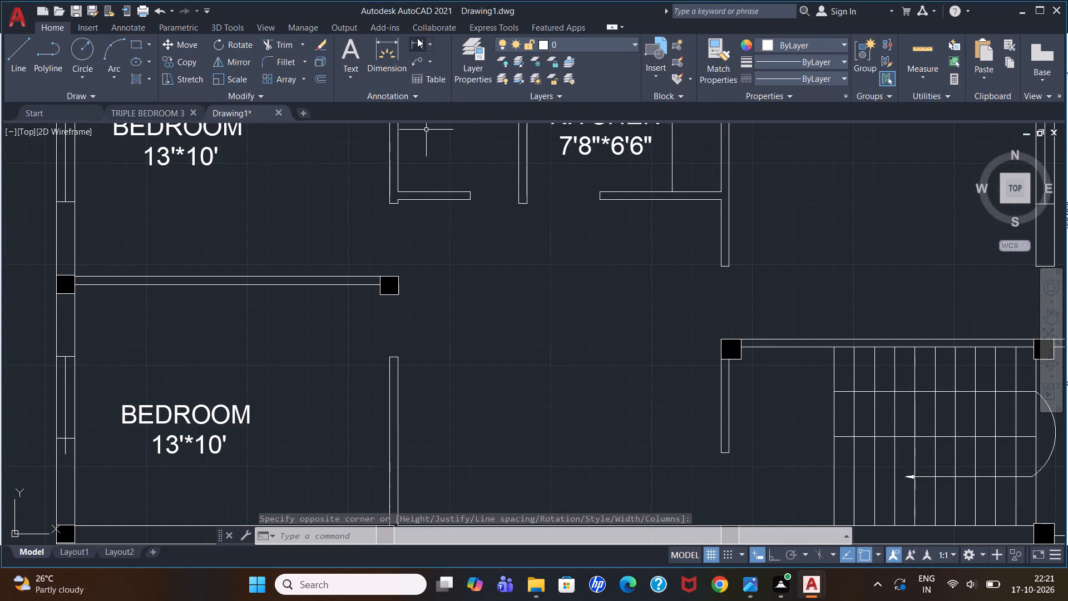
{"action": "left_click", "coordinate": [417, 38]}
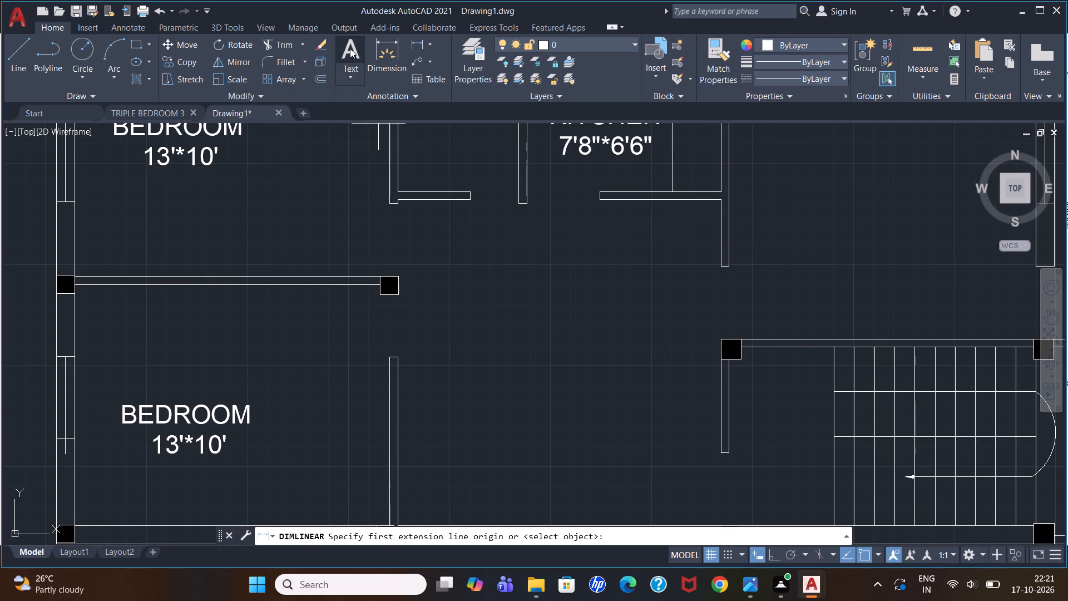
{"action": "left_click", "coordinate": [350, 48]}
{"action": "left_click", "coordinate": [497, 328]}
{"action": "left_click", "coordinate": [605, 443]}
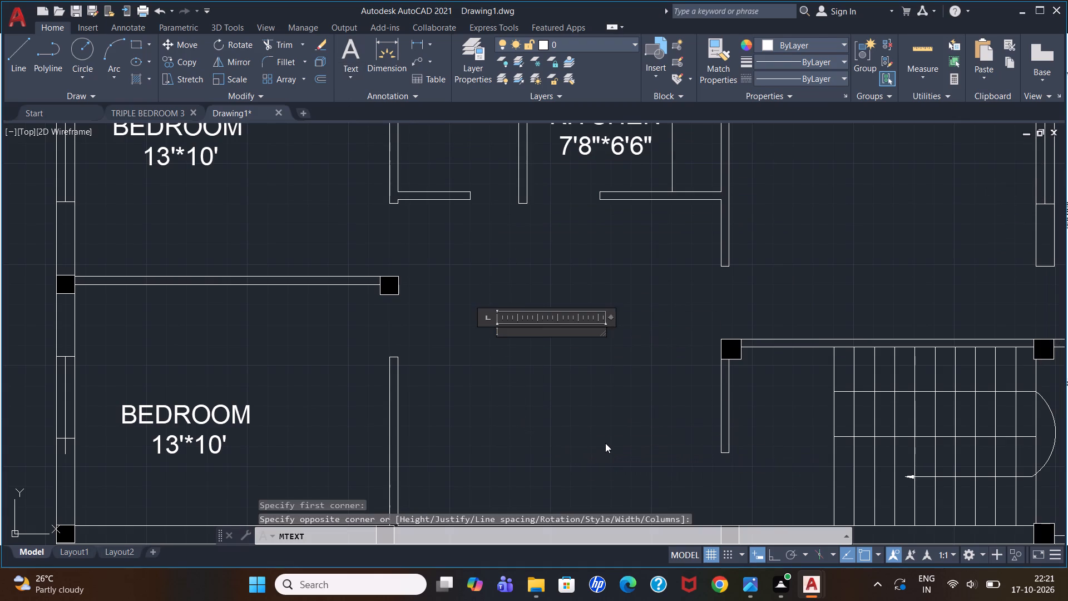
{"action": "type", "text": "DINN"}
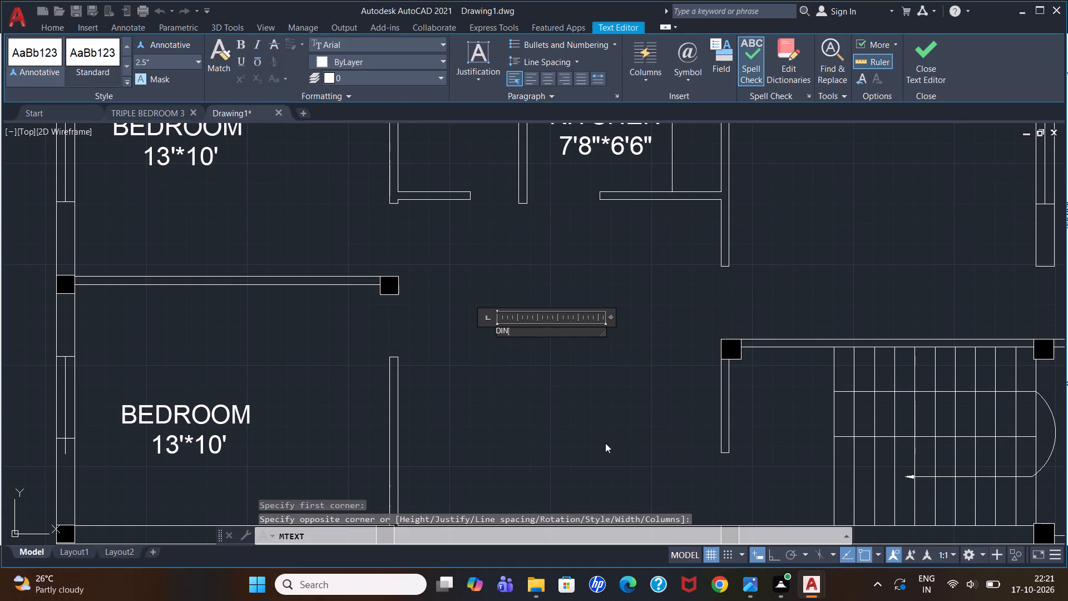
{"action": "type", "text": "ING"}
{"action": "key", "text": "space"}
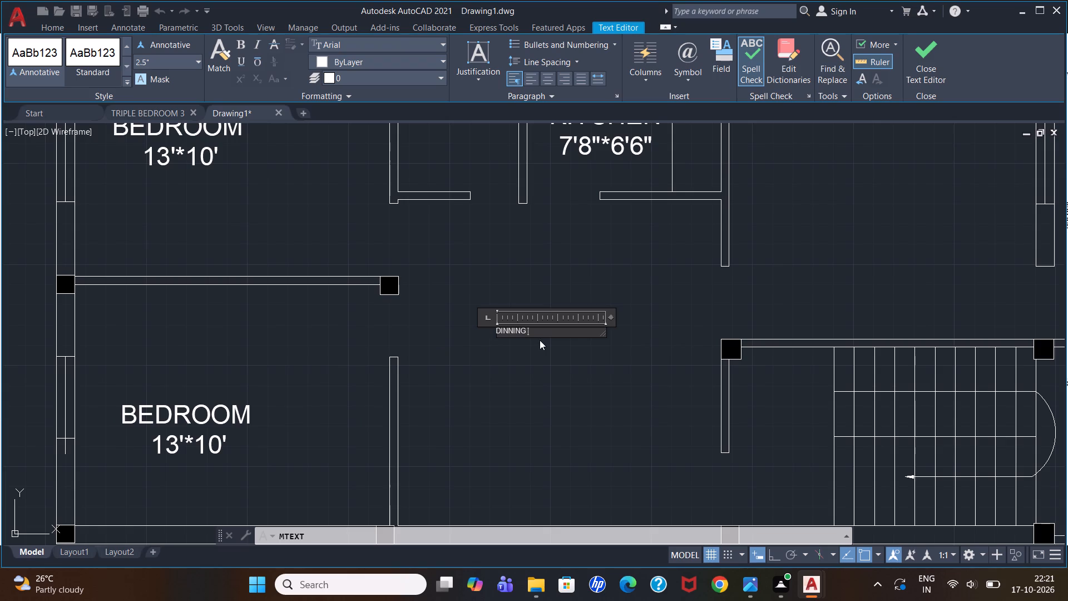
Set the text height of the DINNING label to 9" and finish editing the label.
{"action": "left_click_drag", "start_coordinate": [541, 327], "coordinate": [517, 327]}
{"action": "left_click_drag", "start_coordinate": [517, 327], "coordinate": [450, 317]}
{"action": "left_click_drag", "start_coordinate": [551, 330], "coordinate": [300, 326]}
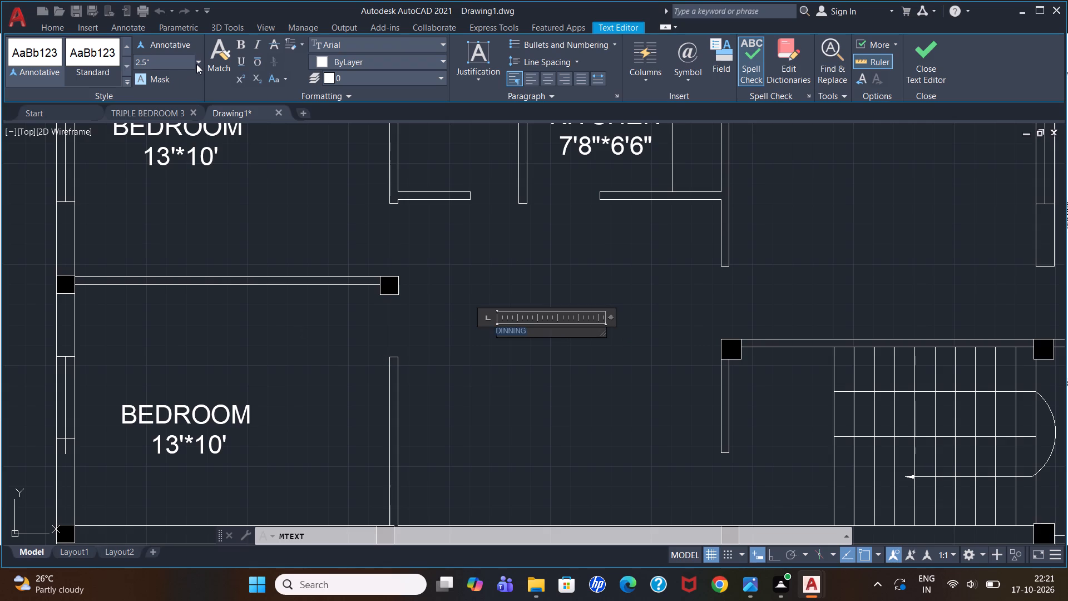
{"action": "left_click", "coordinate": [196, 64]}
{"action": "left_click", "coordinate": [171, 77]}
{"action": "left_click", "coordinate": [541, 405]}
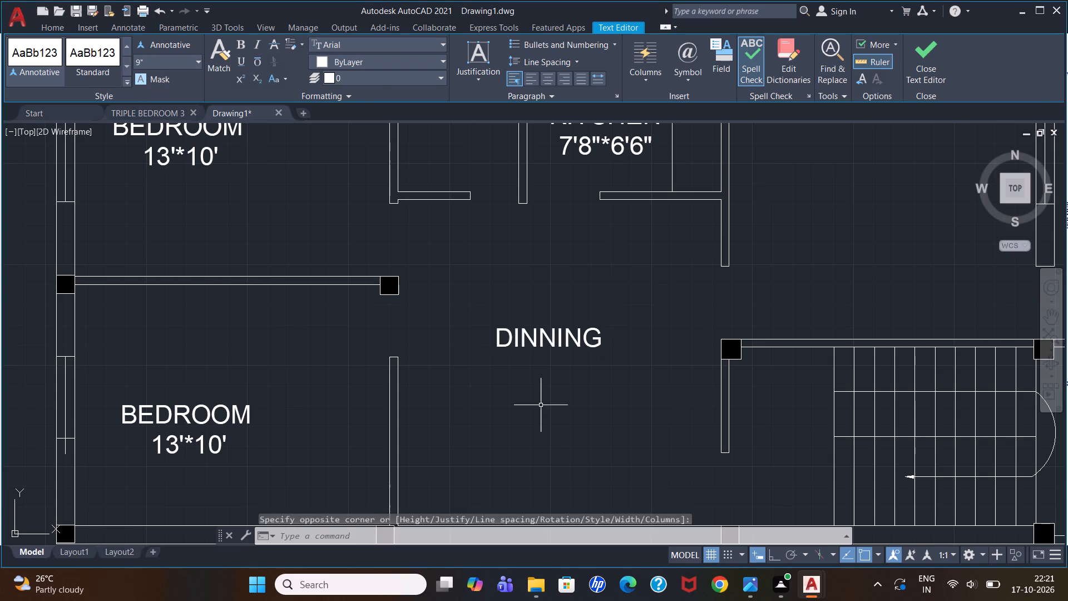
Add a second line reading HALL, indented two spaces, to the DINNING label and finish editing it.
{"action": "scroll", "coordinate": [616, 247], "scroll_direction": "down", "scroll_amount": 2}
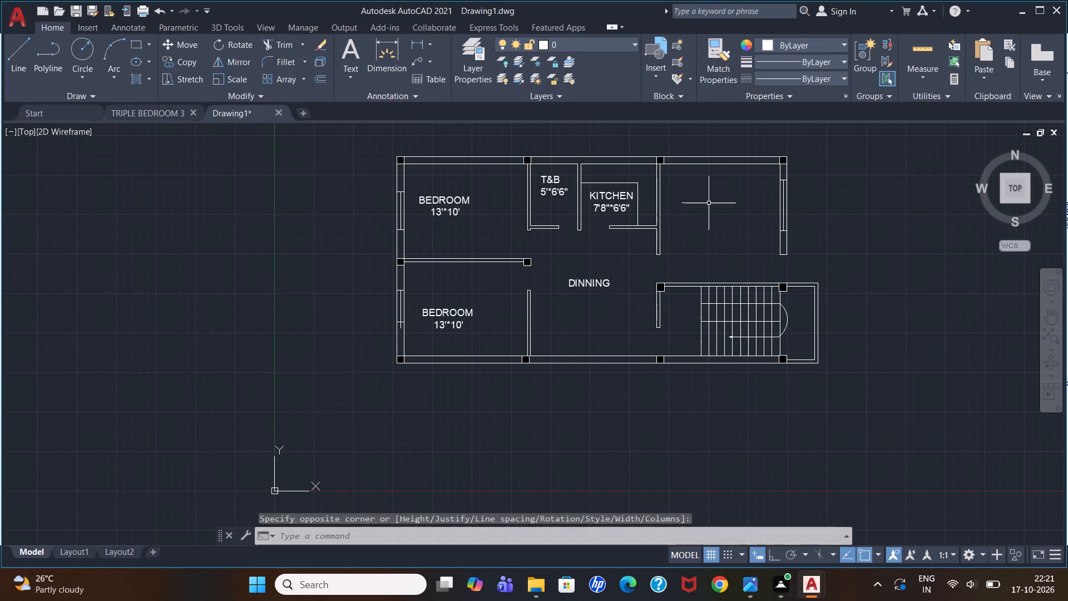
{"action": "scroll", "coordinate": [710, 201], "scroll_direction": "up", "scroll_amount": 2}
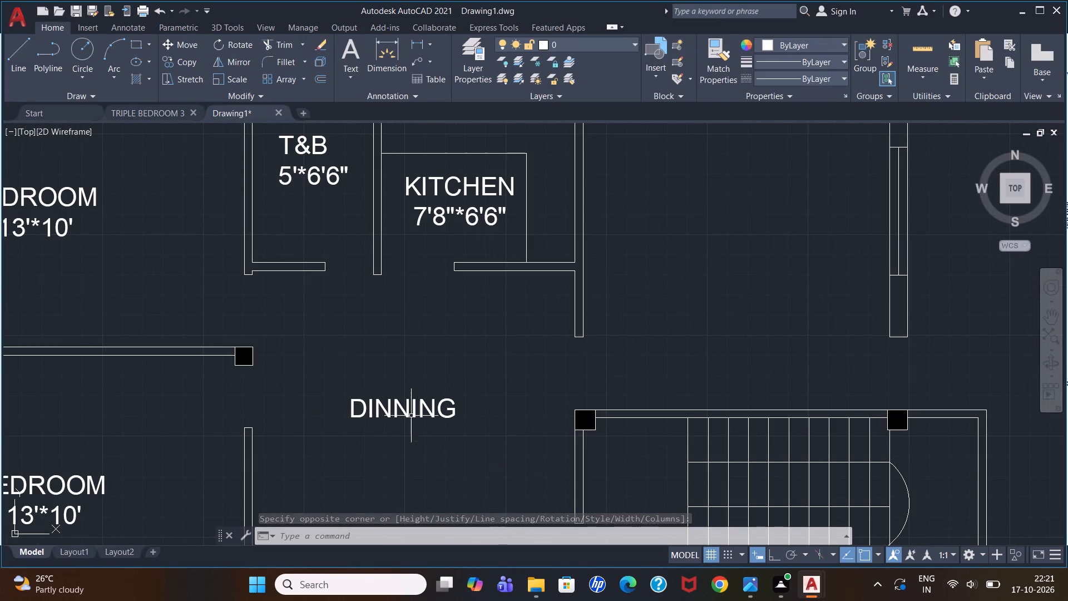
{"action": "double_click", "coordinate": [410, 407]}
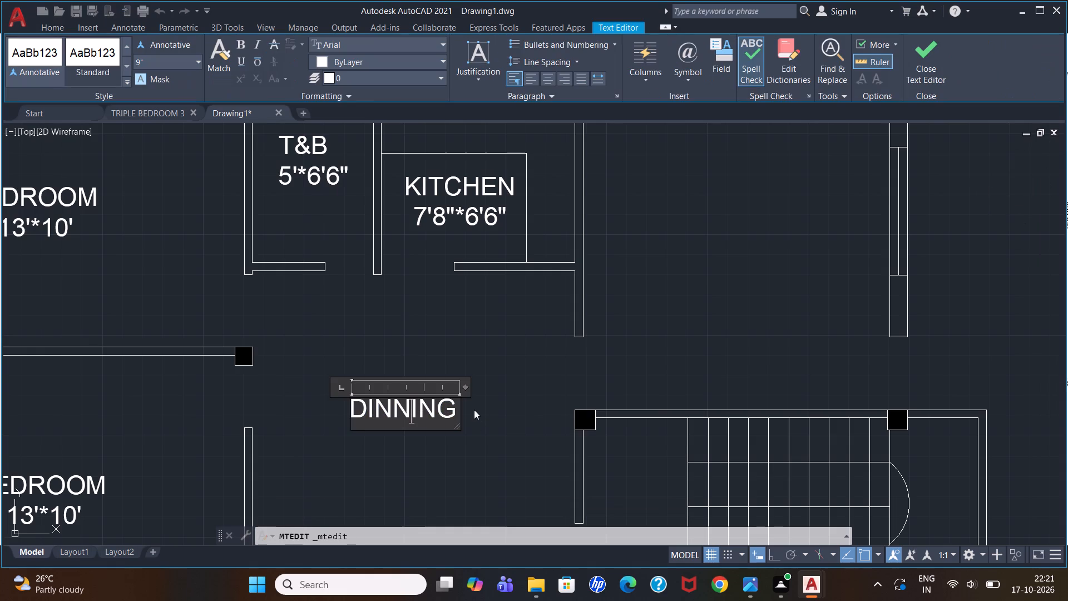
{"action": "left_click", "coordinate": [457, 406]}
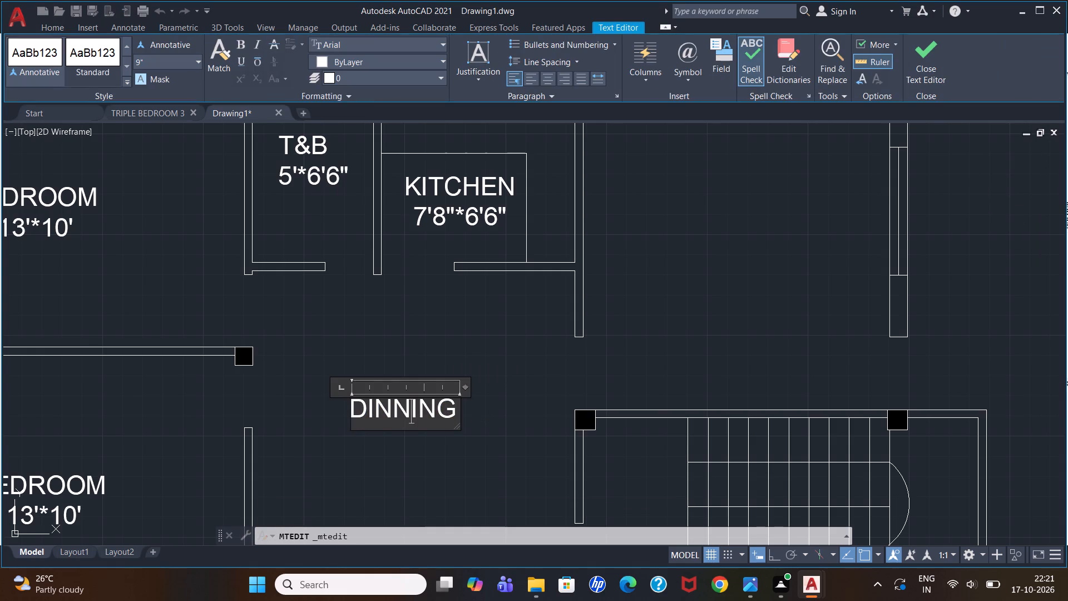
{"action": "left_click", "coordinate": [452, 407]}
{"action": "key", "text": "Return"}
{"action": "key", "text": "space"}
{"action": "key", "text": "space"}
{"action": "type", "text": "HALL"}
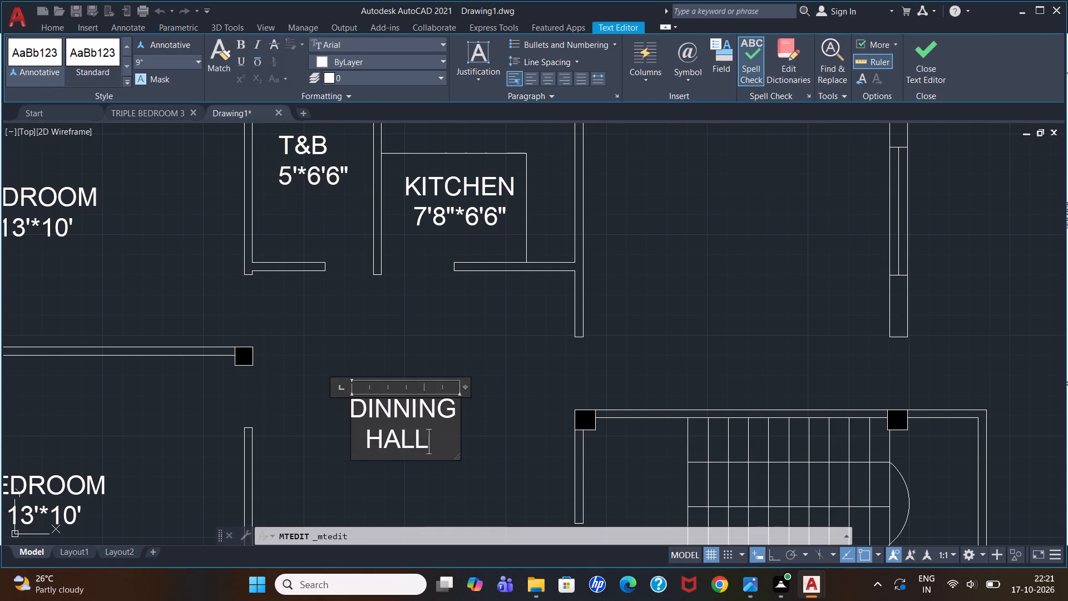
{"action": "left_click", "coordinate": [631, 302]}
Place a multiline text box across the upper middle of the northeast room, east of the kitchen.
{"action": "scroll", "coordinate": [748, 233], "scroll_direction": "down", "scroll_amount": 1}
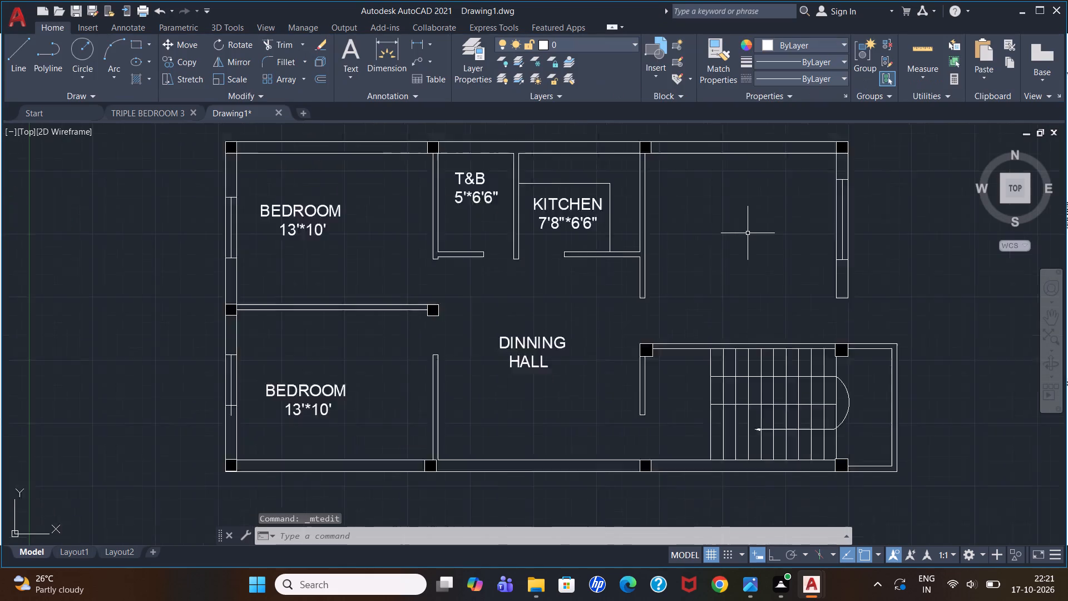
{"action": "scroll", "coordinate": [748, 233], "scroll_direction": "down", "scroll_amount": 1}
{"action": "scroll", "coordinate": [772, 172], "scroll_direction": "up", "scroll_amount": 2}
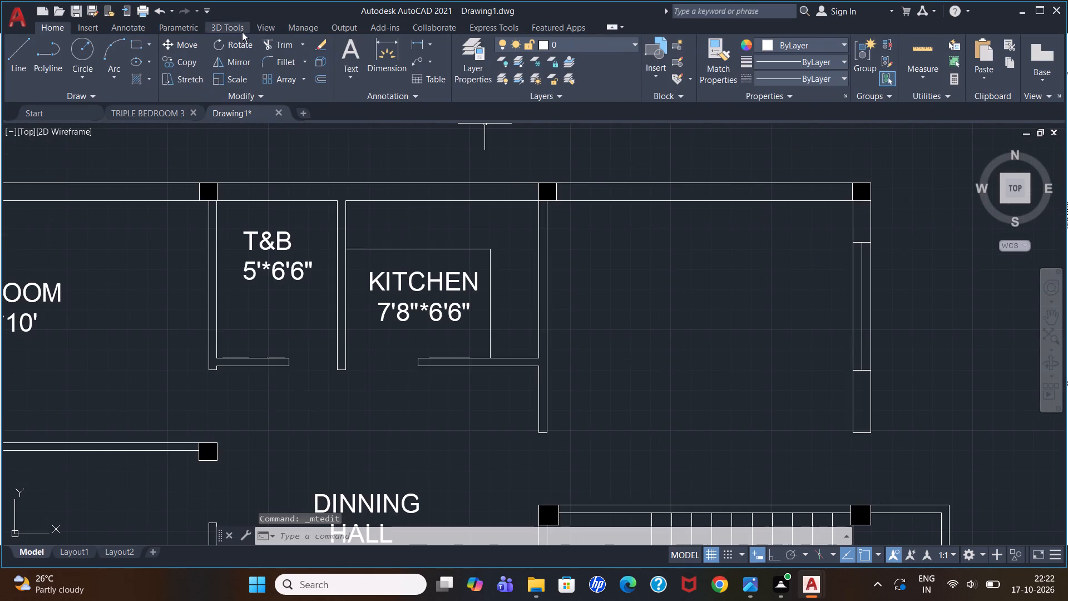
{"action": "left_click", "coordinate": [345, 43]}
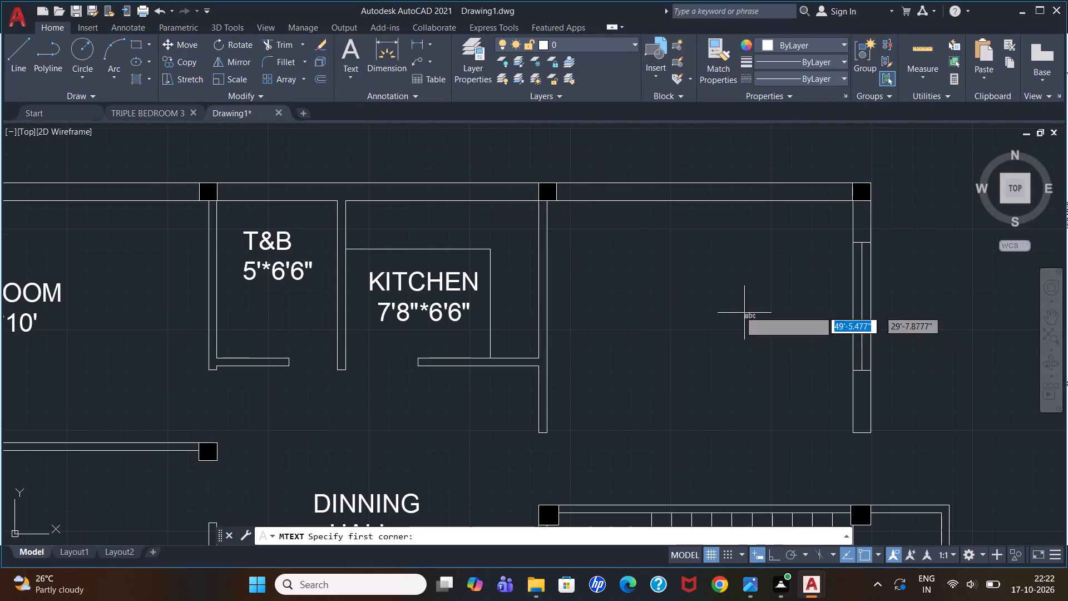
{"action": "left_click", "coordinate": [617, 267]}
{"action": "left_click", "coordinate": [797, 366]}
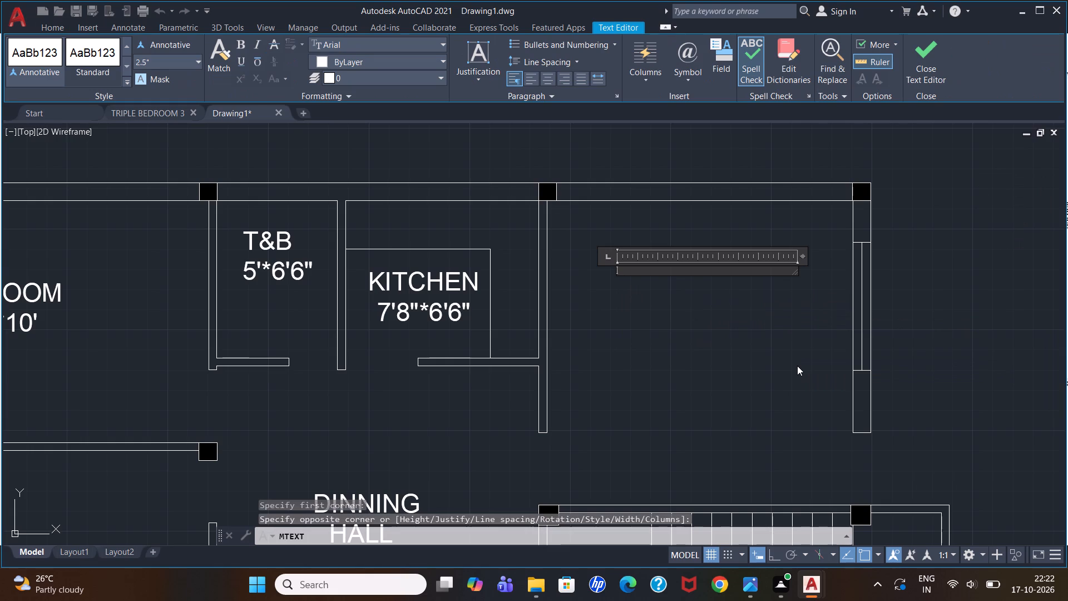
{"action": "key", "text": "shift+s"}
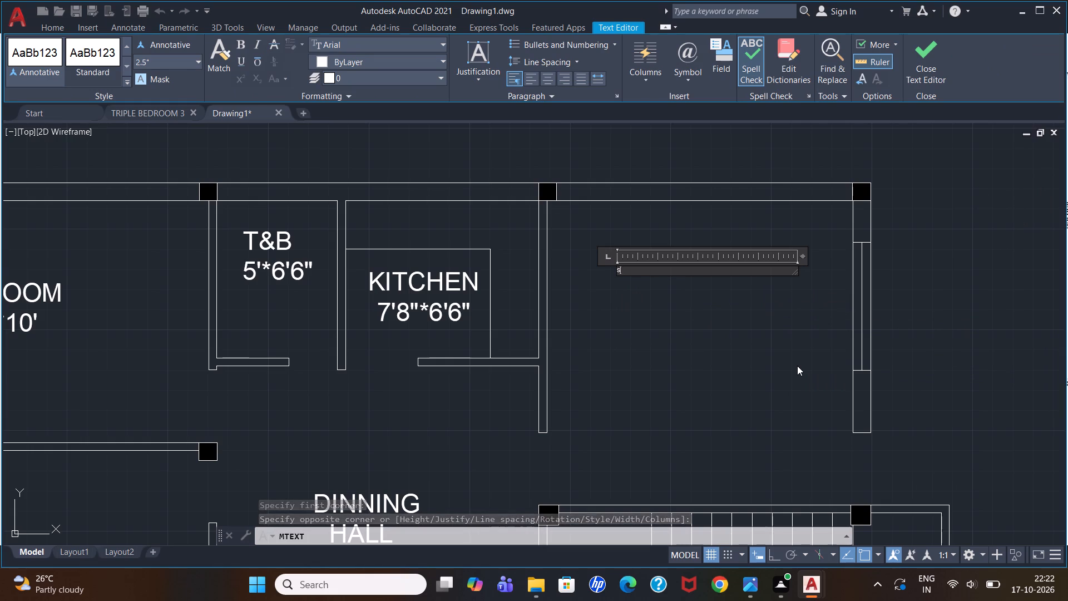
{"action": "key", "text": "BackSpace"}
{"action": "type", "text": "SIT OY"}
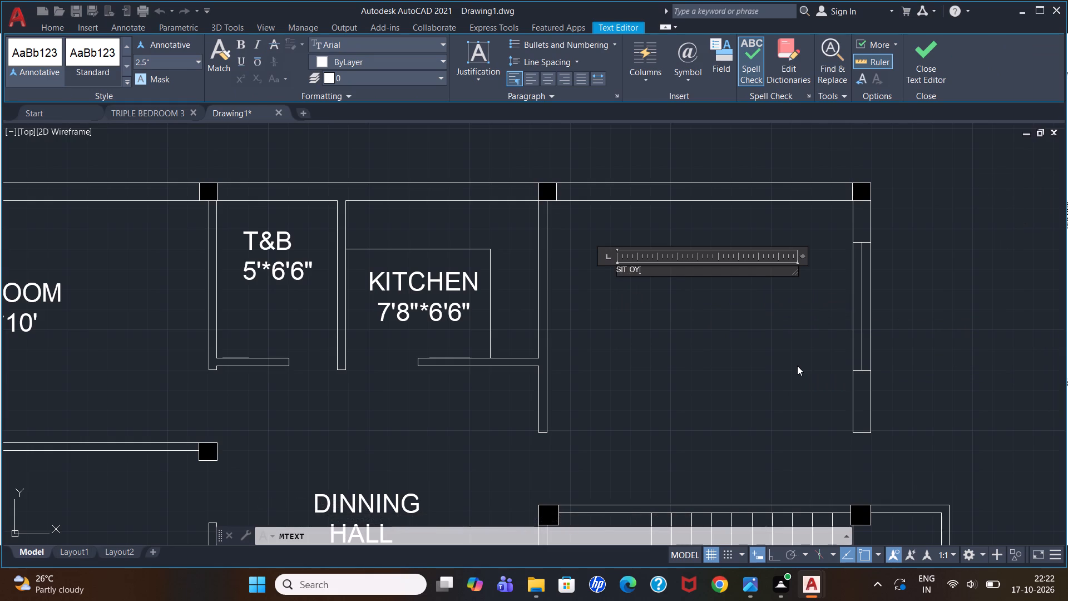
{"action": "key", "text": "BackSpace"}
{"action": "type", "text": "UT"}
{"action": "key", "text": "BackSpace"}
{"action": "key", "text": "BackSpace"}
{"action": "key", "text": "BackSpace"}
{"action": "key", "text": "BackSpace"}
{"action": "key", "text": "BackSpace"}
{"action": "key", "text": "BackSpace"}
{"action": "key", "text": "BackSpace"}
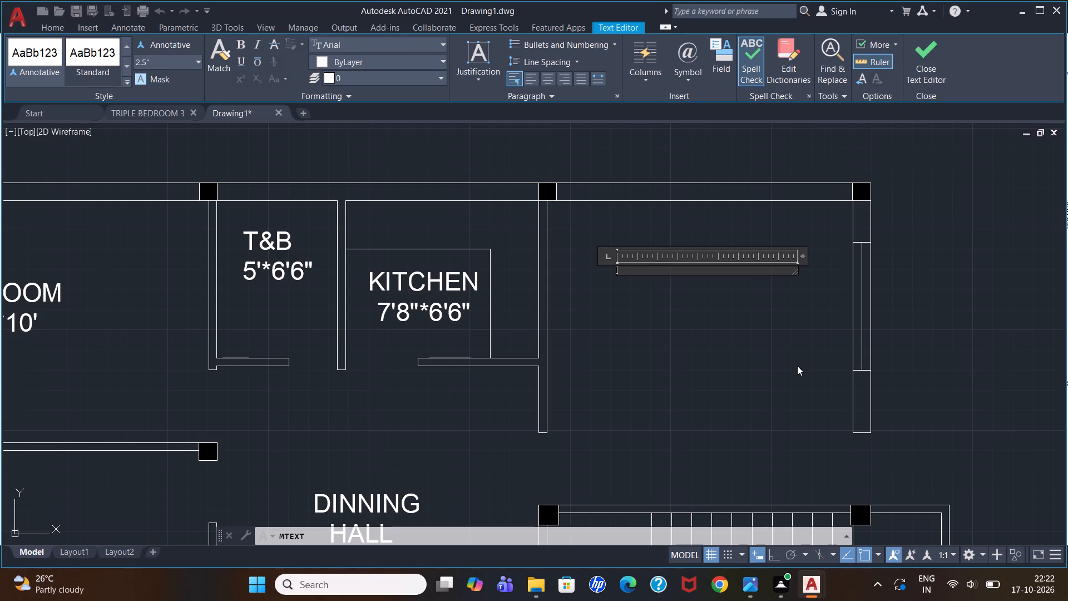
Enter VERENDA as the northeast room's label, with 12'8"*12'7" on the second line, indented one space.
{"action": "type", "text": "VER"}
{"action": "type", "text": "ENDA"}
{"action": "key", "text": "space"}
{"action": "key", "text": "Return"}
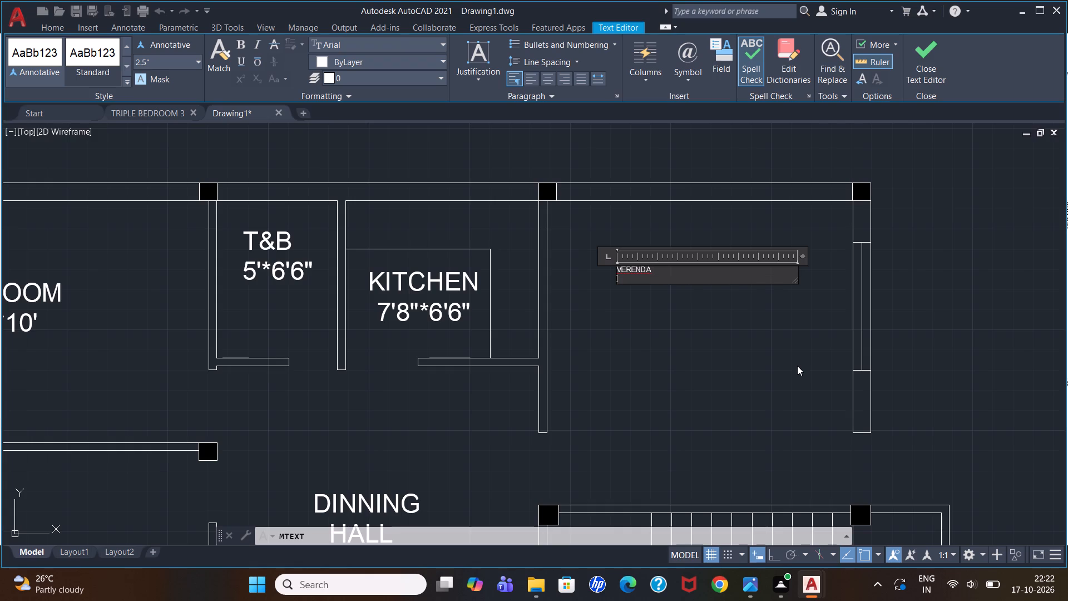
{"action": "key", "text": "space"}
{"action": "type", "text": "18"}
{"action": "key", "text": "BackSpace"}
{"action": "type", "text": "2'8\""}
{"action": "key", "text": "shift+asterisk"}
{"action": "type", "text": "12'7\""}
{"action": "key", "text": "Return"}
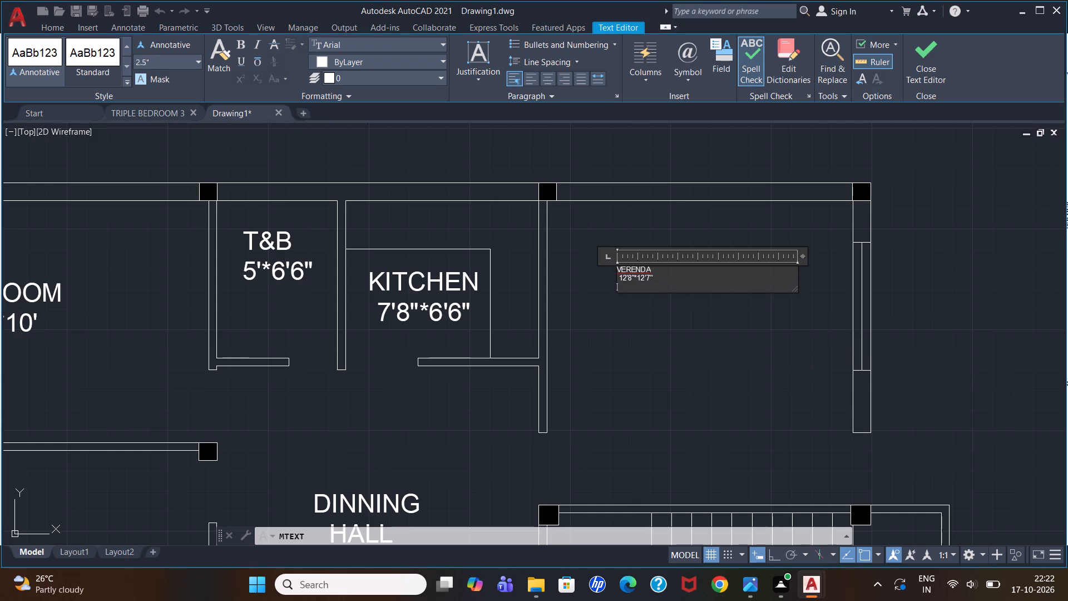
Remove the empty last line from the VERENDA label, set its text height to 9" and finish editing.
{"action": "key", "text": "BackSpace"}
{"action": "left_click_drag", "start_coordinate": [666, 278], "coordinate": [655, 277]}
{"action": "left_click_drag", "start_coordinate": [655, 277], "coordinate": [612, 262]}
{"action": "left_click", "coordinate": [200, 61]}
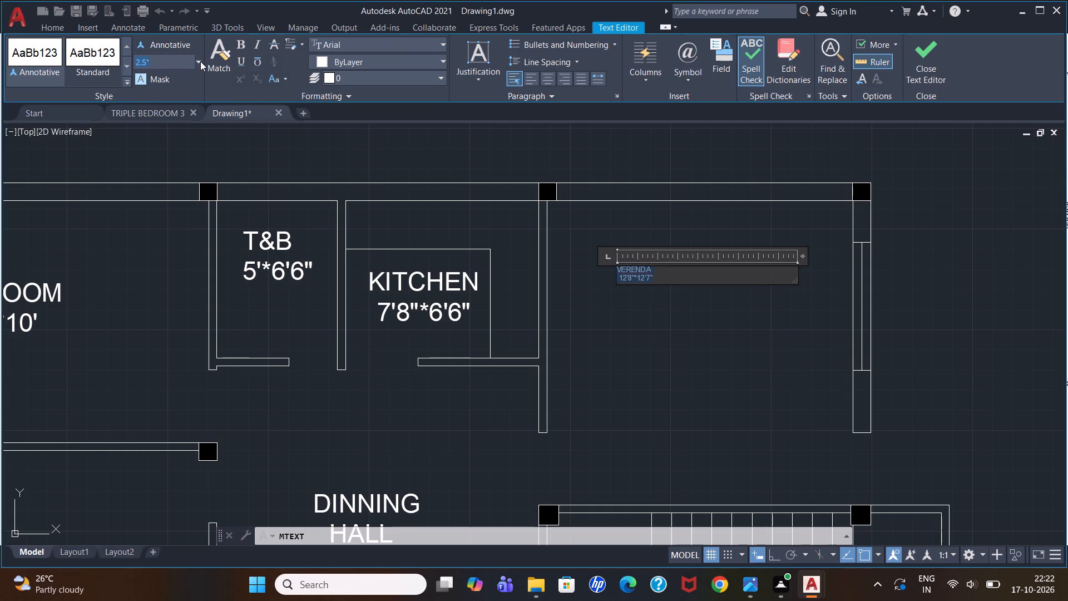
{"action": "left_click", "coordinate": [181, 81]}
{"action": "left_click", "coordinate": [930, 220]}
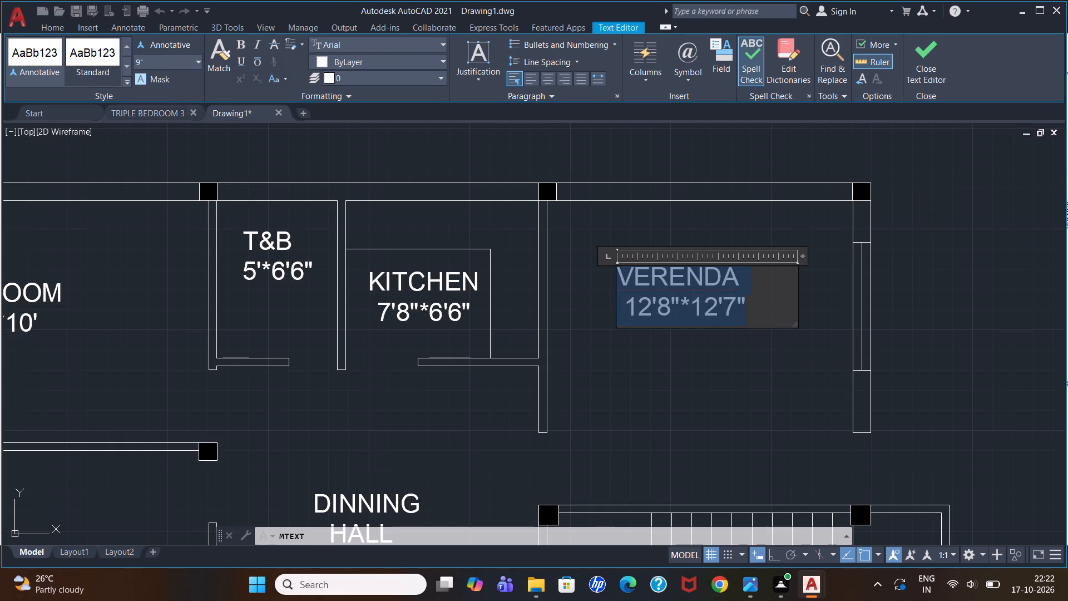
Create a multiline text label reading D1 at 9" height in the empty space northeast of the plan.
{"action": "scroll", "coordinate": [581, 294], "scroll_direction": "down", "scroll_amount": 3}
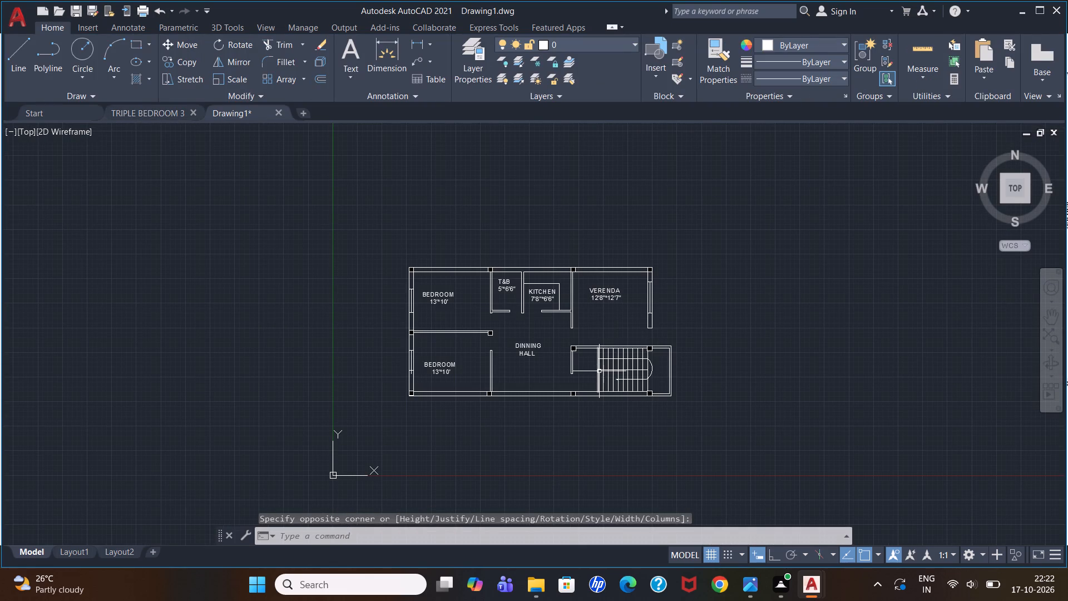
{"action": "scroll", "coordinate": [620, 346], "scroll_direction": "up", "scroll_amount": 1}
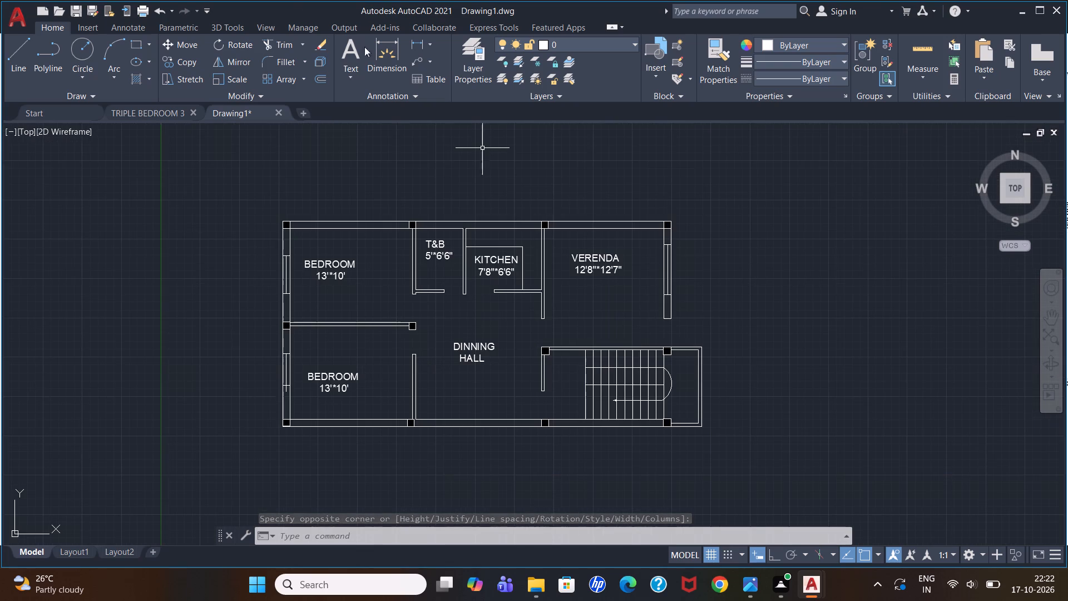
{"action": "left_click", "coordinate": [355, 48]}
{"action": "left_click", "coordinate": [730, 163]}
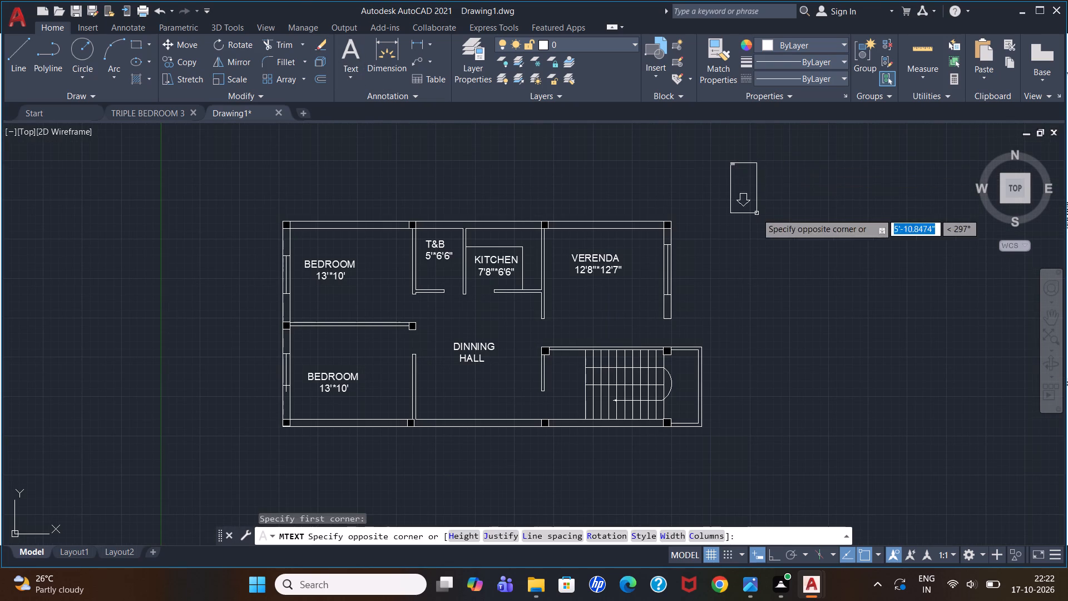
{"action": "left_click", "coordinate": [756, 213]}
{"action": "type", "text": "D1"}
{"action": "left_click_drag", "start_coordinate": [767, 169], "coordinate": [713, 167]}
{"action": "left_click", "coordinate": [199, 60]}
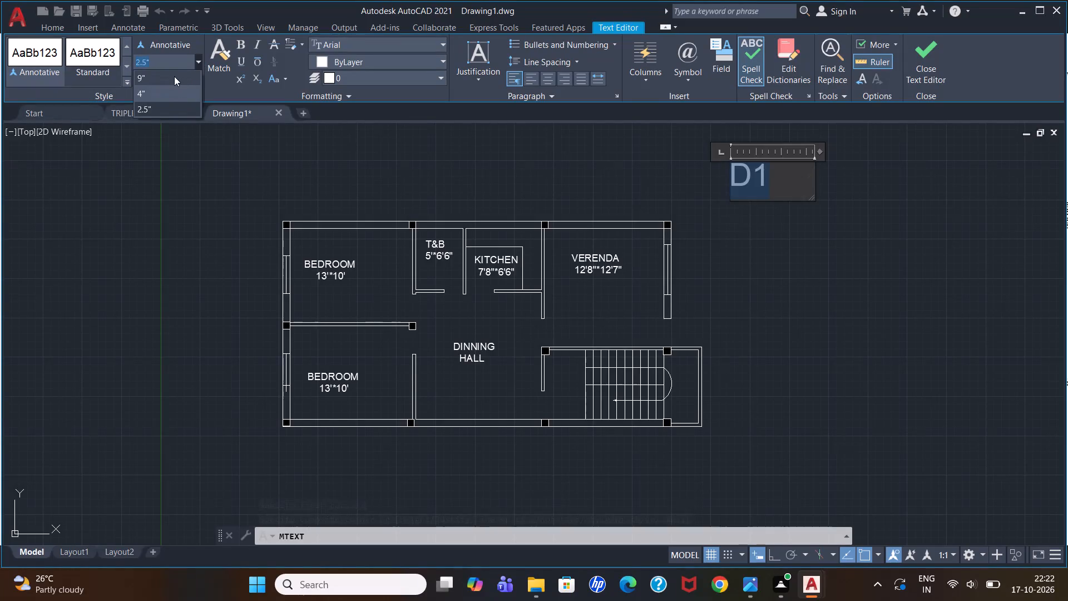
{"action": "left_click", "coordinate": [166, 80]}
{"action": "left_click", "coordinate": [765, 204]}
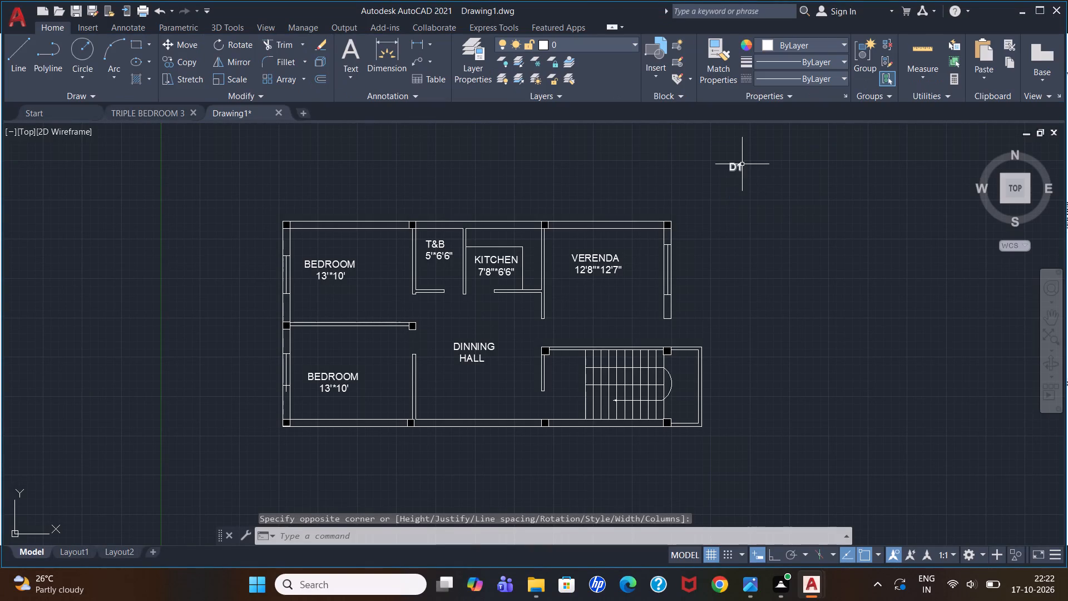
Copy the D1 label to the door openings of the two west bedrooms, aligning the two copies vertically.
{"action": "left_click", "coordinate": [742, 164]}
{"action": "type", "text": "CO"}
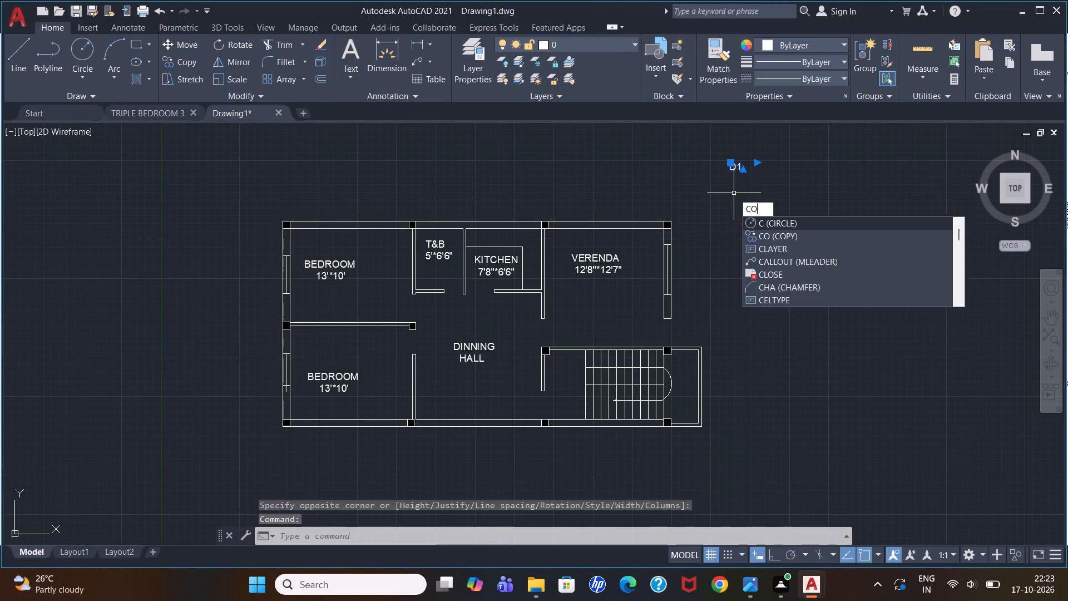
{"action": "key", "text": "Return"}
{"action": "left_click", "coordinate": [738, 171]}
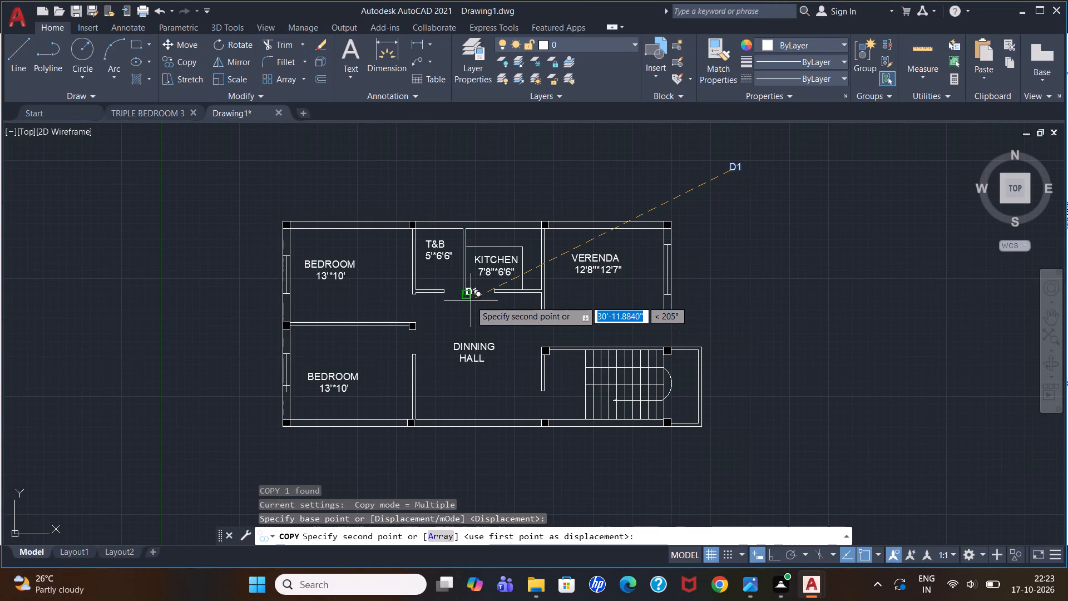
{"action": "scroll", "coordinate": [412, 344], "scroll_direction": "up", "scroll_amount": 2}
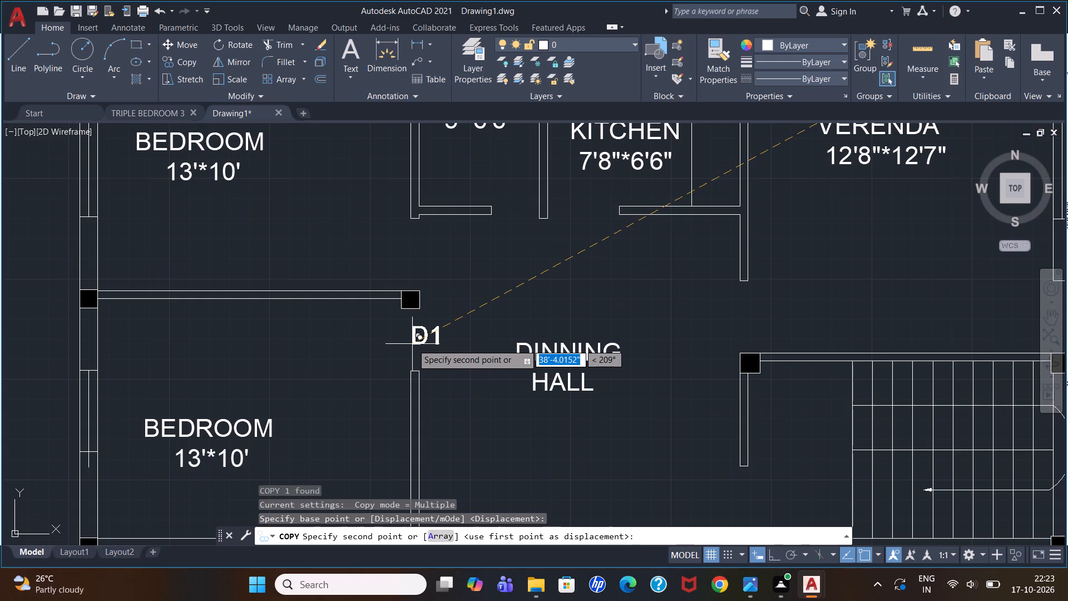
{"action": "left_click", "coordinate": [407, 342]}
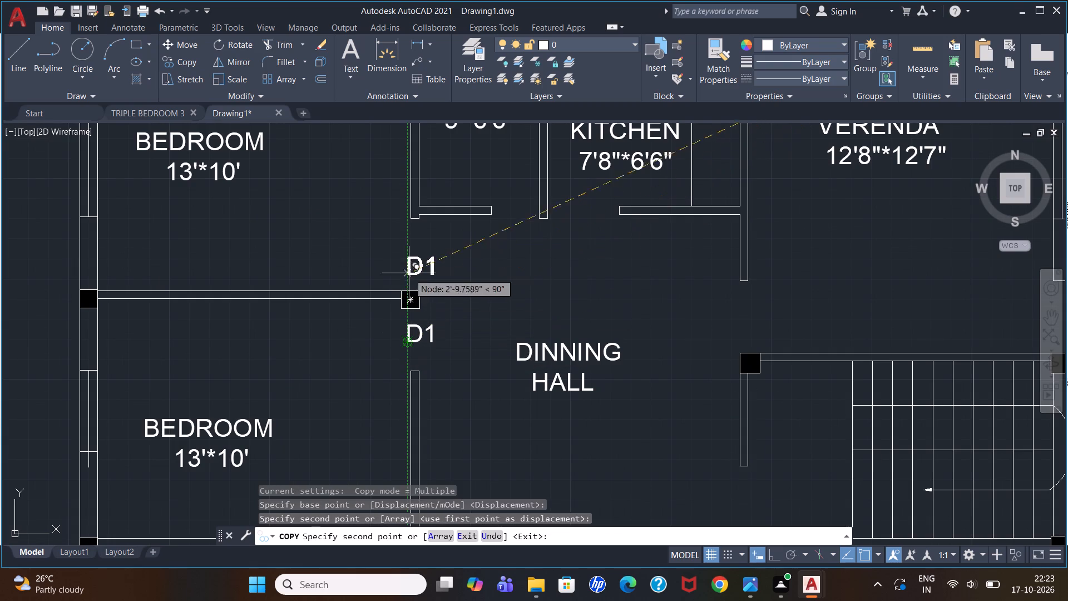
{"action": "left_click", "coordinate": [398, 259]}
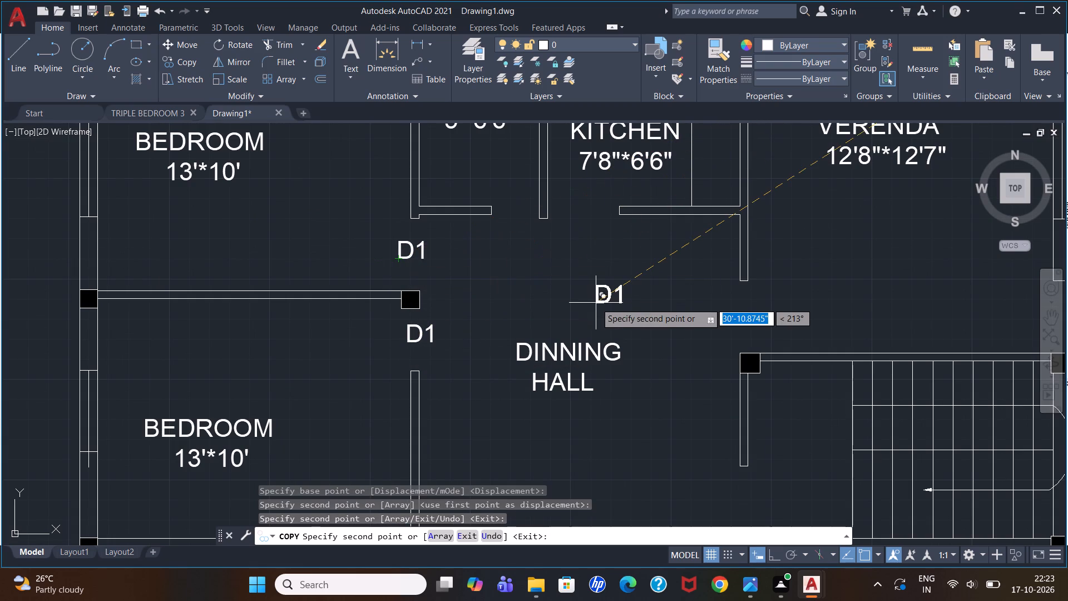
{"action": "key", "text": "ctrl+z"}
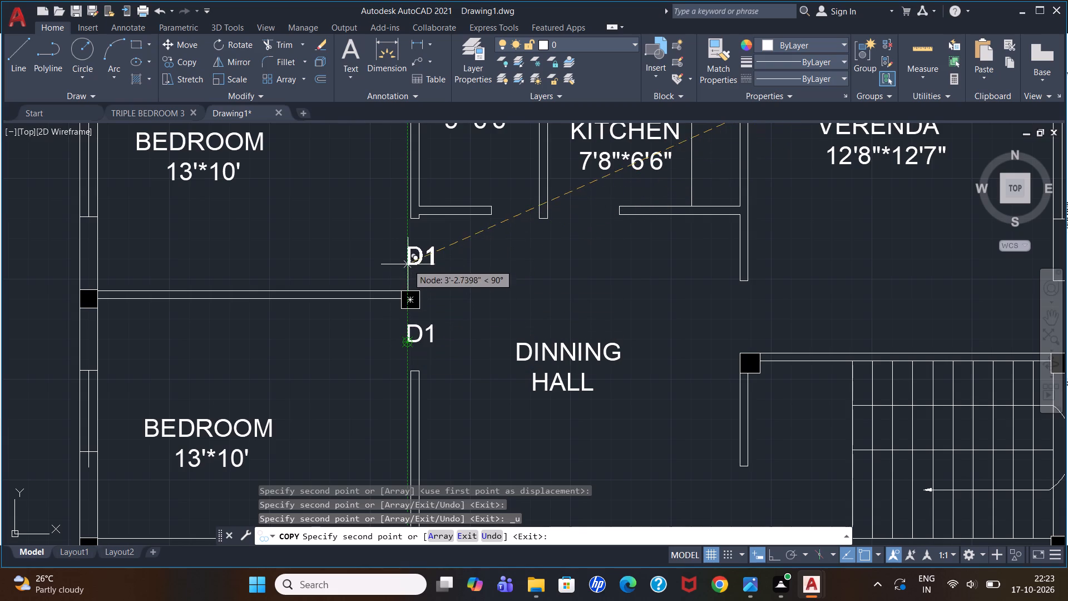
{"action": "left_click", "coordinate": [408, 264]}
Place two vertically aligned D1 copies at the openings in the dining hall's east wall, north and south of the staircase wall.
{"action": "scroll", "coordinate": [523, 278], "scroll_direction": "down", "scroll_amount": 2}
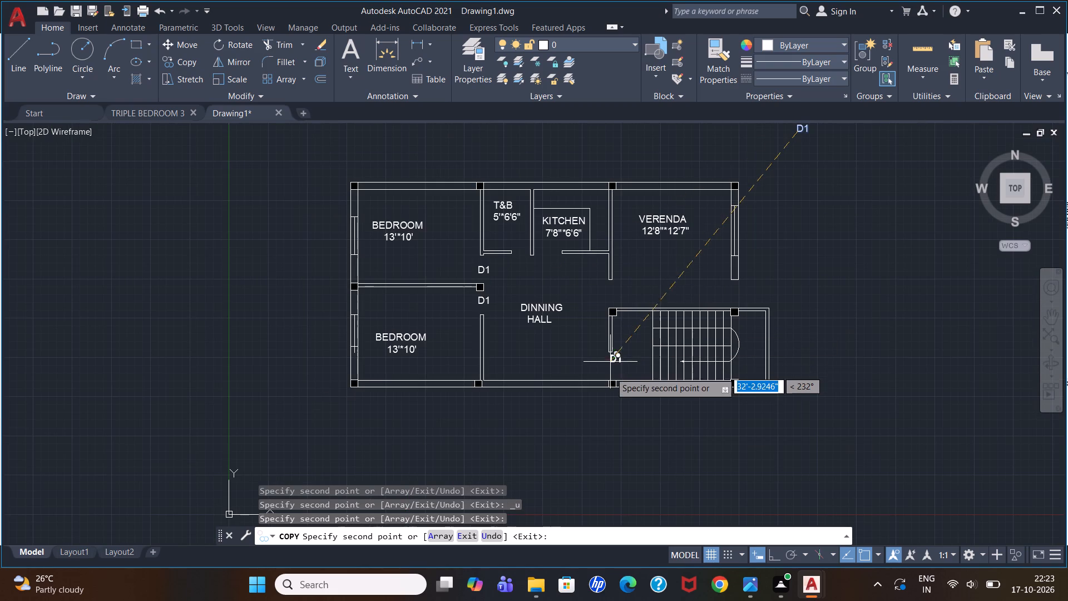
{"action": "scroll", "coordinate": [607, 367], "scroll_direction": "up", "scroll_amount": 2}
{"action": "left_click", "coordinate": [607, 367]}
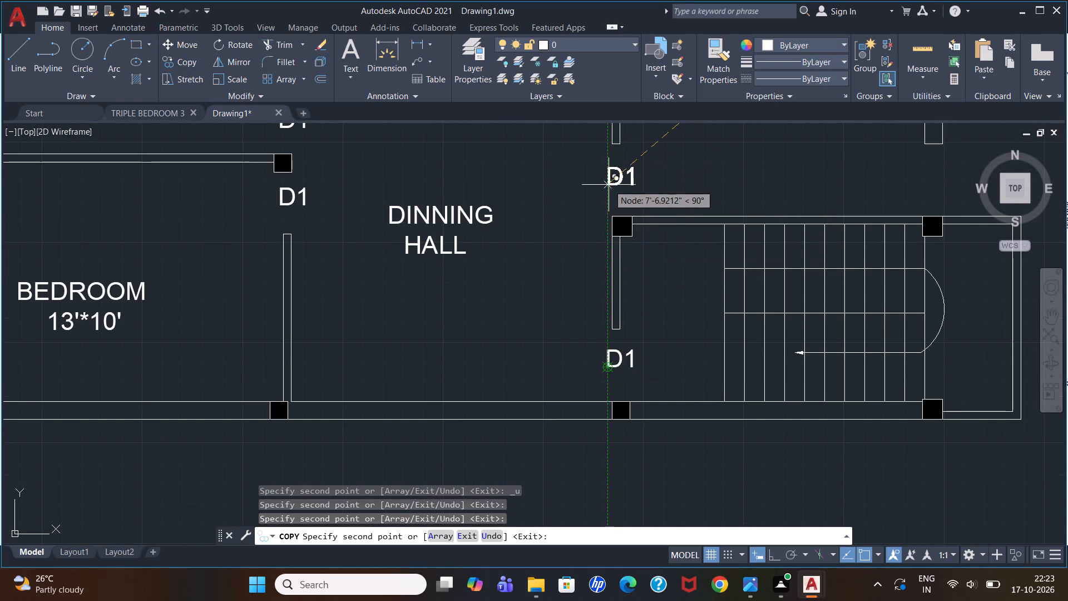
{"action": "left_click", "coordinate": [609, 185]}
Place D1 copies at the kitchen door, the T&B door and the opening in the verenda's east wall, ending the copy.
{"action": "scroll", "coordinate": [611, 243], "scroll_direction": "down", "scroll_amount": 3}
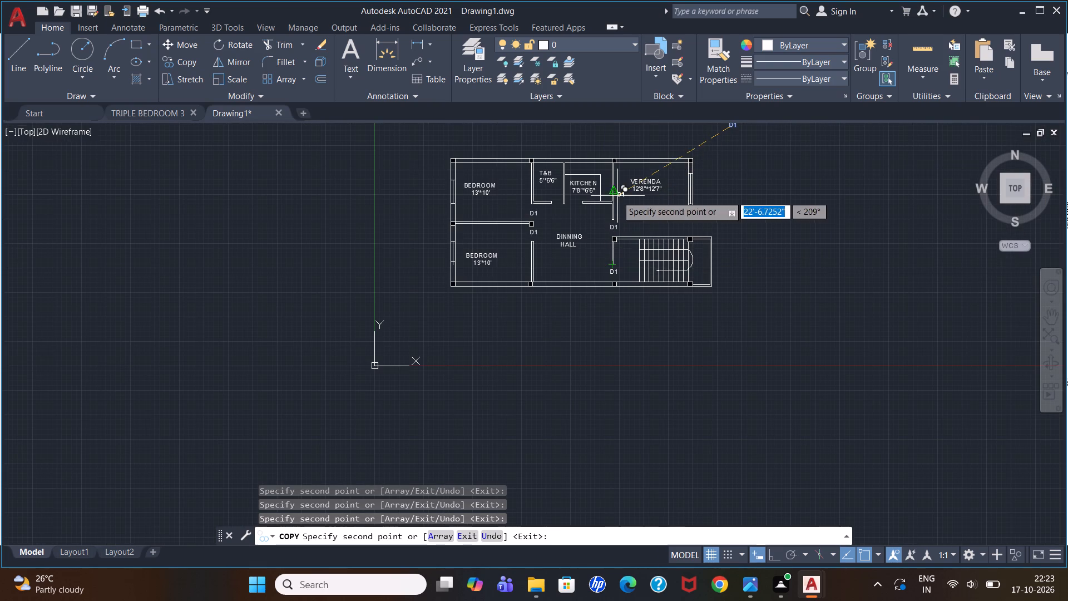
{"action": "scroll", "coordinate": [599, 169], "scroll_direction": "up", "scroll_amount": 2}
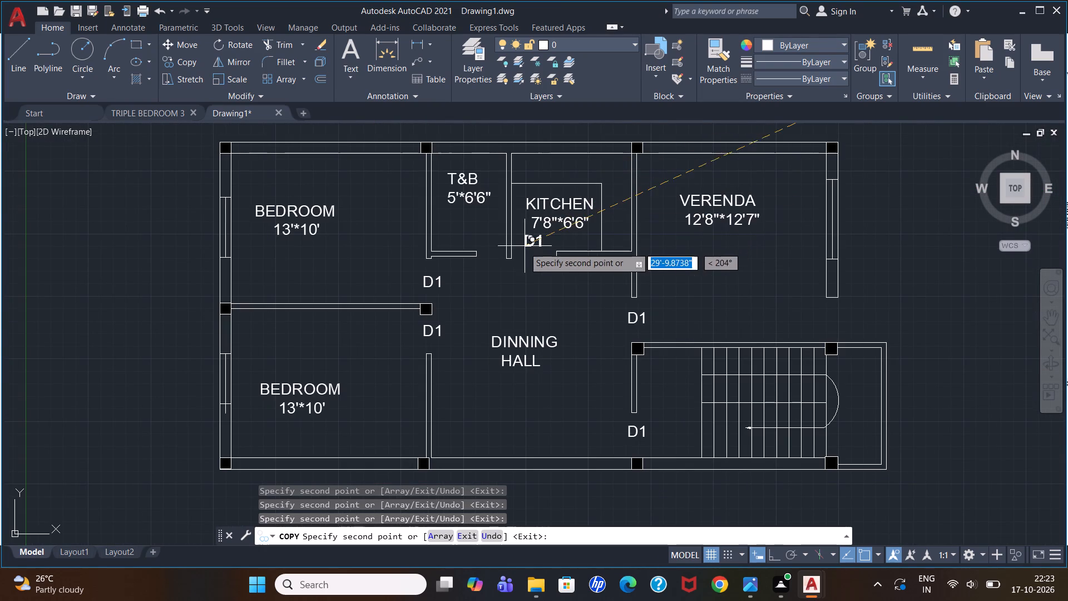
{"action": "left_click", "coordinate": [526, 258]}
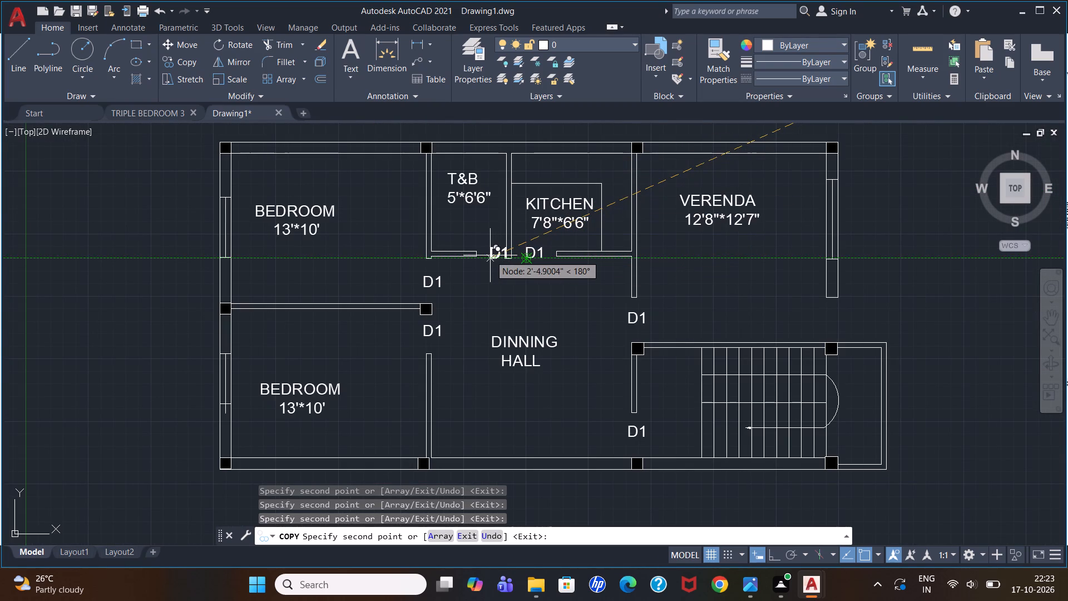
{"action": "left_click", "coordinate": [485, 253]}
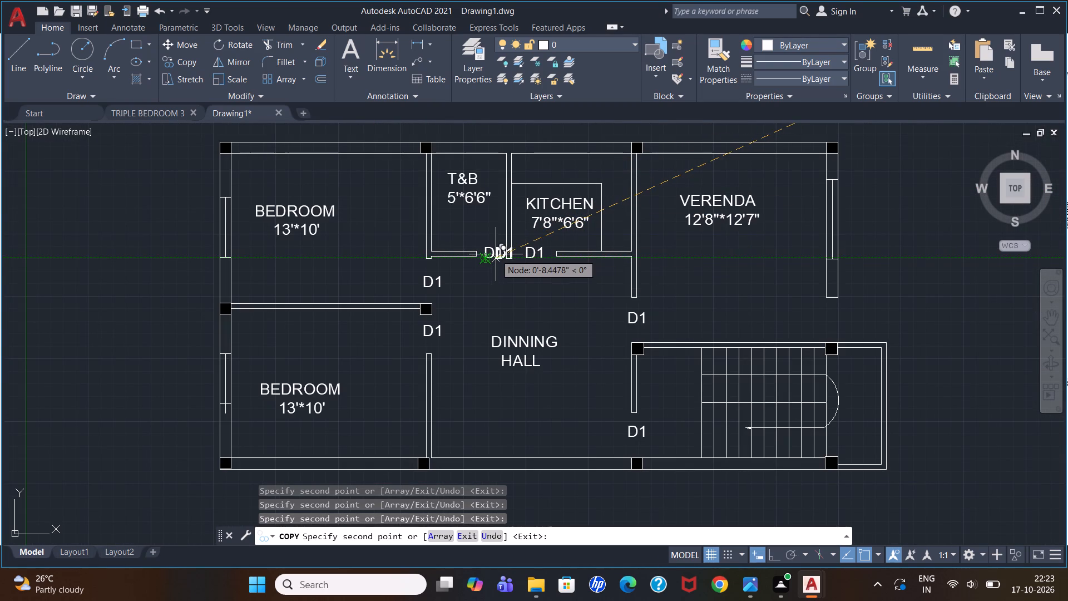
{"action": "left_click", "coordinate": [829, 324]}
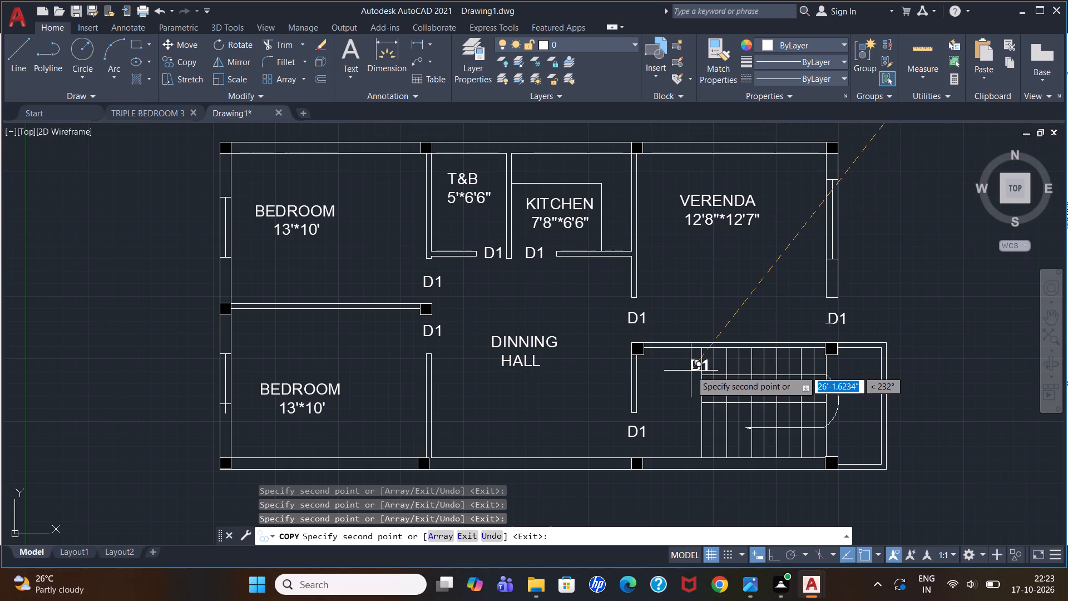
{"action": "key", "text": "Escape"}
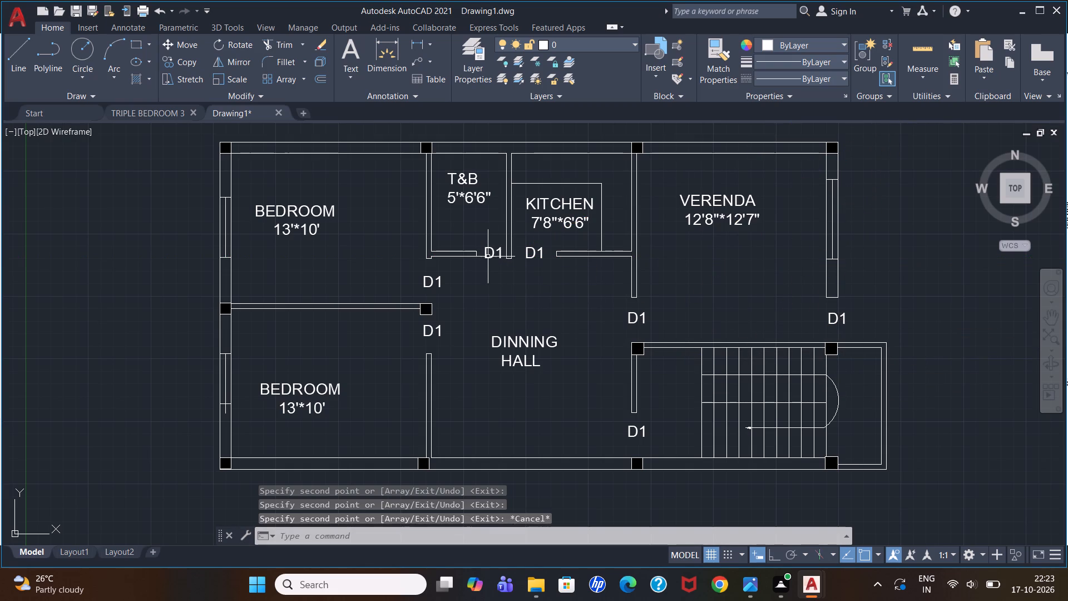
Change the door label at the T&B opening to D2.
{"action": "double_click", "coordinate": [488, 257]}
{"action": "left_click", "coordinate": [502, 253]}
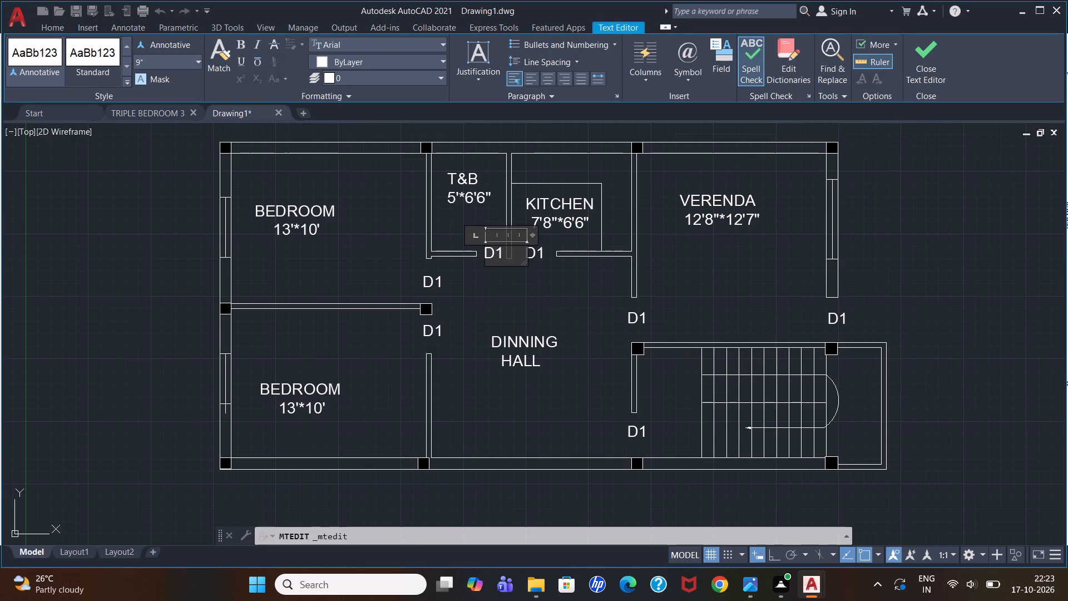
{"action": "key", "text": "BackSpace"}
{"action": "key", "text": "2"}
{"action": "left_click", "coordinate": [492, 438]}
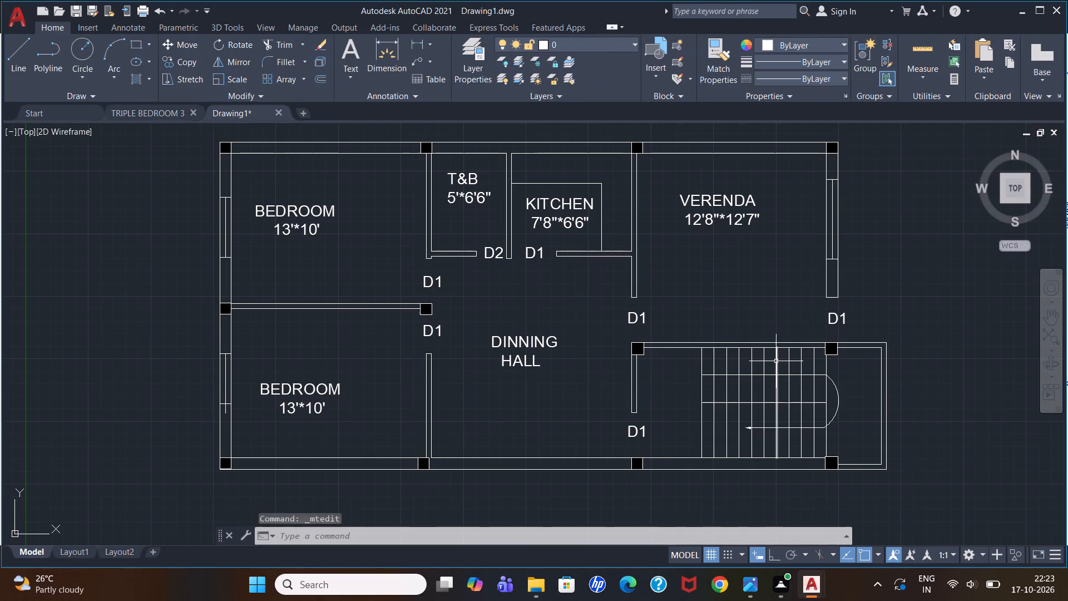
Change the spare D1 label northeast of the plan to W1.
{"action": "scroll", "coordinate": [295, 222], "scroll_direction": "down", "scroll_amount": 2}
{"action": "scroll", "coordinate": [536, 139], "scroll_direction": "up", "scroll_amount": 2}
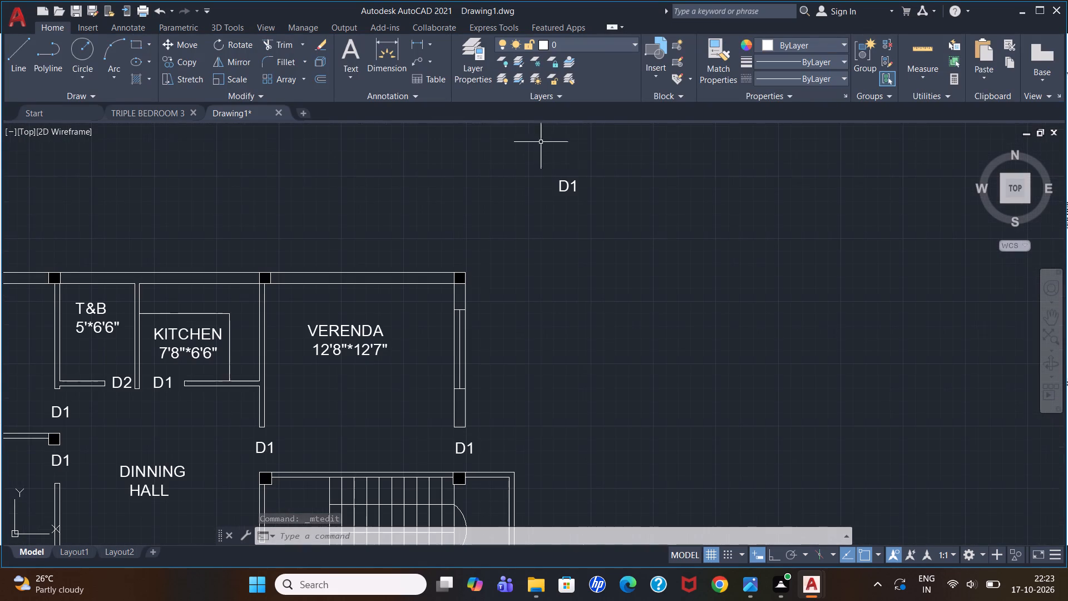
{"action": "double_click", "coordinate": [561, 188]}
{"action": "left_click_drag", "start_coordinate": [582, 189], "coordinate": [550, 188]}
{"action": "key", "text": "w"}
{"action": "left_click", "coordinate": [577, 224]}
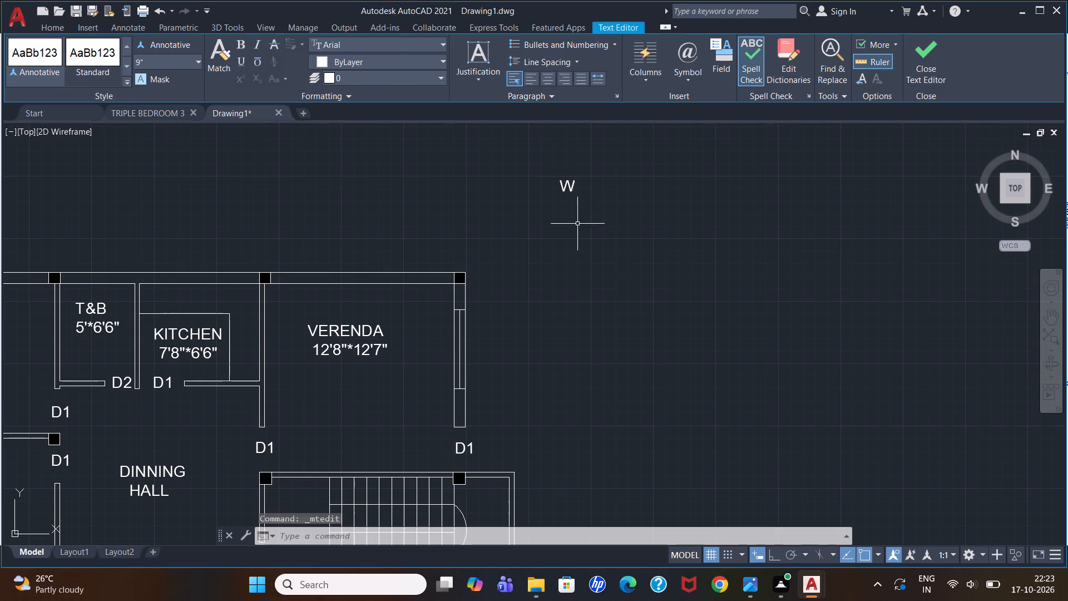
{"action": "left_click", "coordinate": [566, 184]}
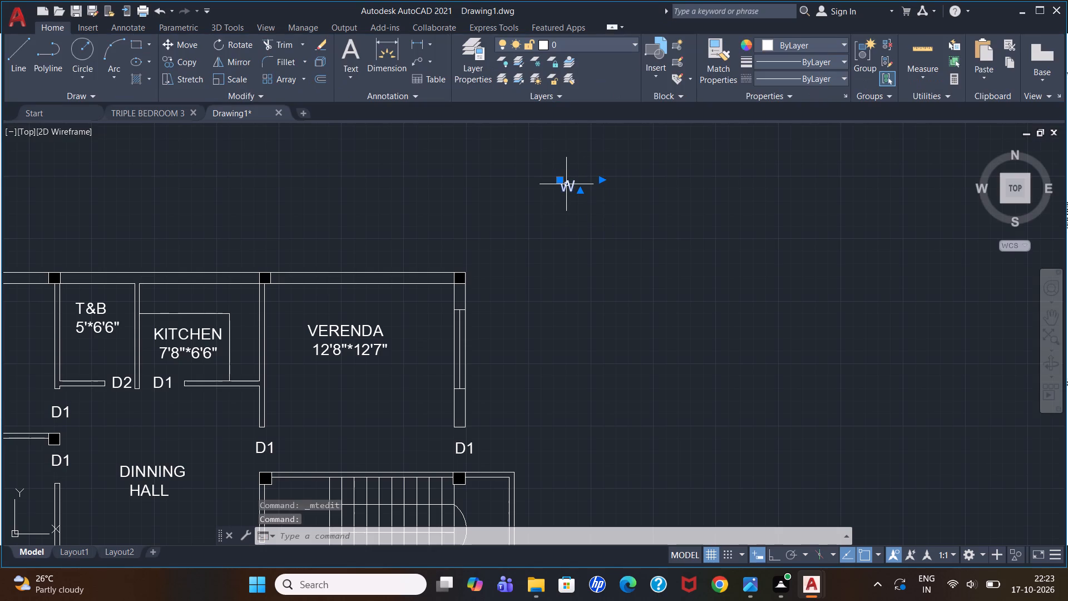
{"action": "double_click", "coordinate": [566, 184]}
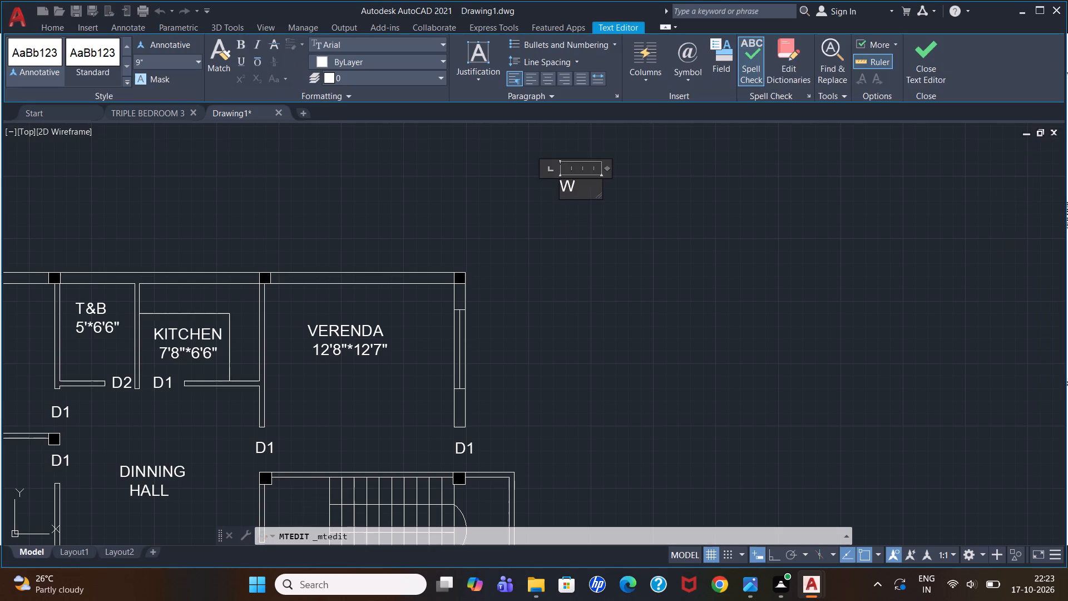
{"action": "left_click", "coordinate": [579, 185]}
{"action": "key", "text": "1"}
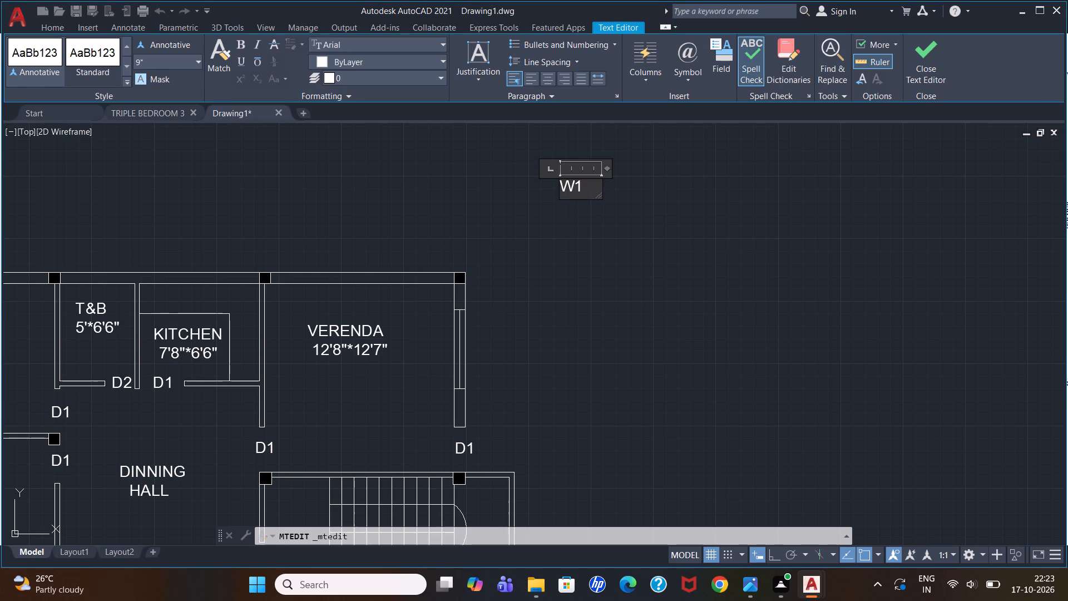
{"action": "left_click", "coordinate": [566, 219]}
{"action": "double_click", "coordinate": [578, 189]}
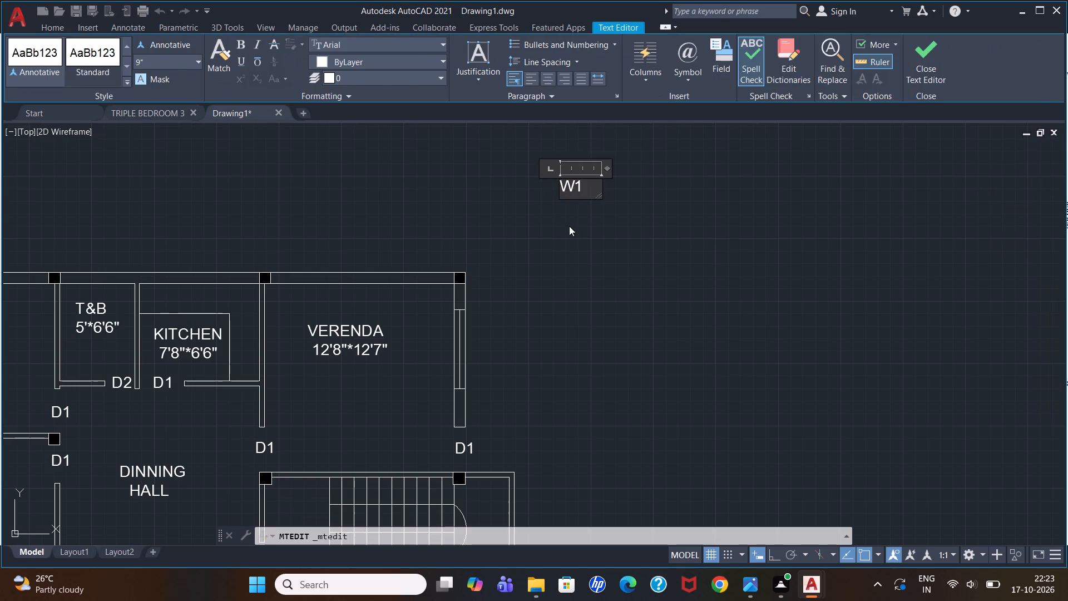
{"action": "left_click", "coordinate": [569, 226]}
Copy the spare W1 label and place a copy just outside the south bedroom's west window.
{"action": "left_click", "coordinate": [576, 184]}
{"action": "type", "text": "CO"}
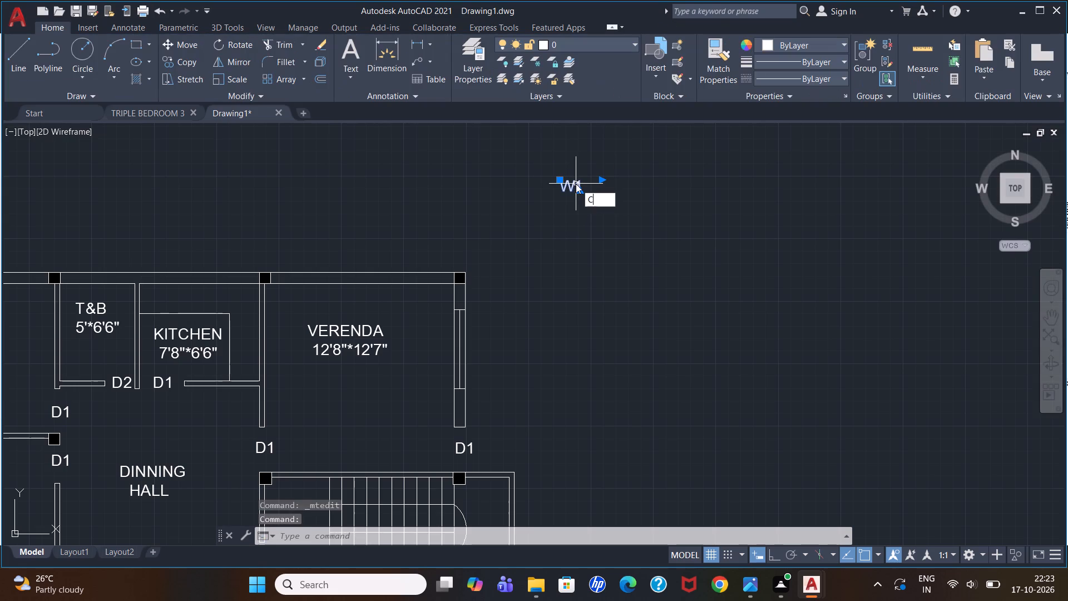
{"action": "key", "text": "Return"}
{"action": "left_click", "coordinate": [576, 184]}
{"action": "scroll", "coordinate": [558, 215], "scroll_direction": "down", "scroll_amount": 3}
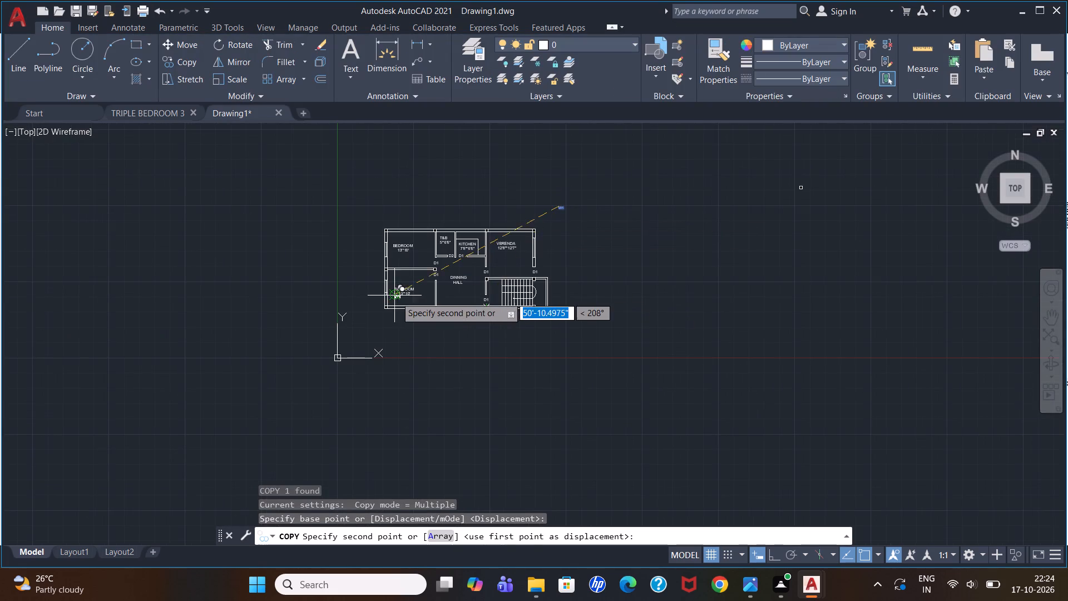
{"action": "scroll", "coordinate": [396, 297], "scroll_direction": "up", "scroll_amount": 3}
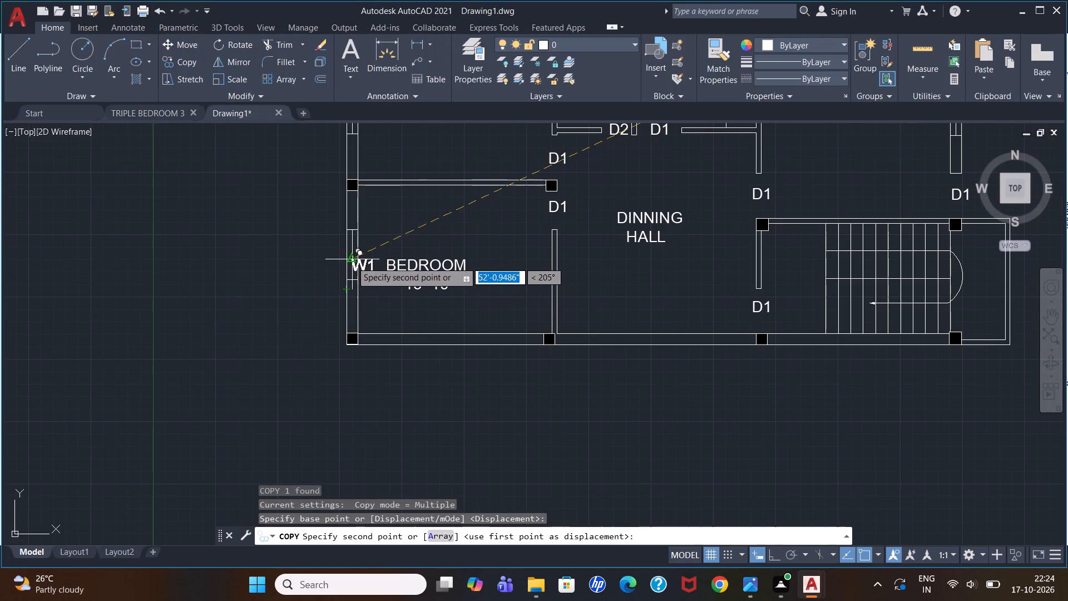
{"action": "scroll", "coordinate": [365, 253], "scroll_direction": "down", "scroll_amount": 1}
{"action": "scroll", "coordinate": [360, 181], "scroll_direction": "up", "scroll_amount": 2}
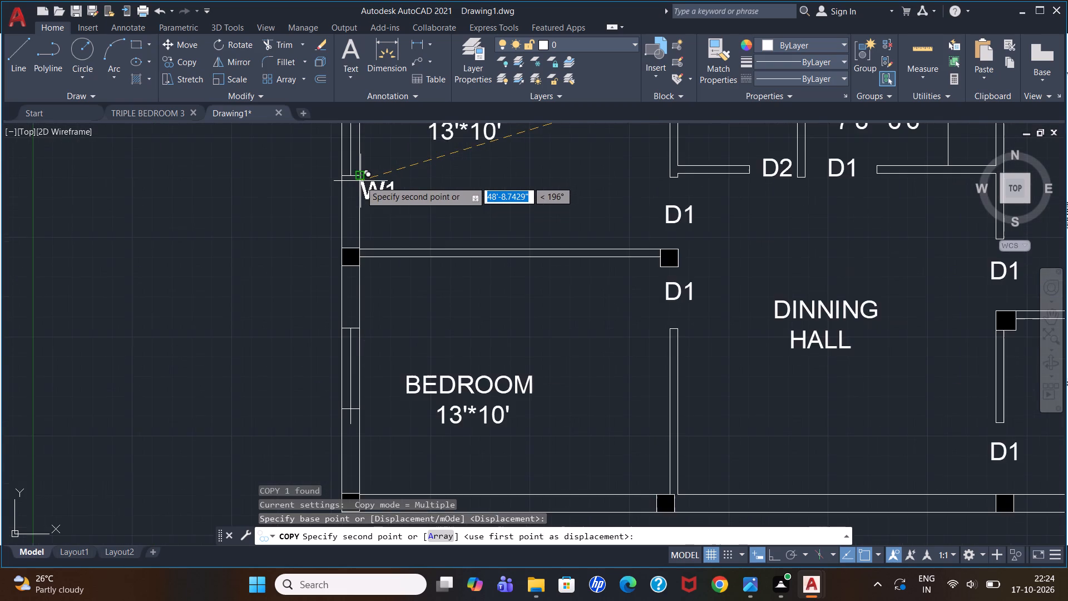
{"action": "scroll", "coordinate": [360, 181], "scroll_direction": "down", "scroll_amount": 1}
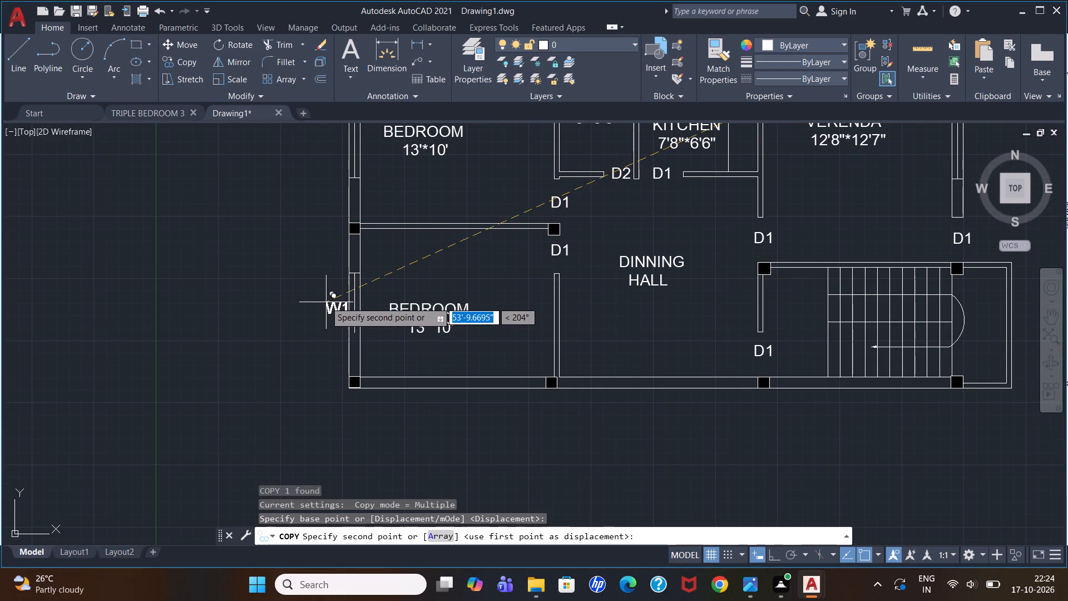
{"action": "left_click", "coordinate": [319, 291]}
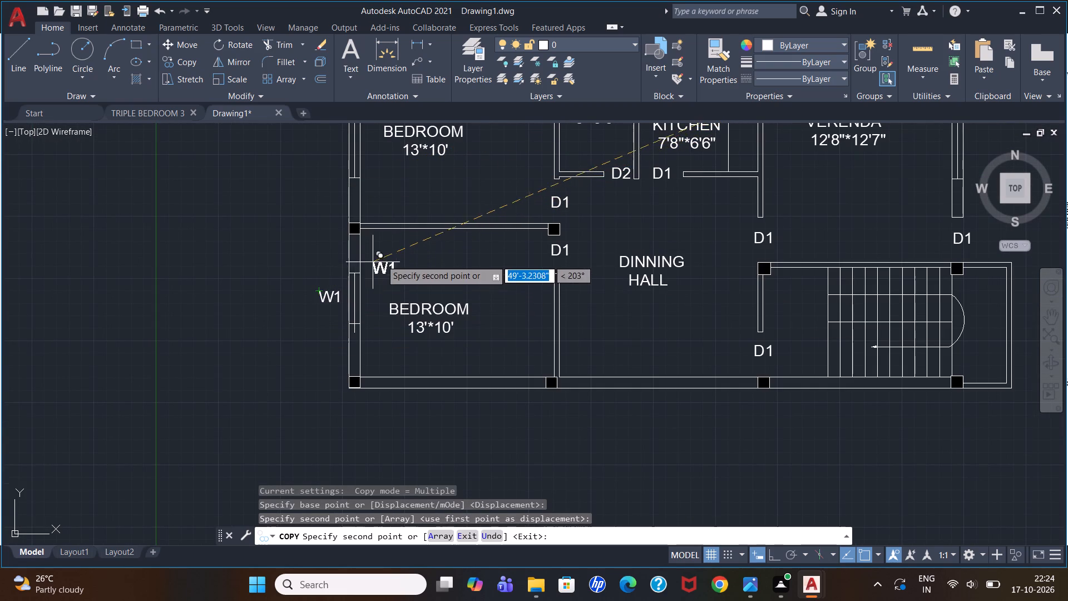
Place a W1 copy just outside the north bedroom's west window, undoing the first placement and placing it closer to the wall.
{"action": "scroll", "coordinate": [381, 259], "scroll_direction": "down", "scroll_amount": 3}
{"action": "scroll", "coordinate": [348, 224], "scroll_direction": "up", "scroll_amount": 3}
{"action": "left_click", "coordinate": [415, 247]}
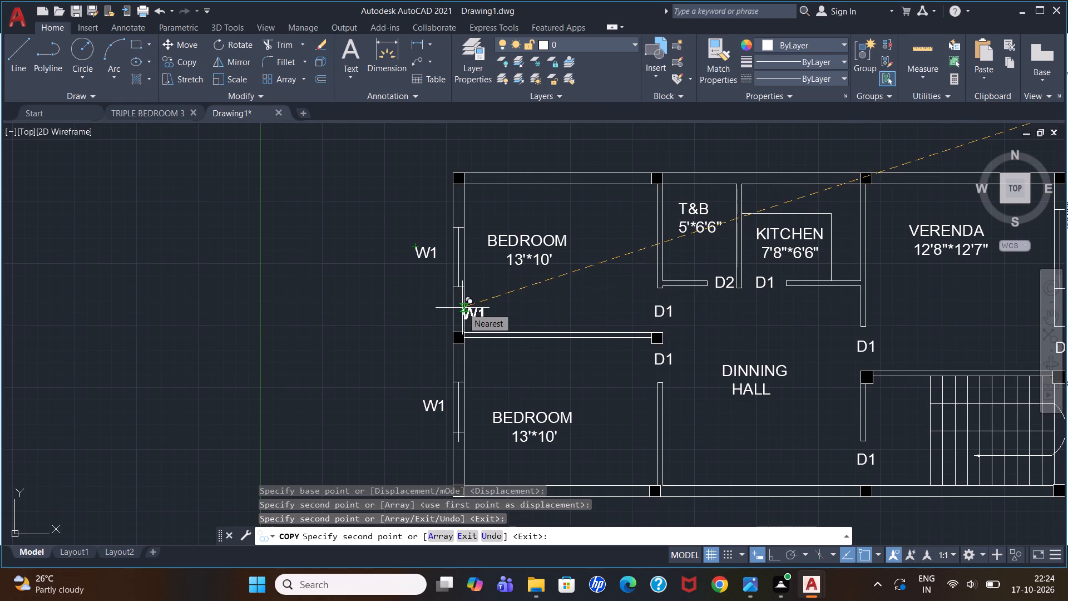
{"action": "key", "text": "ctrl+z"}
{"action": "scroll", "coordinate": [413, 259], "scroll_direction": "down", "scroll_amount": 2}
{"action": "scroll", "coordinate": [374, 211], "scroll_direction": "up", "scroll_amount": 2}
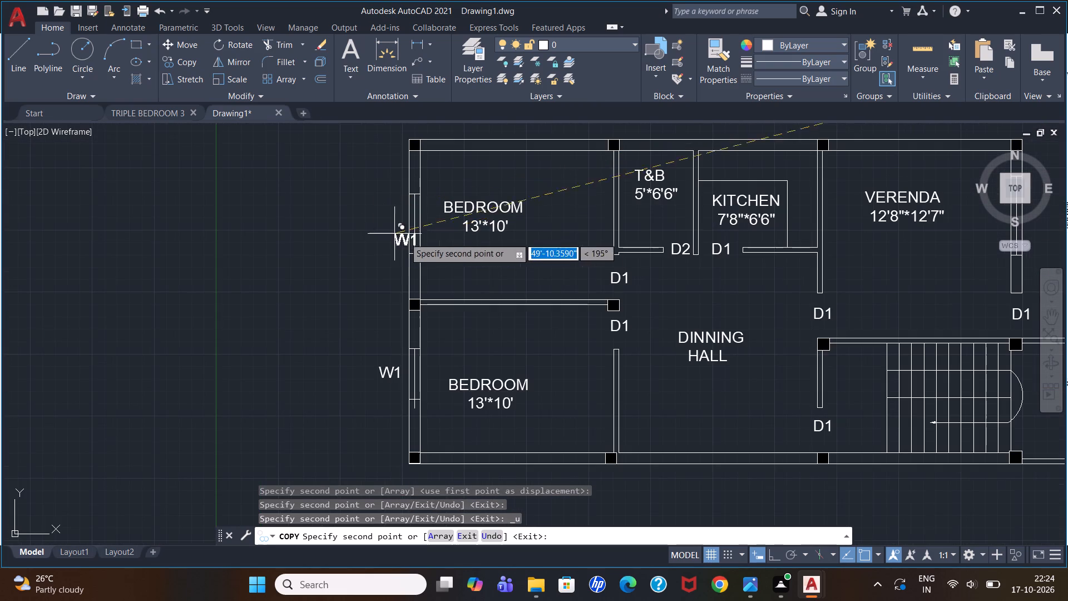
{"action": "left_click", "coordinate": [380, 223]}
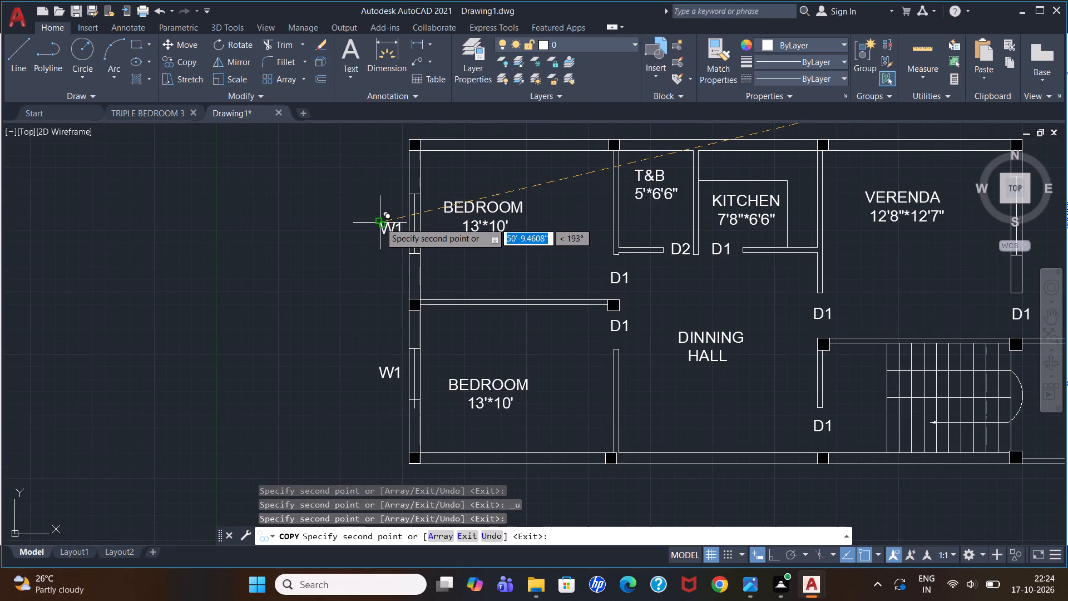
Place a W1 copy just outside the verenda's east window and end the copy.
{"action": "scroll", "coordinate": [485, 288], "scroll_direction": "down", "scroll_amount": 2}
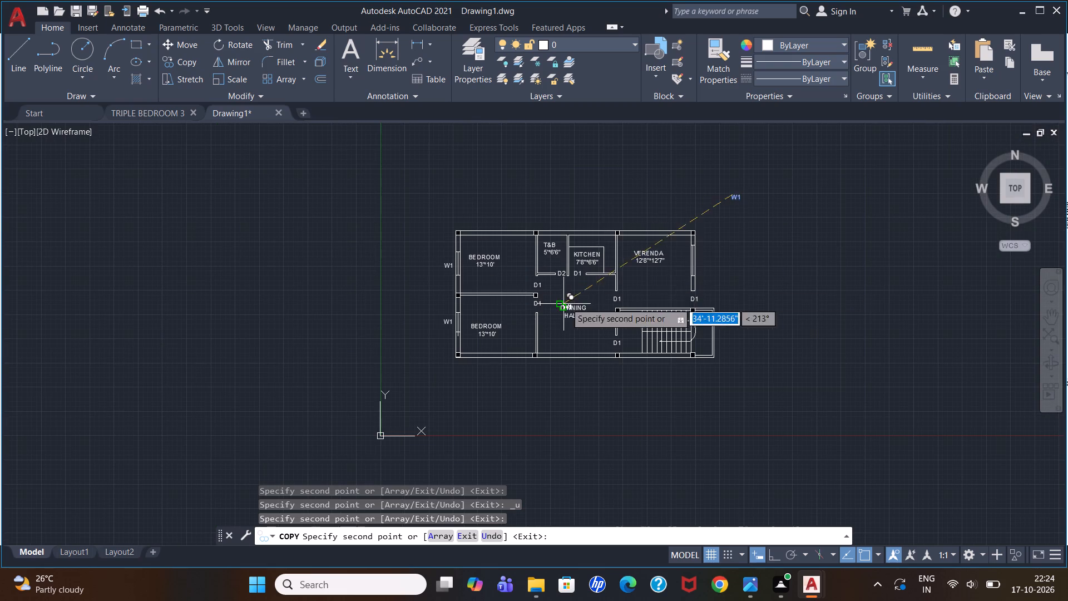
{"action": "scroll", "coordinate": [736, 261], "scroll_direction": "up", "scroll_amount": 3}
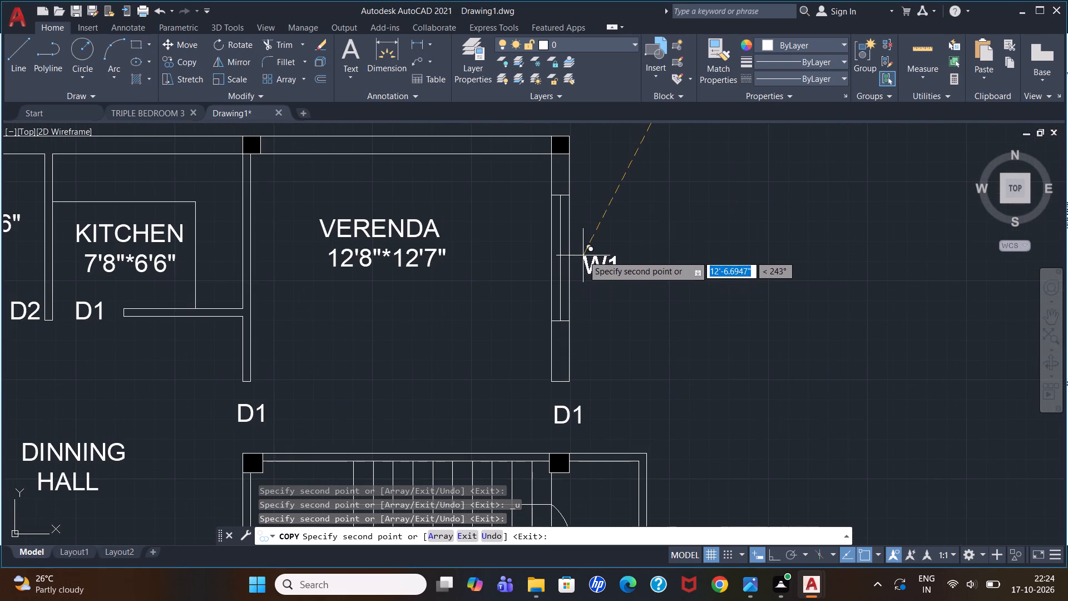
{"action": "left_click", "coordinate": [583, 255]}
{"action": "key", "text": "Escape"}
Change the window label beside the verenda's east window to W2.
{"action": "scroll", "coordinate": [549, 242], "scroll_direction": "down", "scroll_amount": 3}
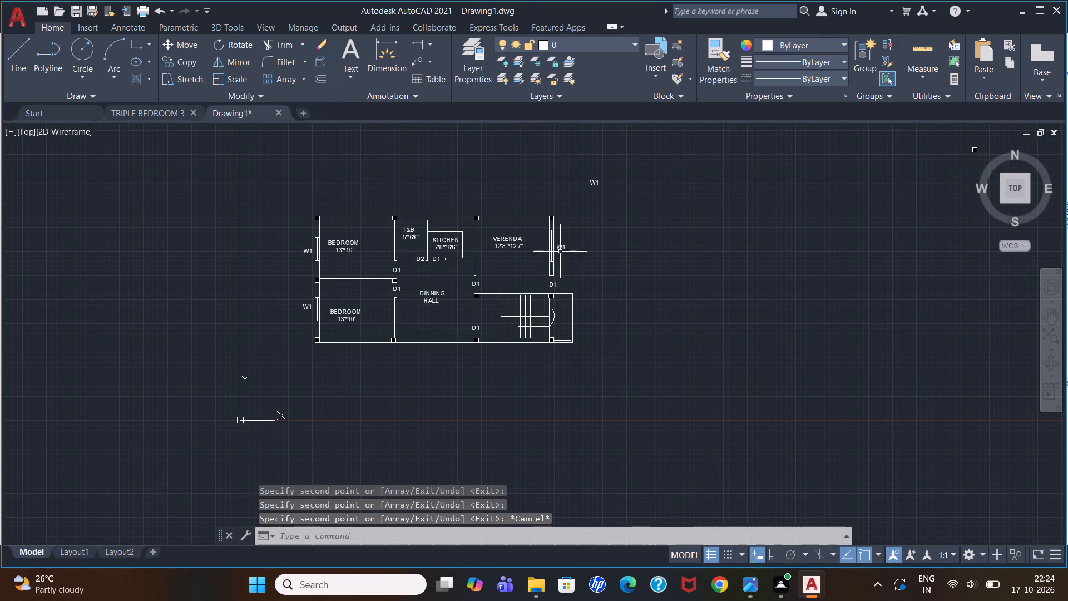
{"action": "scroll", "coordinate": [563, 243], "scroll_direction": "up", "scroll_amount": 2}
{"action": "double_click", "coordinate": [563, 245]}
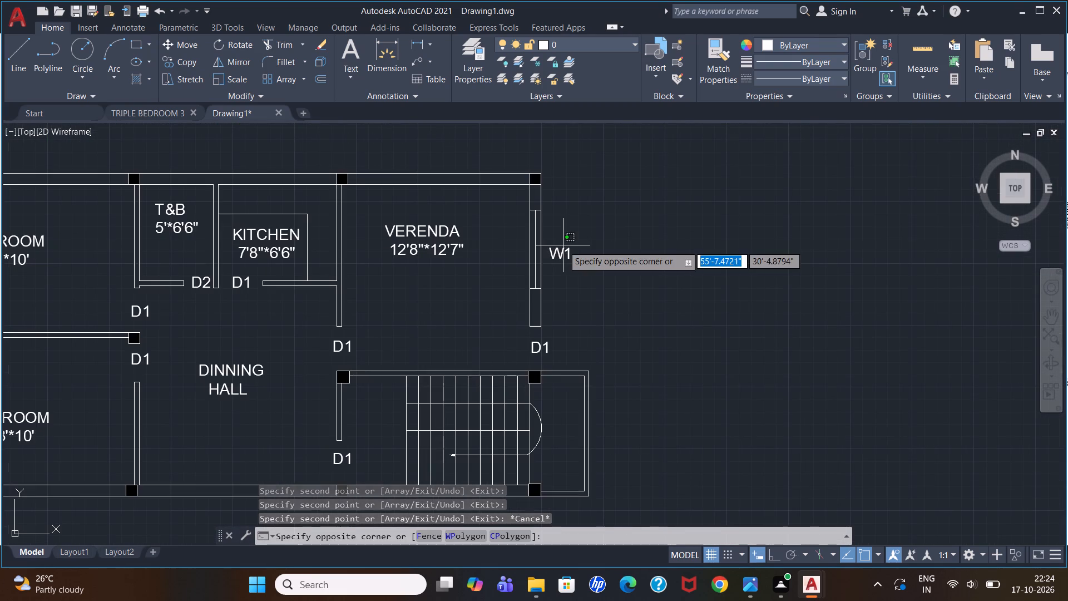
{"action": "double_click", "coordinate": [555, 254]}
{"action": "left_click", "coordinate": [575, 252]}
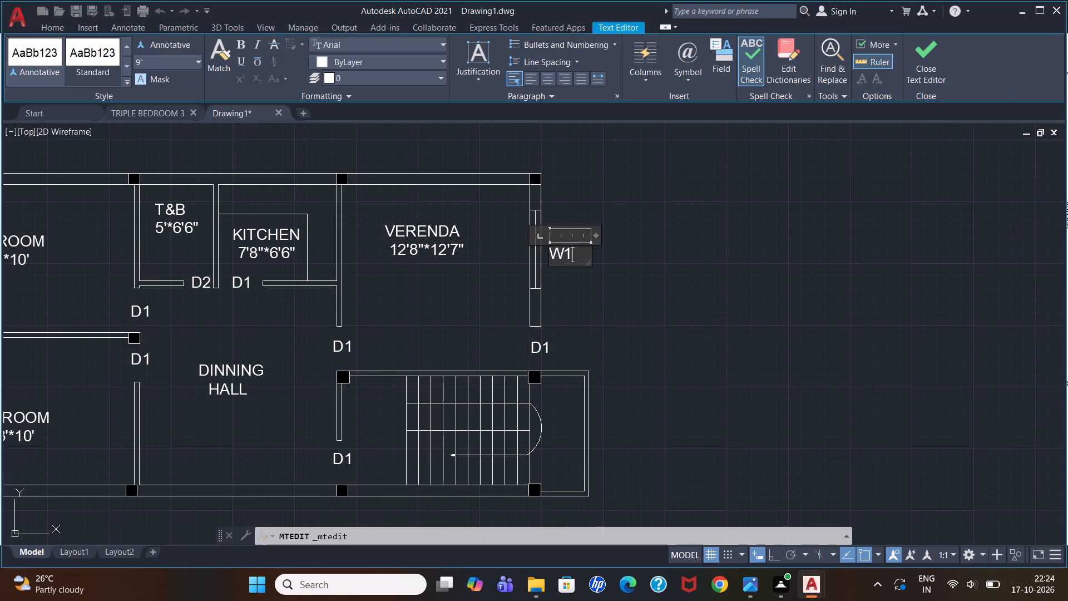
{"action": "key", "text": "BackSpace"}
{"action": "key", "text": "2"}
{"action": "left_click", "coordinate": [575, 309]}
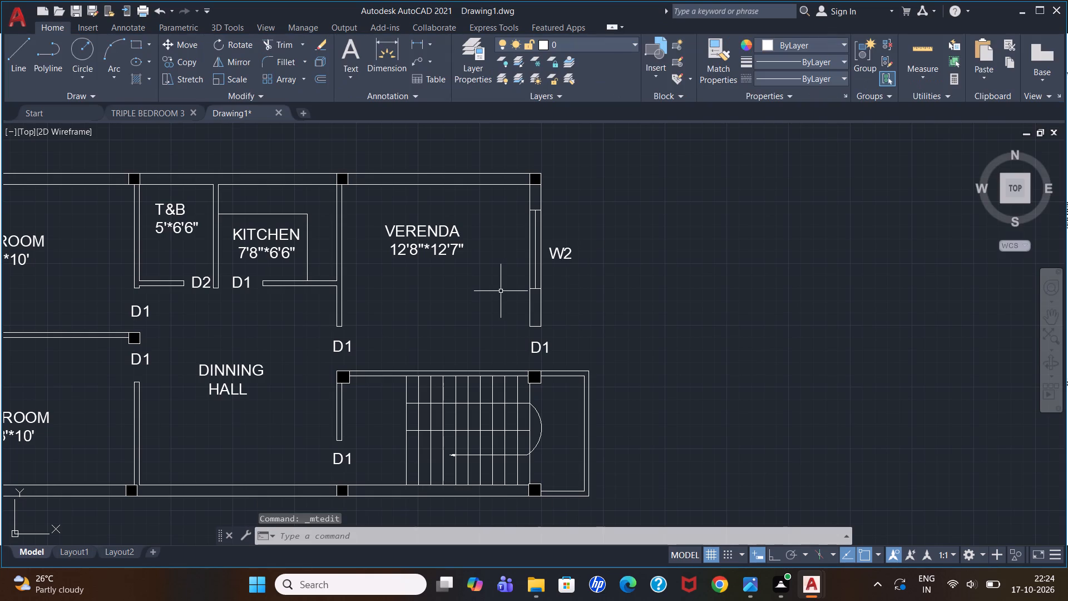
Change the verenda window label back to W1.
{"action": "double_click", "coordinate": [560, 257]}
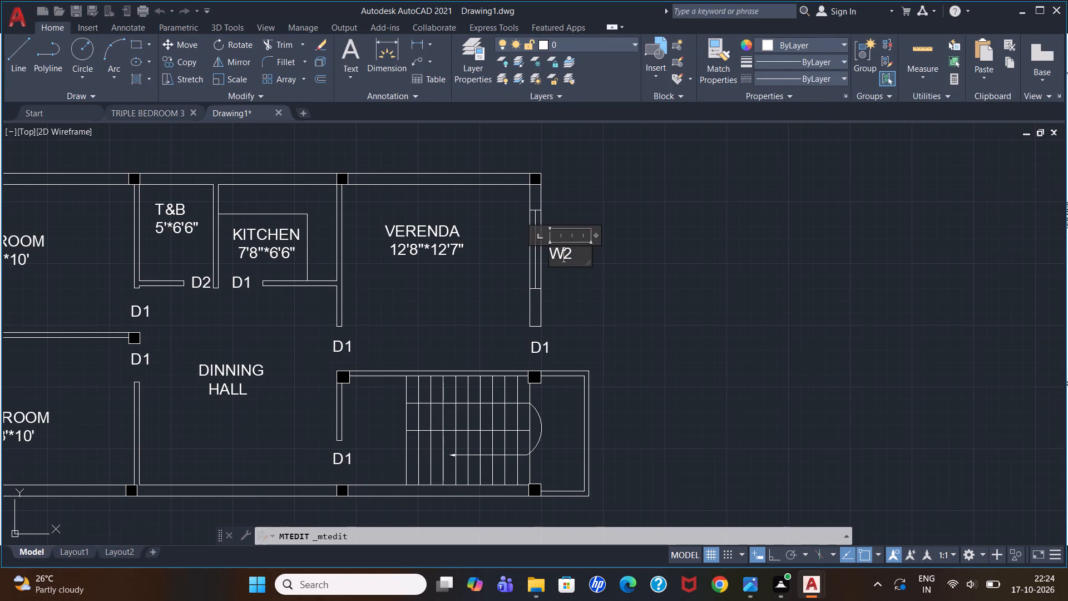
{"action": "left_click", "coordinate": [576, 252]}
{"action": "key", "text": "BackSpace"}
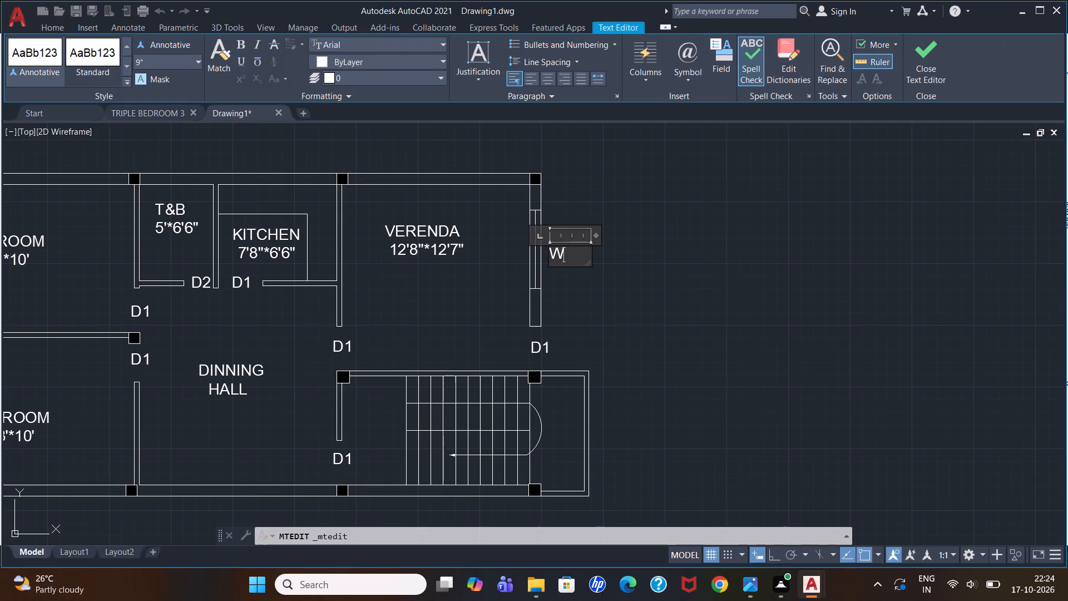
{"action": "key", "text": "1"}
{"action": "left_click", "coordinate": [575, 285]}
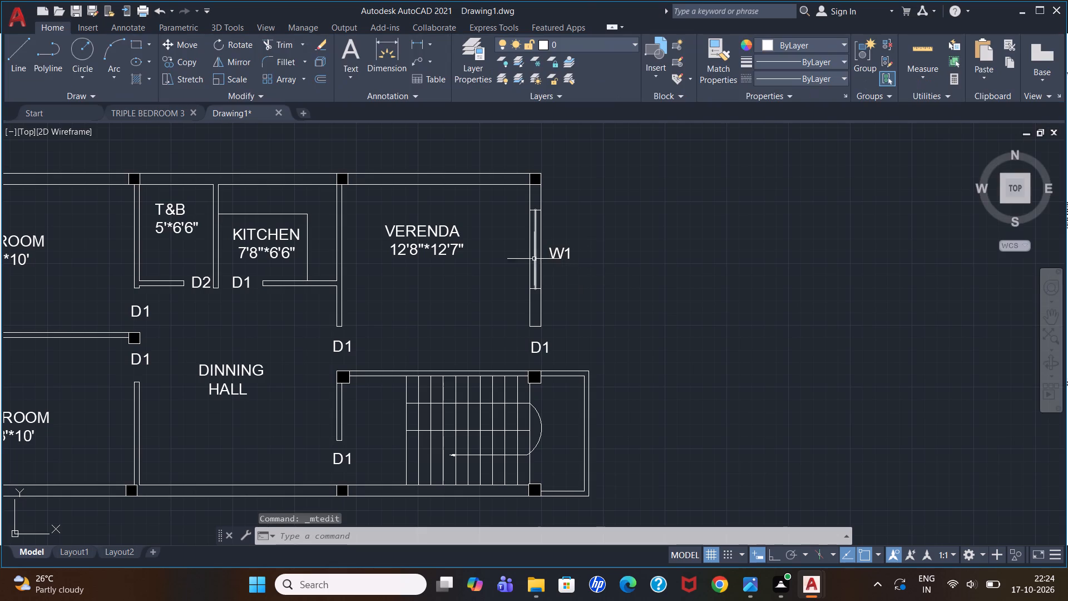
Change the label beside the south bedroom's west window to W2.
{"action": "scroll", "coordinate": [526, 252], "scroll_direction": "down", "scroll_amount": 3}
{"action": "scroll", "coordinate": [378, 319], "scroll_direction": "up", "scroll_amount": 3}
{"action": "double_click", "coordinate": [371, 210]}
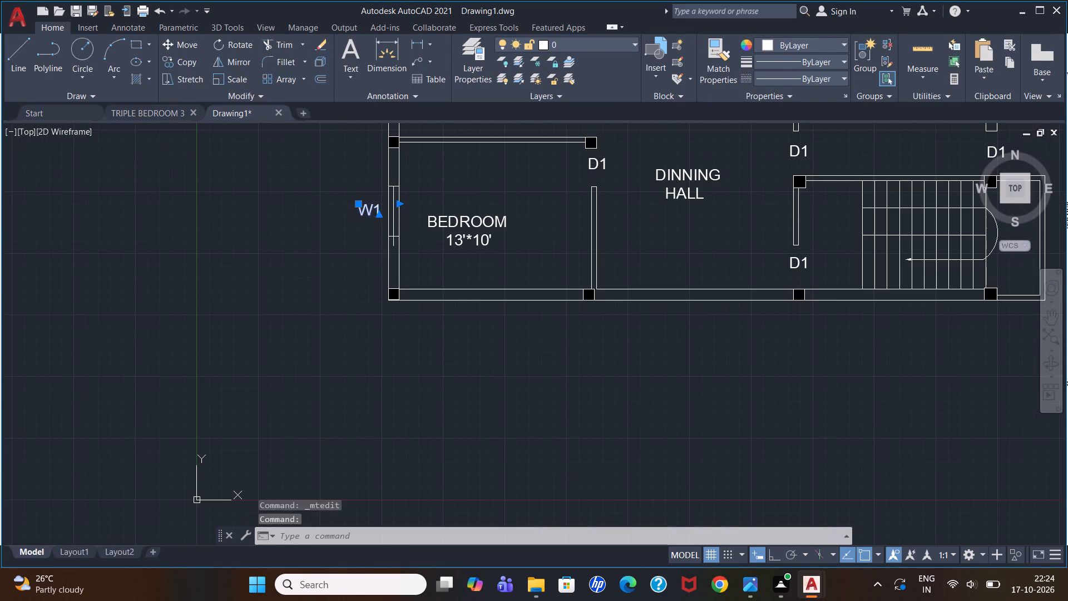
{"action": "left_click", "coordinate": [378, 212]}
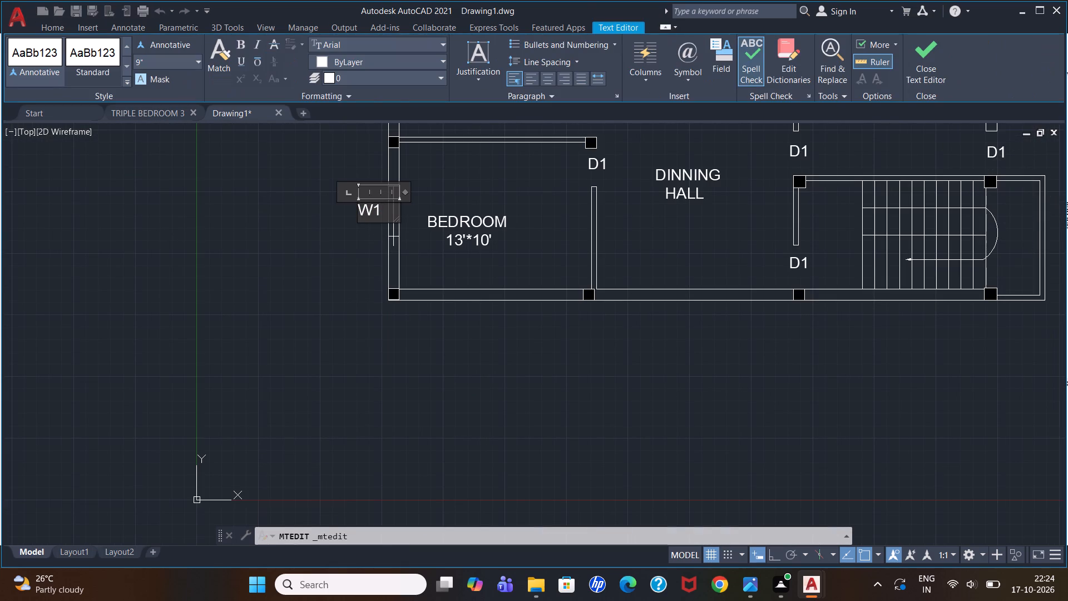
{"action": "key", "text": "backslash"}
{"action": "key", "text": "BackSpace"}
{"action": "key", "text": "BackSpace"}
{"action": "key", "text": "2"}
{"action": "left_click", "coordinate": [355, 265]}
Trim the centre line that overshoots the southern edge of the south bedroom's west window.
{"action": "scroll", "coordinate": [397, 230], "scroll_direction": "up", "scroll_amount": 3}
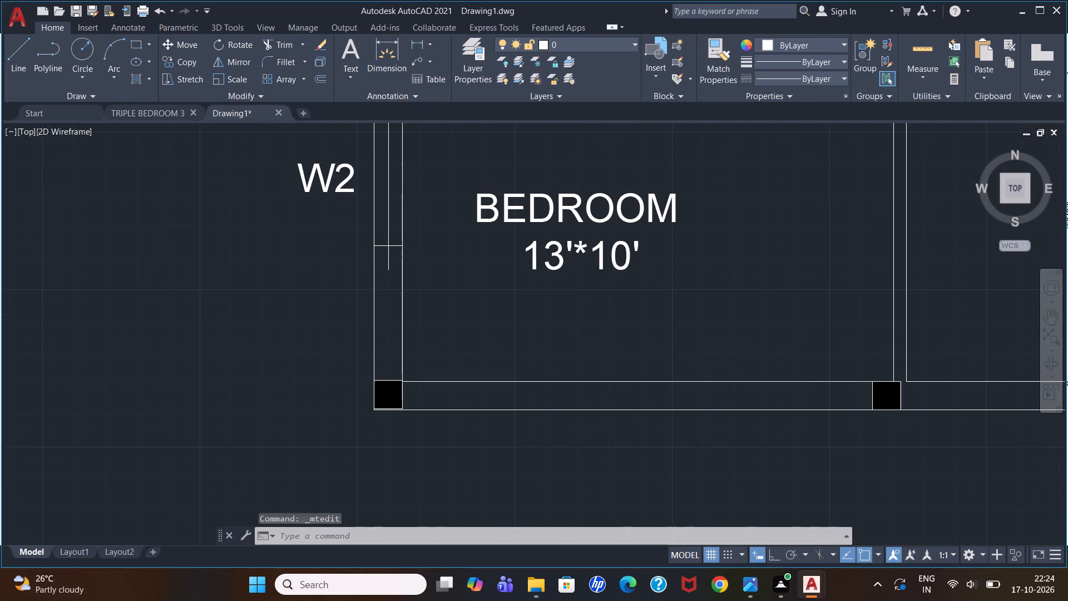
{"action": "type", "text": "TR"}
{"action": "key", "text": "Return"}
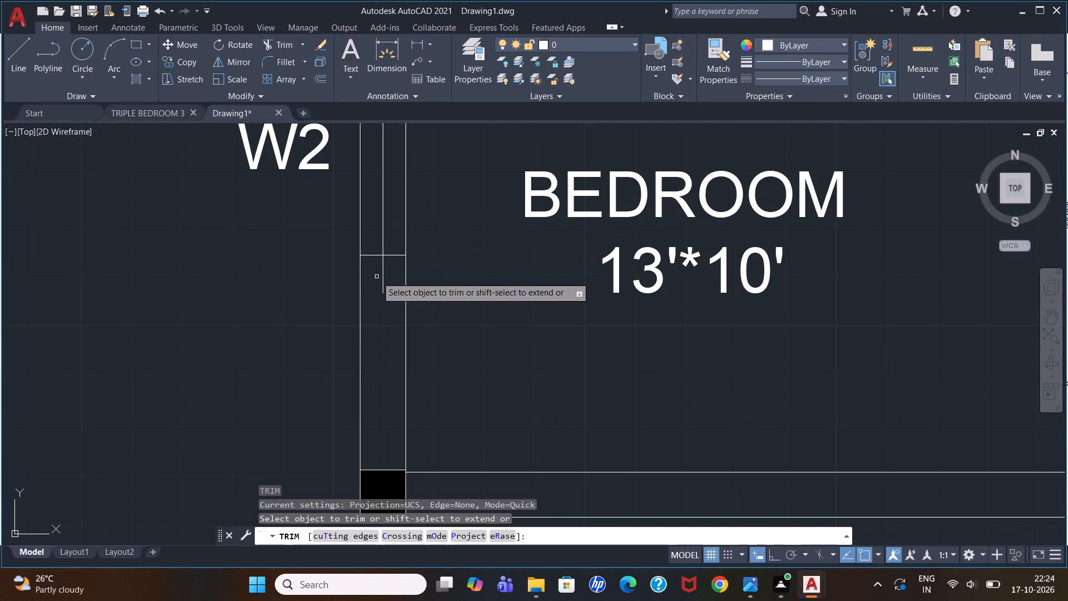
{"action": "left_click", "coordinate": [383, 279]}
{"action": "scroll", "coordinate": [162, 244], "scroll_direction": "down", "scroll_amount": 3}
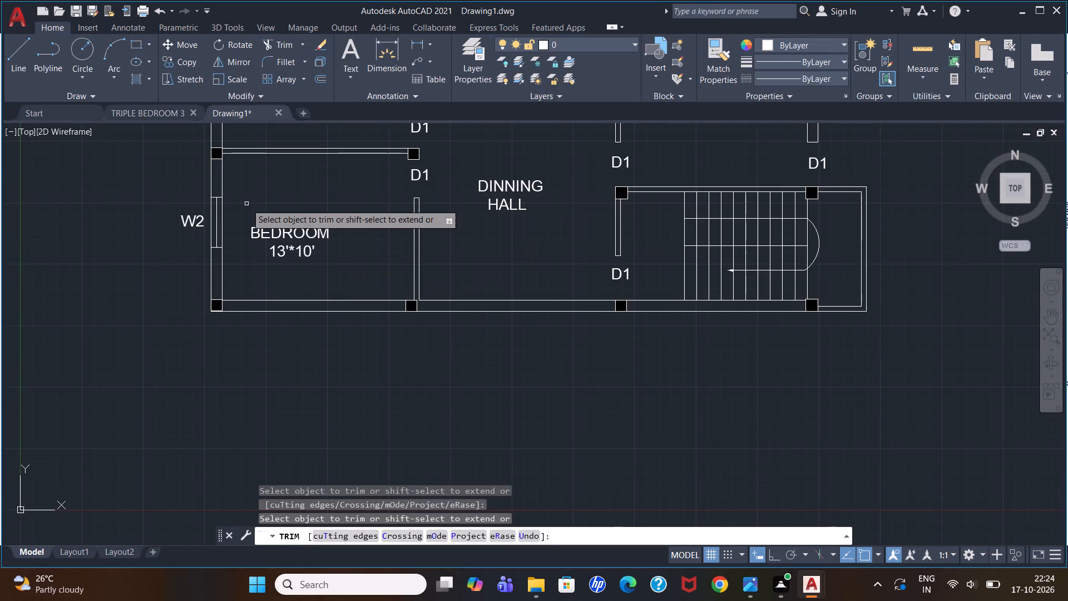
{"action": "key", "text": "Escape"}
Change the label beside the north bedroom's west window to W2.
{"action": "scroll", "coordinate": [246, 201], "scroll_direction": "down", "scroll_amount": 3}
{"action": "scroll", "coordinate": [245, 195], "scroll_direction": "up", "scroll_amount": 3}
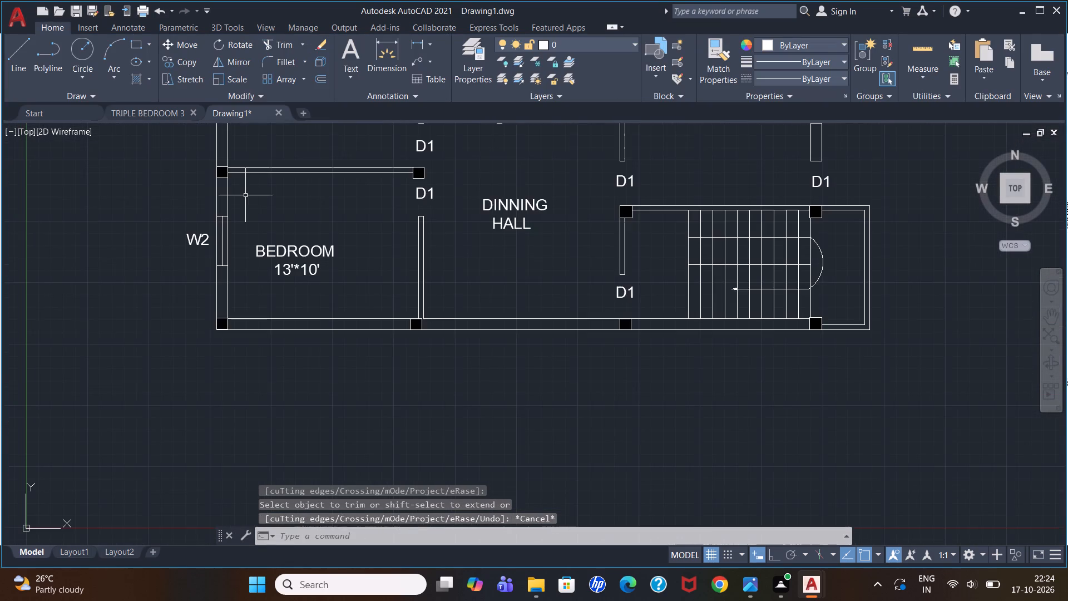
{"action": "scroll", "coordinate": [245, 195], "scroll_direction": "down", "scroll_amount": 3}
{"action": "scroll", "coordinate": [248, 155], "scroll_direction": "up", "scroll_amount": 3}
{"action": "scroll", "coordinate": [205, 192], "scroll_direction": "up", "scroll_amount": 2}
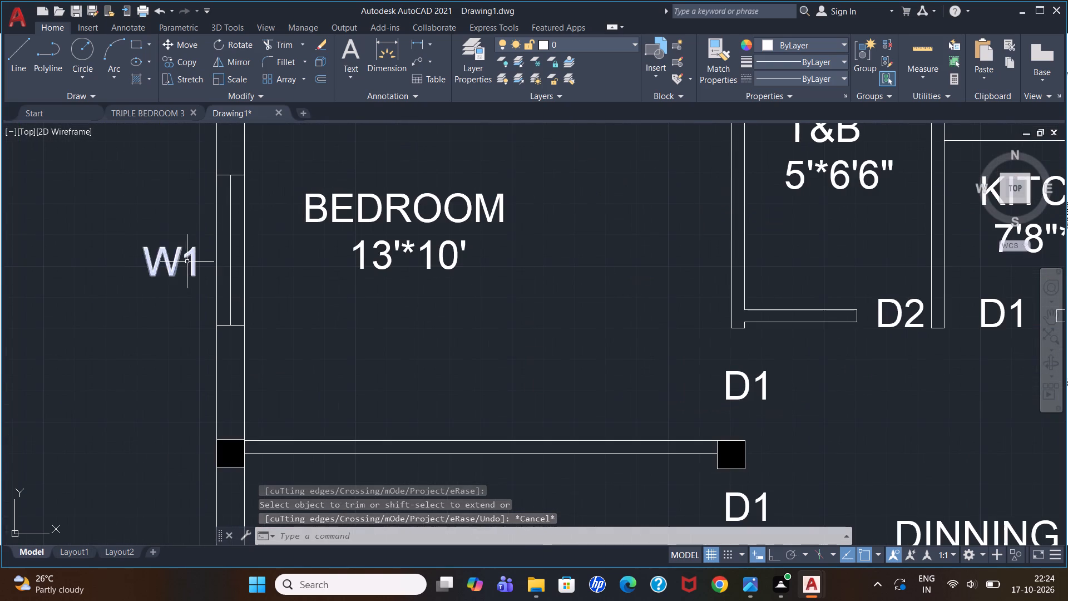
{"action": "double_click", "coordinate": [187, 262]}
{"action": "double_click", "coordinate": [162, 258]}
{"action": "left_click", "coordinate": [196, 260]}
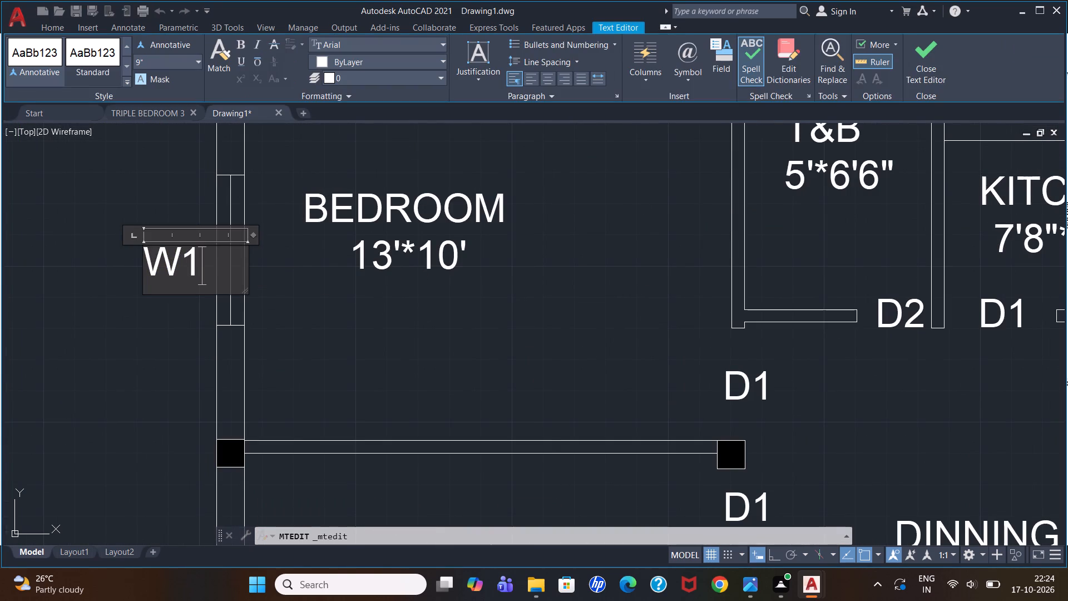
{"action": "key", "text": "BackSpace"}
{"action": "key", "text": "BackSpace"}
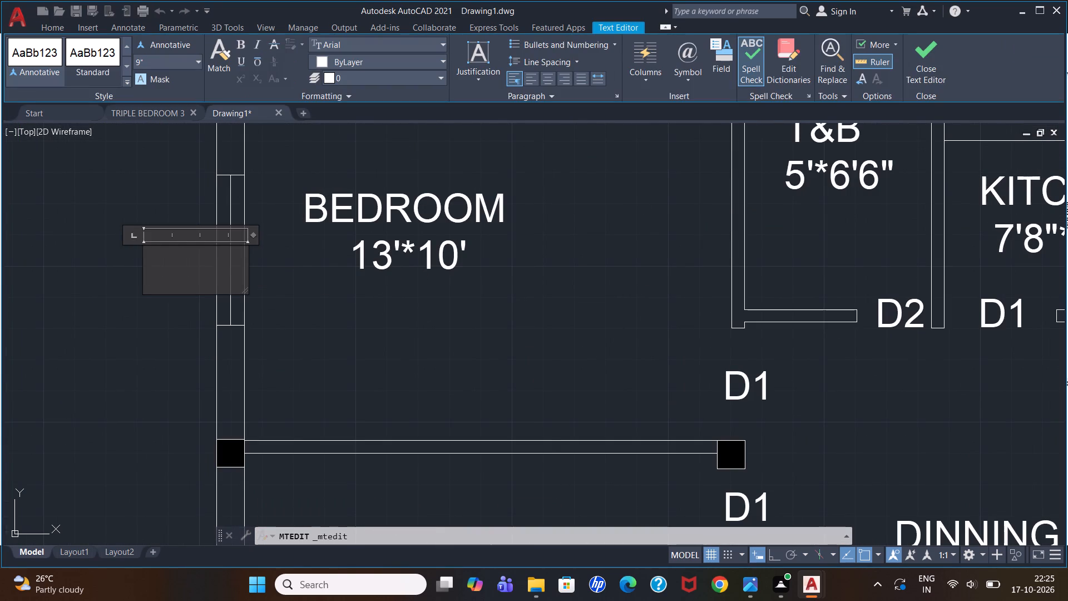
{"action": "key", "text": "ctrl+z"}
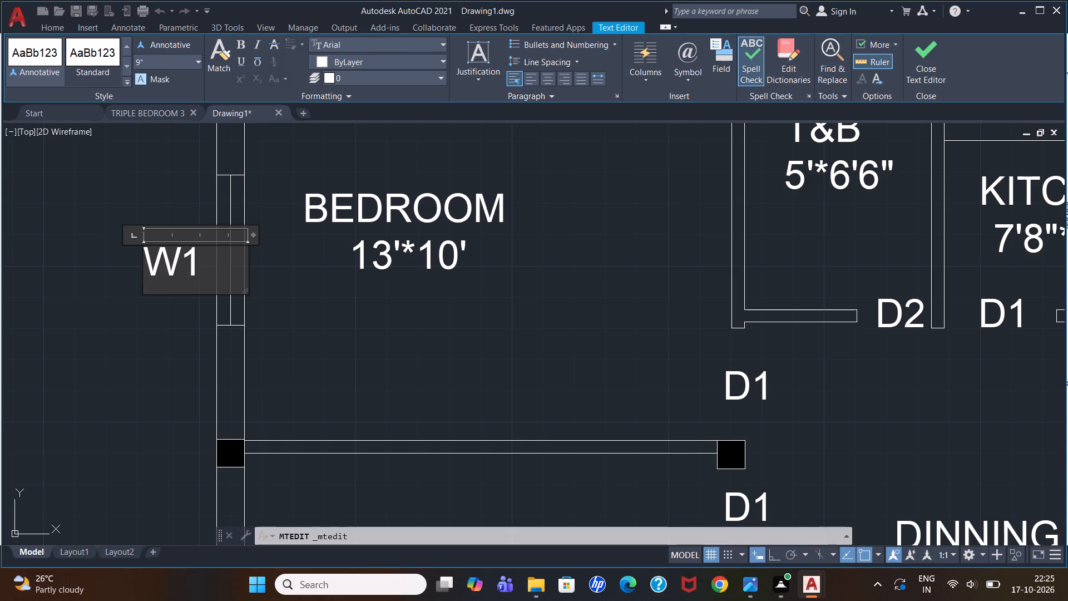
{"action": "key", "text": "BackSpace"}
{"action": "key", "text": "2"}
{"action": "left_click", "coordinate": [190, 326]}
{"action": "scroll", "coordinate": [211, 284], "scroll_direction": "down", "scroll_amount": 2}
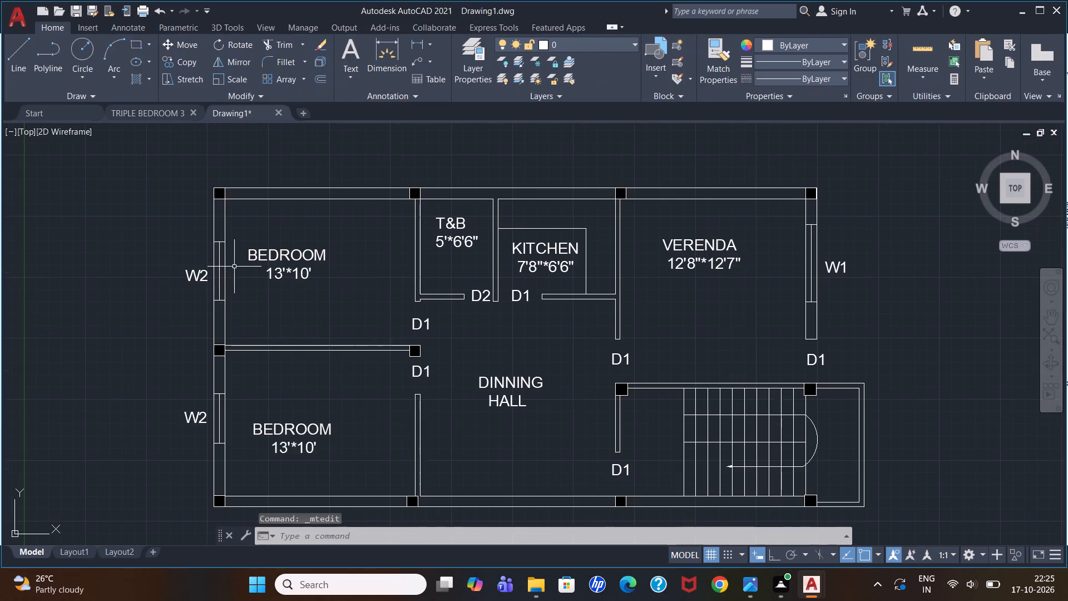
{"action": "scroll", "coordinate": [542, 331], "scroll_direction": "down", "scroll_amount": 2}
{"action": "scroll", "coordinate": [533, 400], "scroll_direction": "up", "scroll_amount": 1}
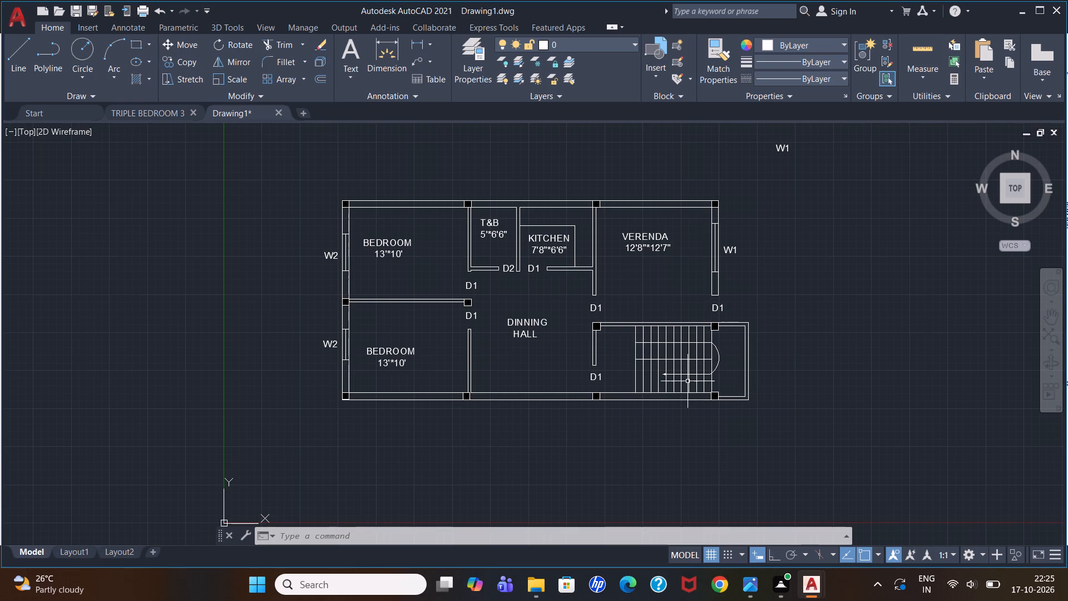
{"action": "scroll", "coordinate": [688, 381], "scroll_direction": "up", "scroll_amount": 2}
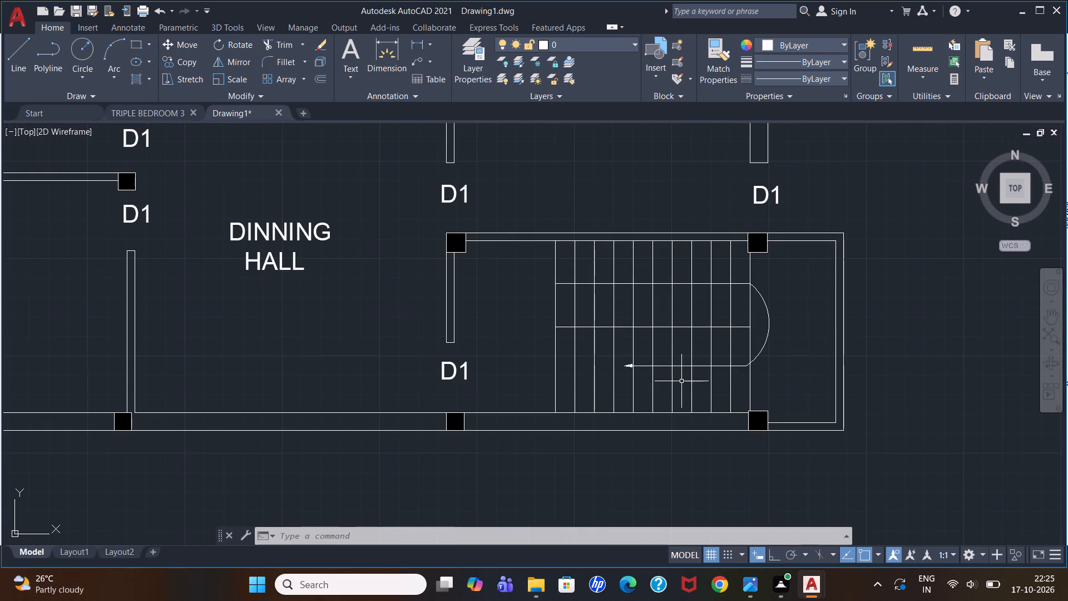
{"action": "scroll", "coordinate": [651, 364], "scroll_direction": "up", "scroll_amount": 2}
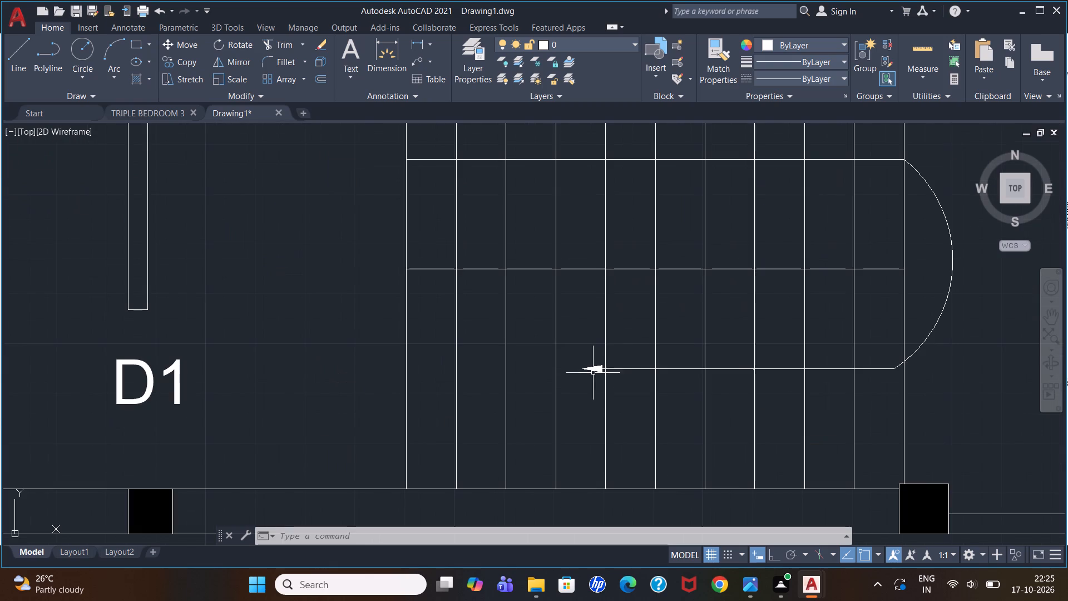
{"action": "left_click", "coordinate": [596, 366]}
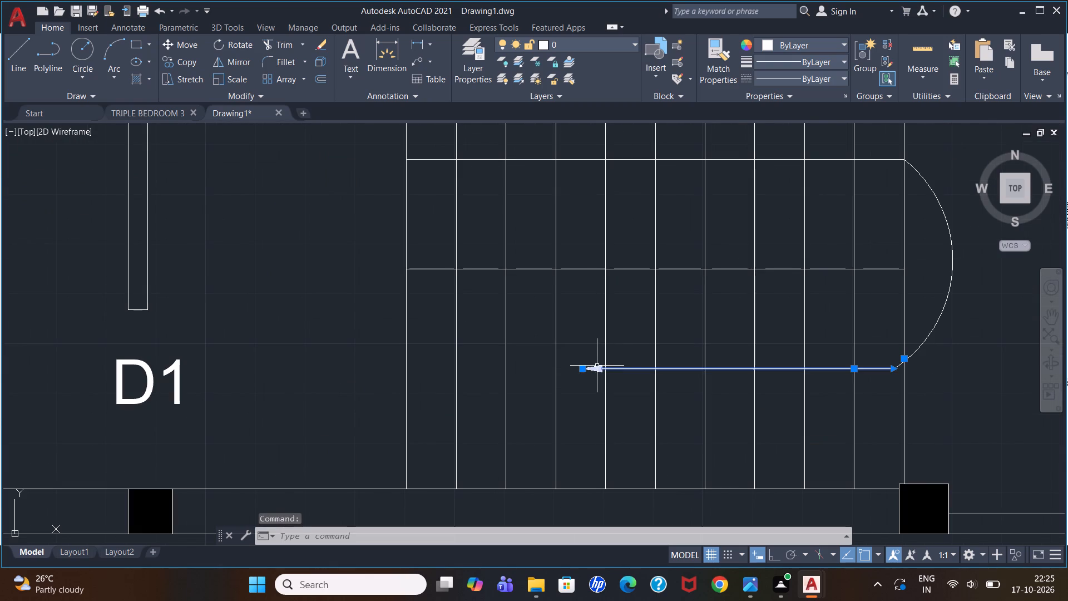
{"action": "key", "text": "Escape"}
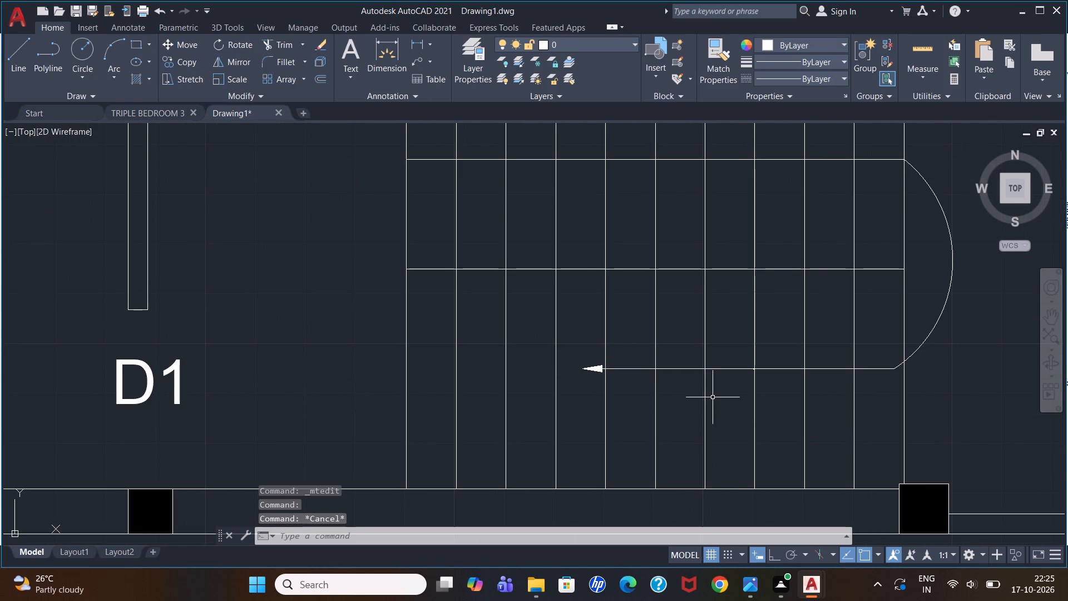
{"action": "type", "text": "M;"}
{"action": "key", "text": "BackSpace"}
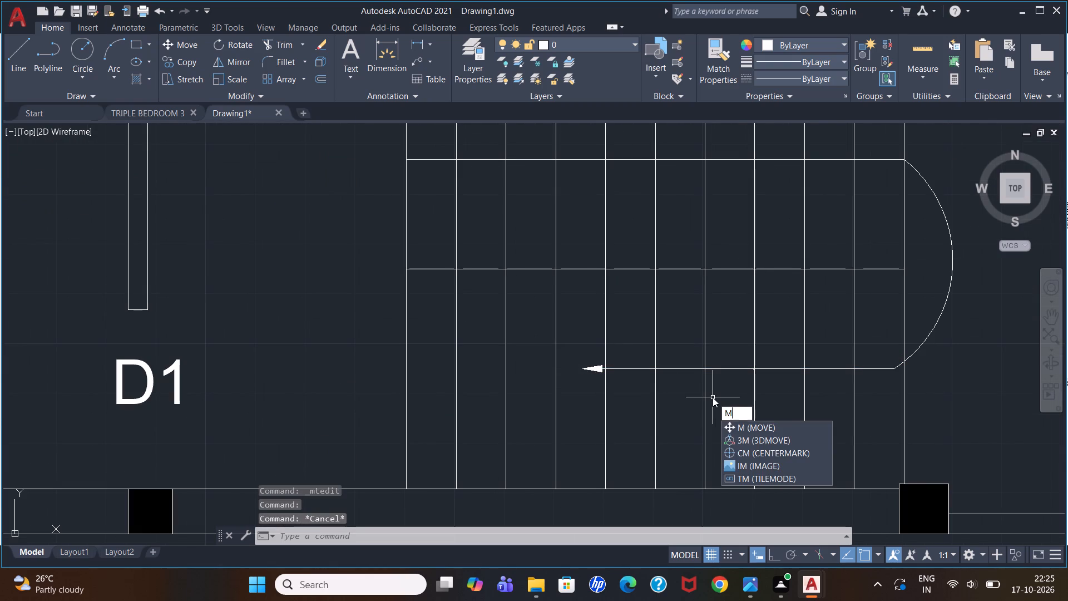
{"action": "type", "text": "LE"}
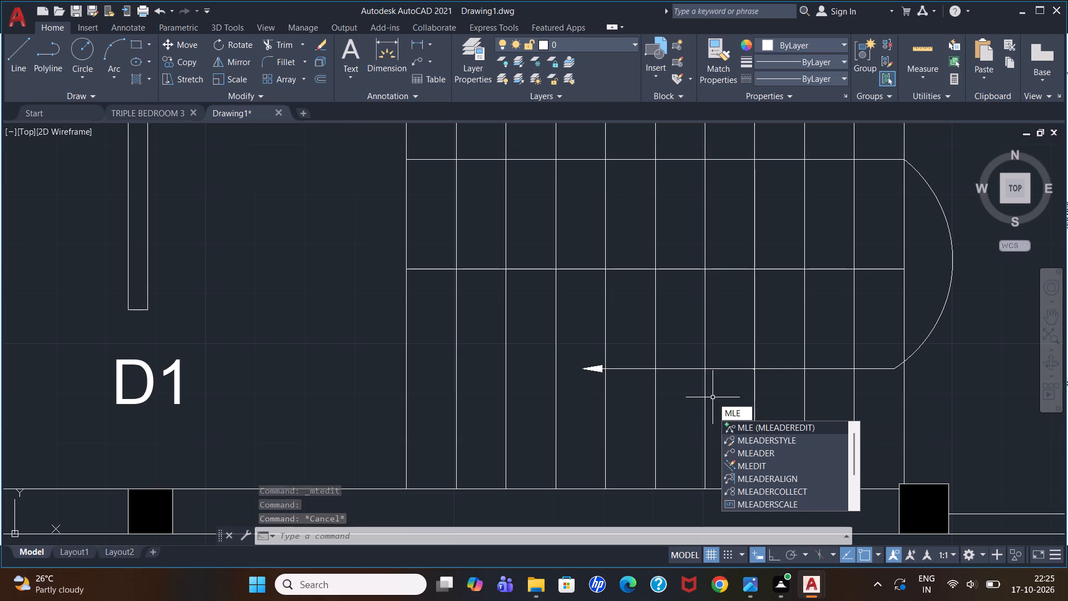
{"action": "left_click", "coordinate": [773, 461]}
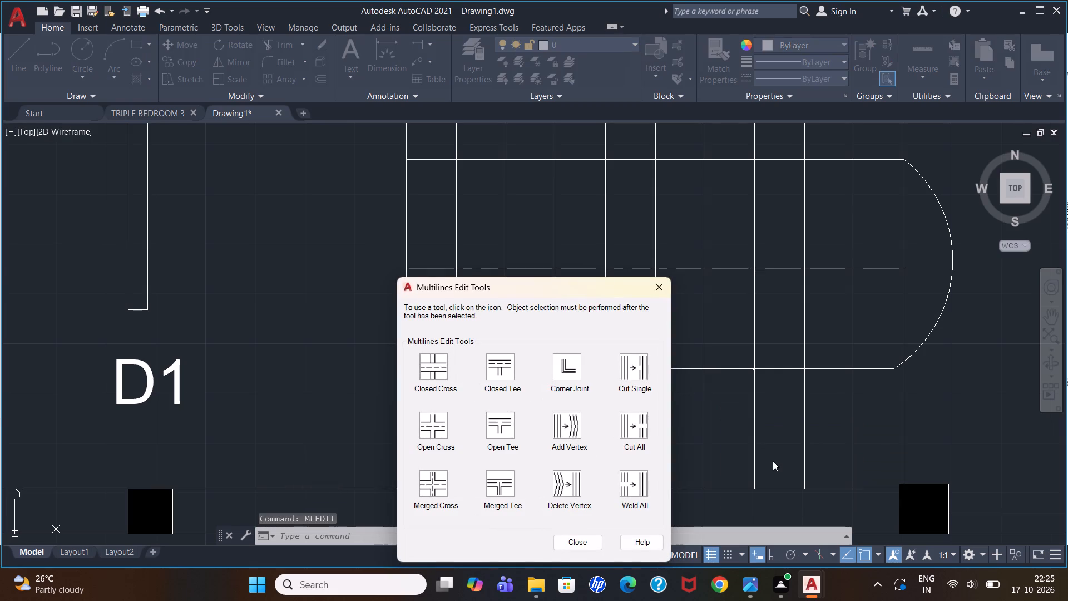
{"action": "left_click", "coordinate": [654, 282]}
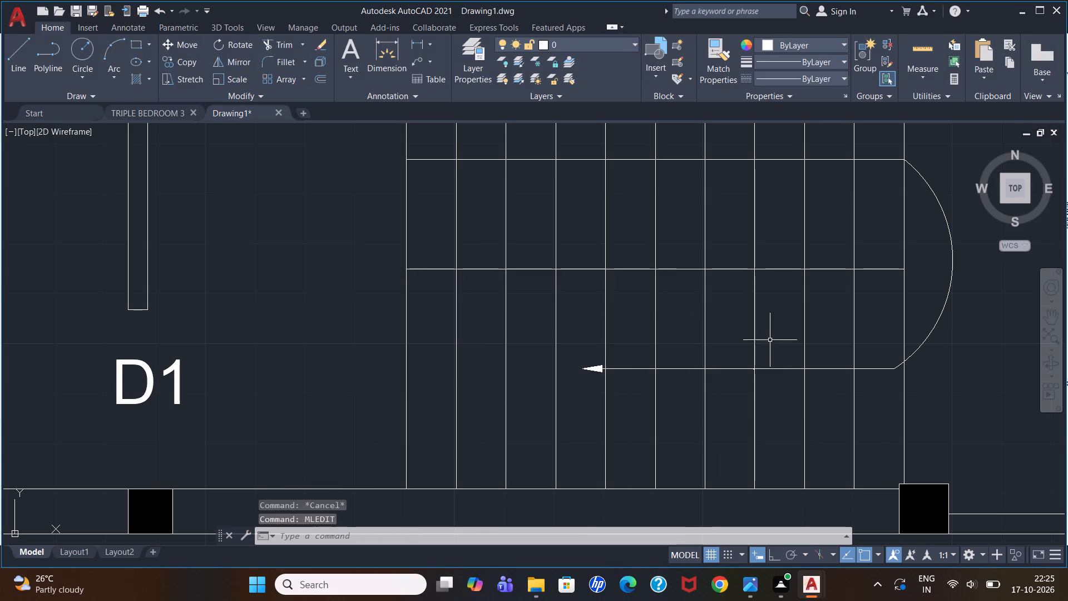
Modify the Standard multileader style with ByLayer colour, a closed filled arrowhead and an arrowhead size of 10".
{"action": "type", "text": "MLE"}
{"action": "left_click", "coordinate": [818, 421]}
{"action": "left_click", "coordinate": [660, 274]}
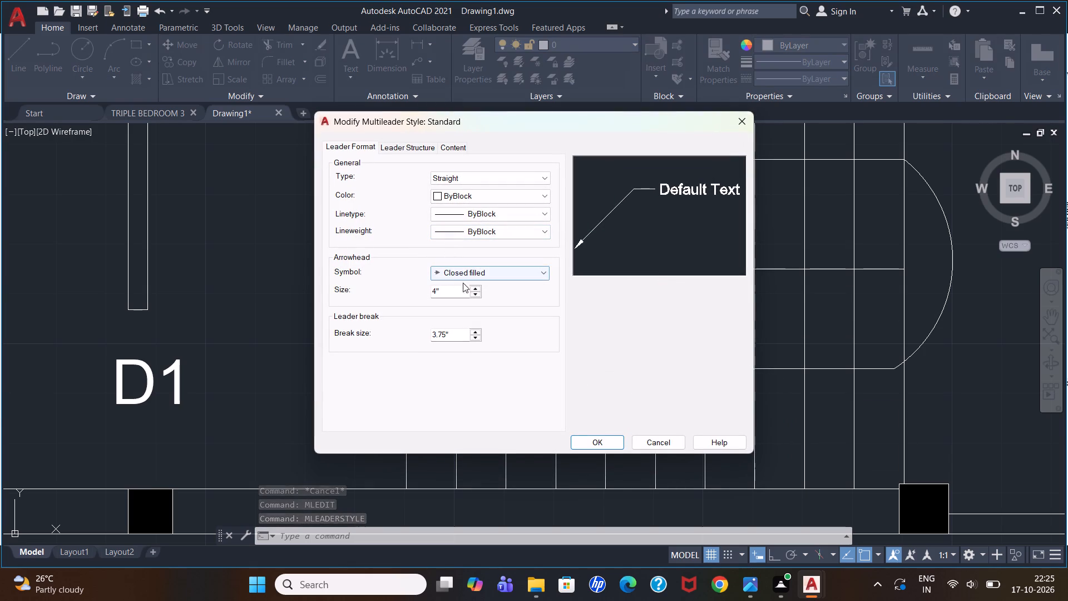
{"action": "left_click_drag", "start_coordinate": [458, 294], "coordinate": [406, 296]}
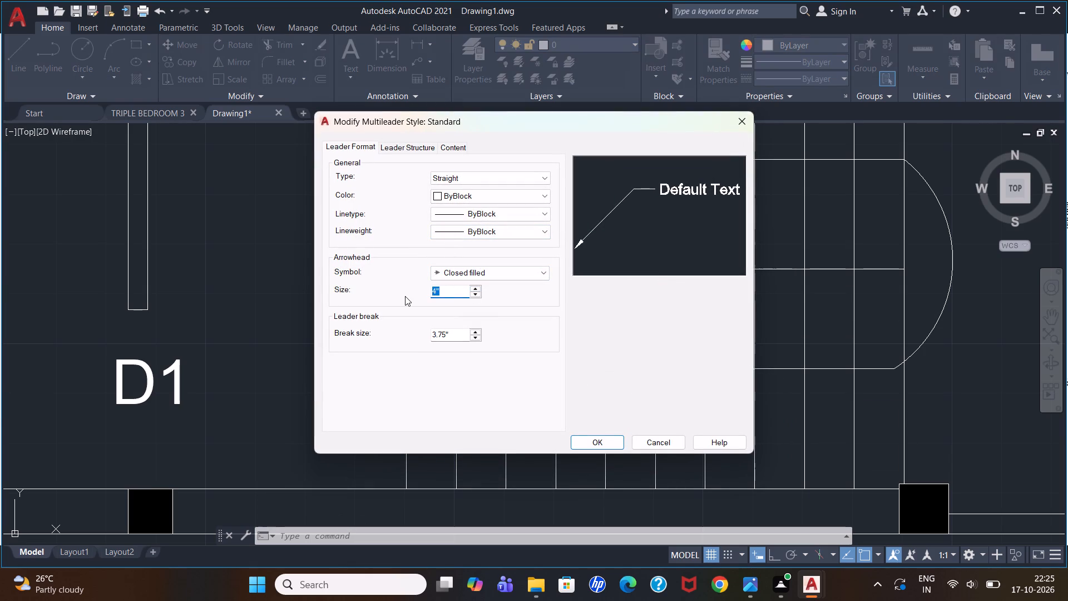
{"action": "type", "text": "10\""}
{"action": "key", "text": "Return"}
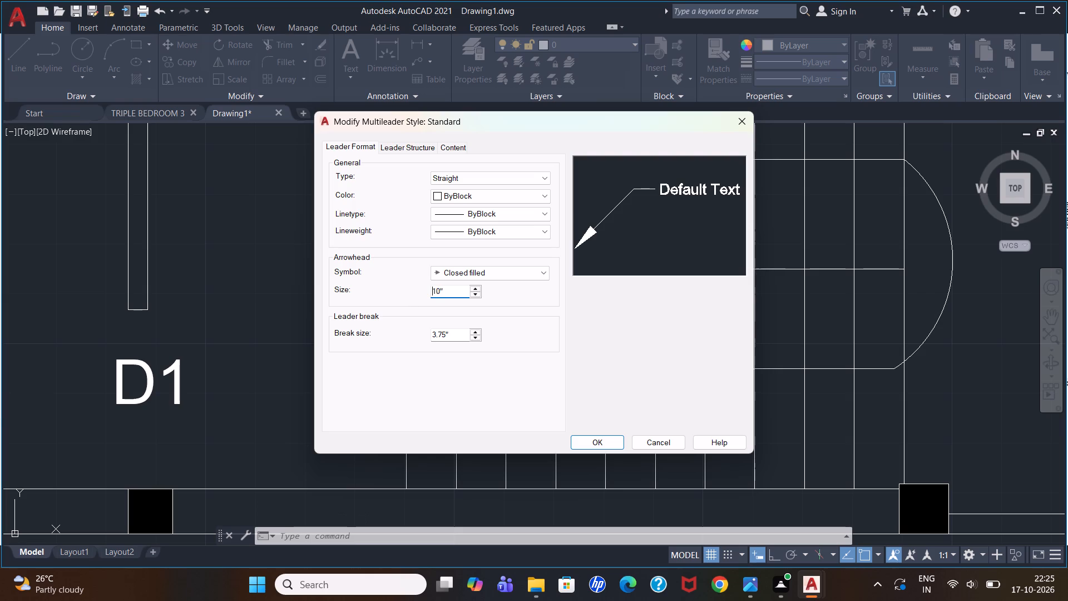
{"action": "left_click", "coordinate": [443, 199]}
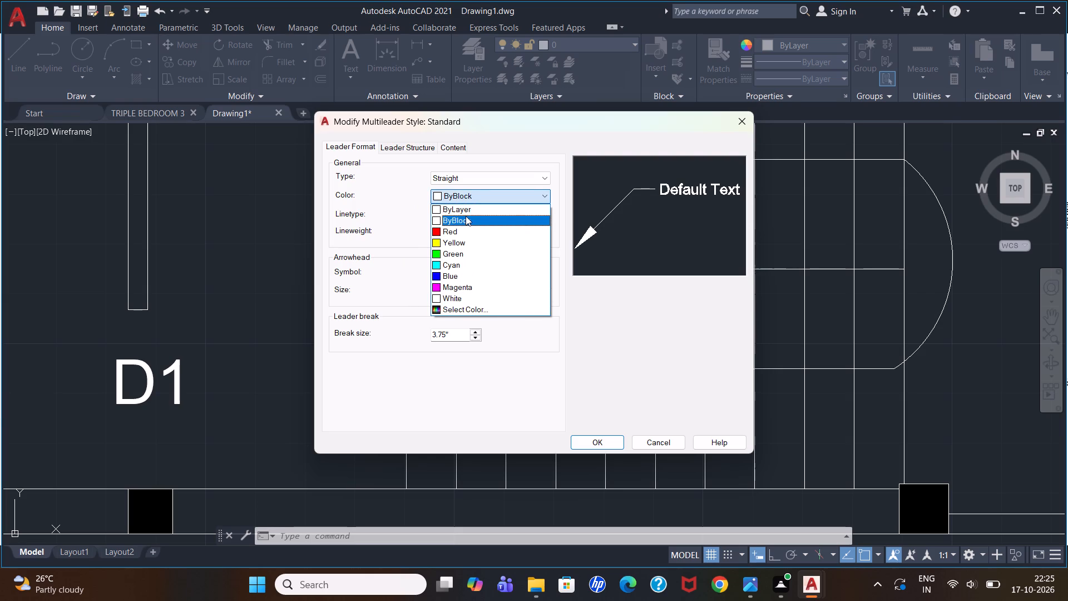
{"action": "left_click", "coordinate": [466, 210]}
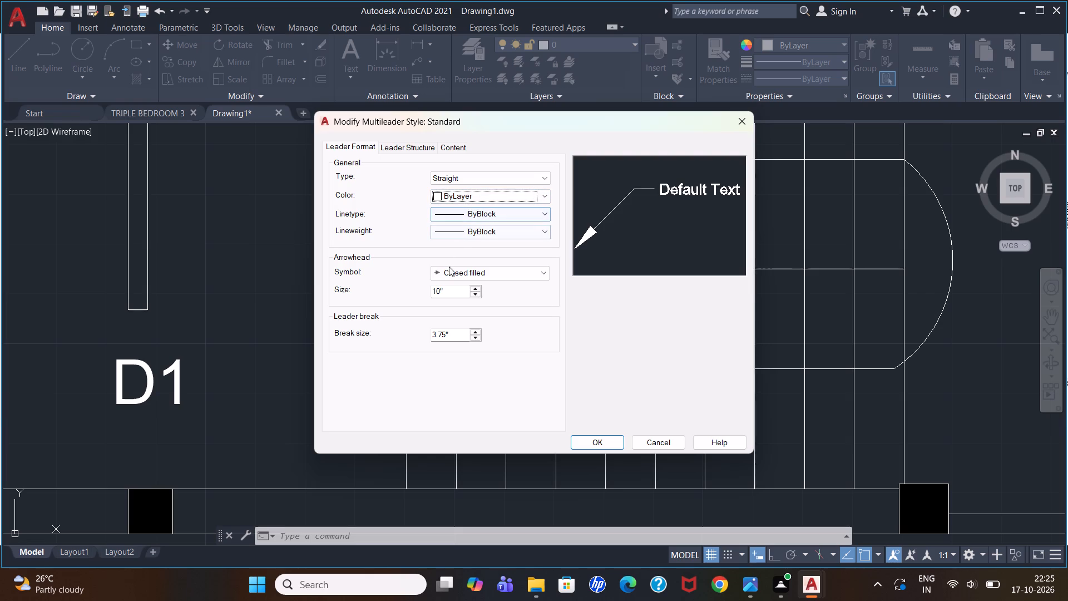
{"action": "left_click", "coordinate": [488, 275]}
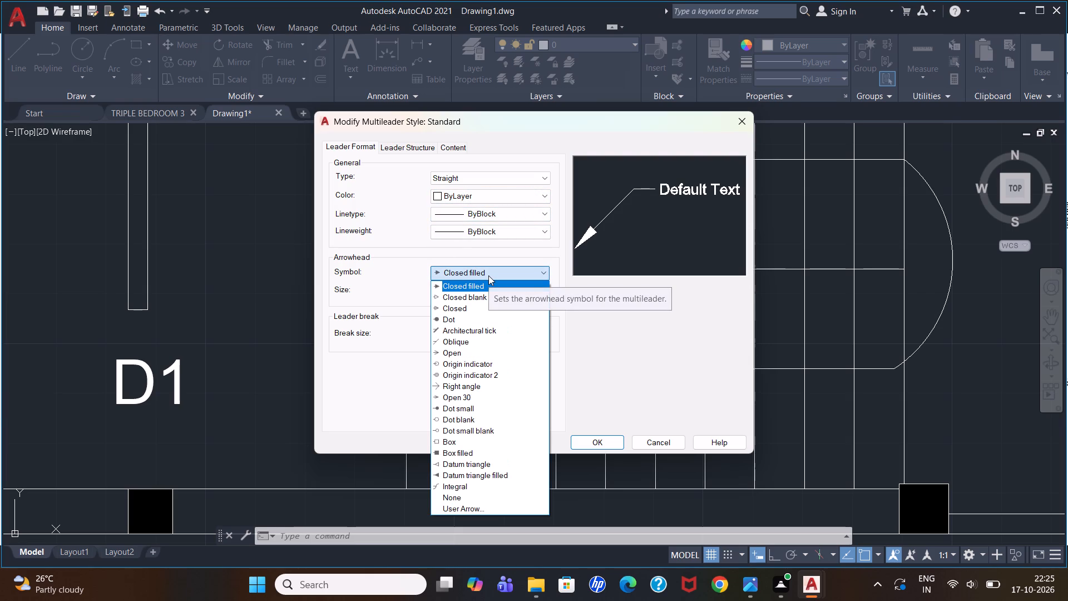
{"action": "left_click", "coordinate": [488, 275]}
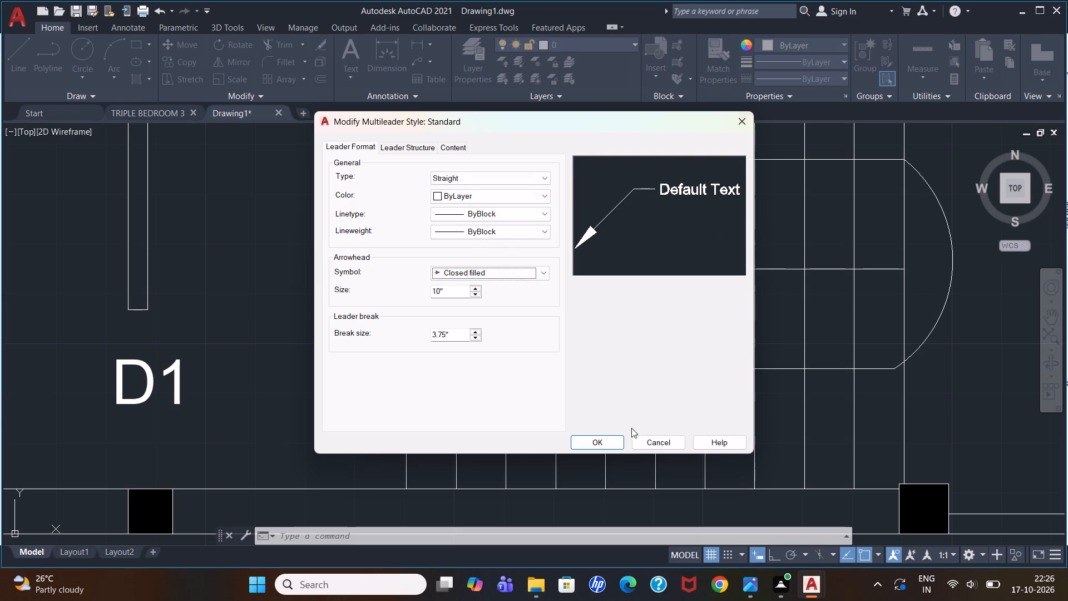
{"action": "left_click", "coordinate": [614, 444]}
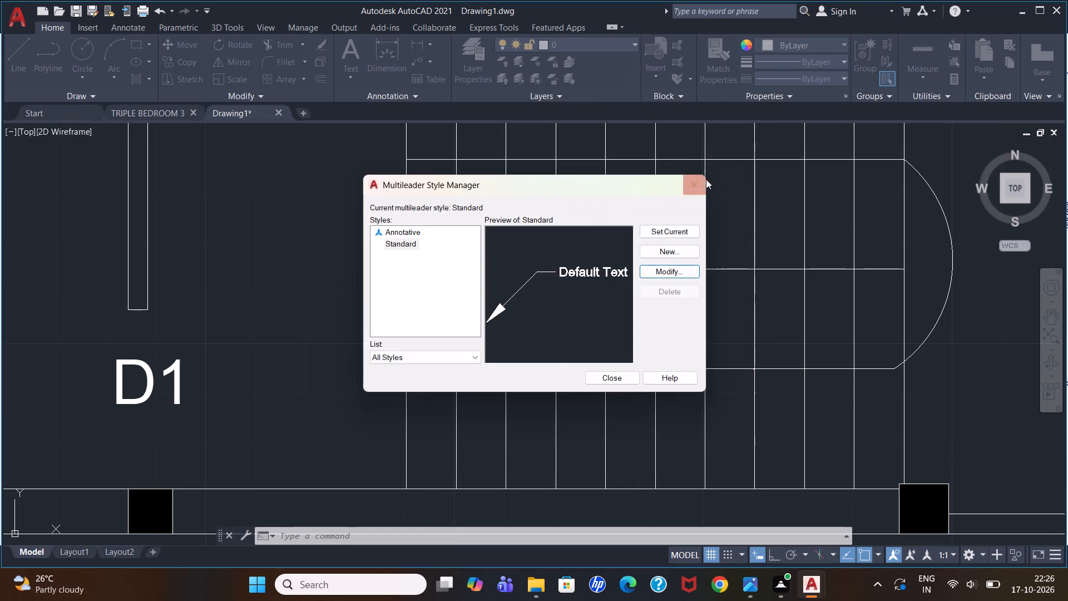
{"action": "left_click", "coordinate": [703, 190]}
Add the multiline text title "GROUND FLOOR PLAN" below the floor plan with a text height of 9".
{"action": "scroll", "coordinate": [622, 303], "scroll_direction": "down", "scroll_amount": 3}
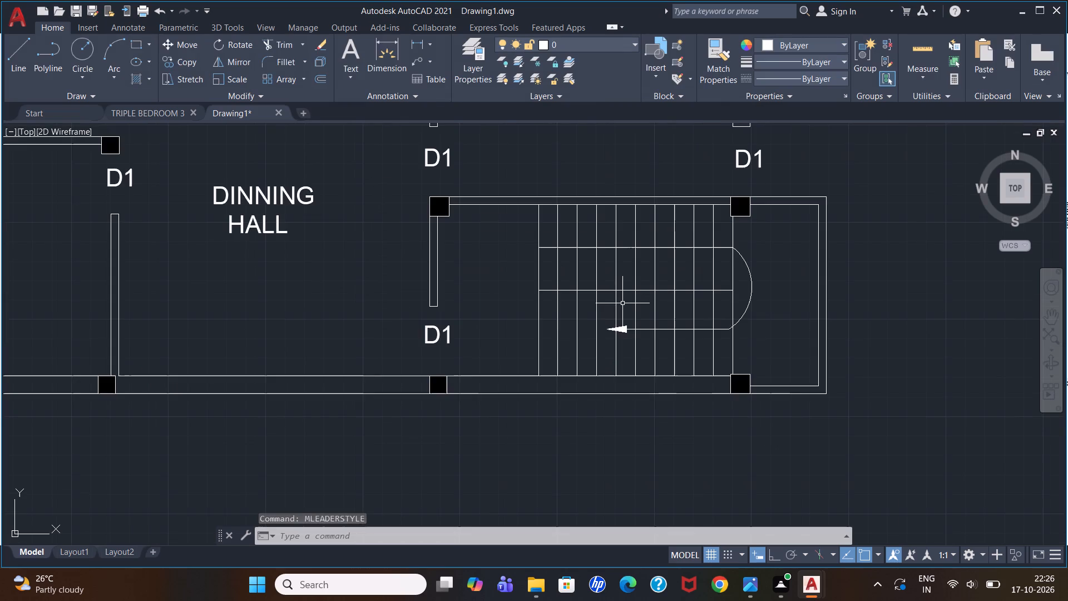
{"action": "scroll", "coordinate": [622, 303], "scroll_direction": "down", "scroll_amount": 1}
{"action": "scroll", "coordinate": [587, 218], "scroll_direction": "down", "scroll_amount": 1}
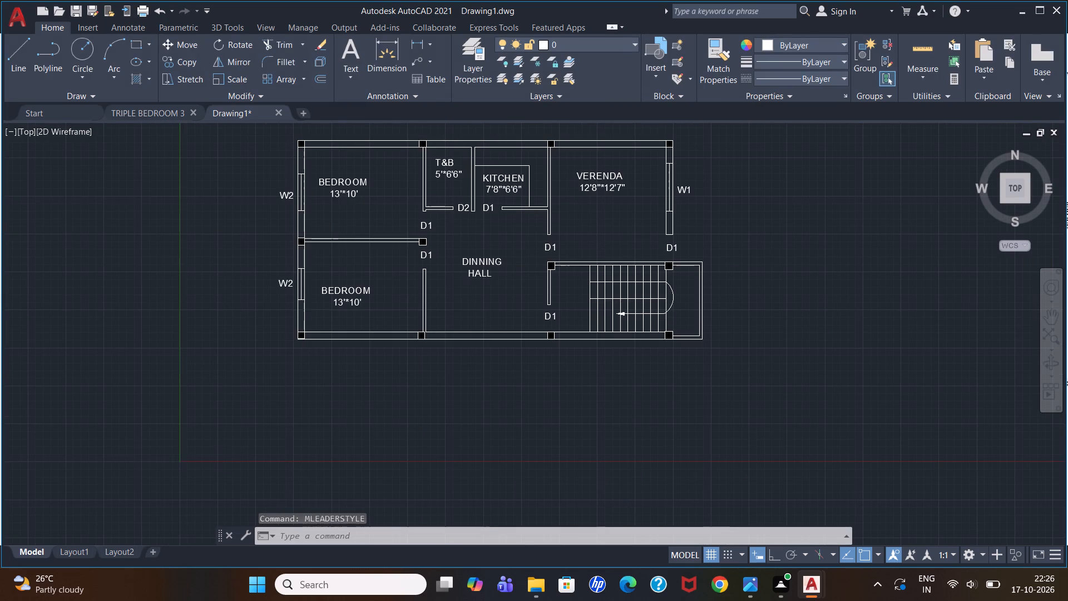
{"action": "scroll", "coordinate": [587, 218], "scroll_direction": "up", "scroll_amount": 2}
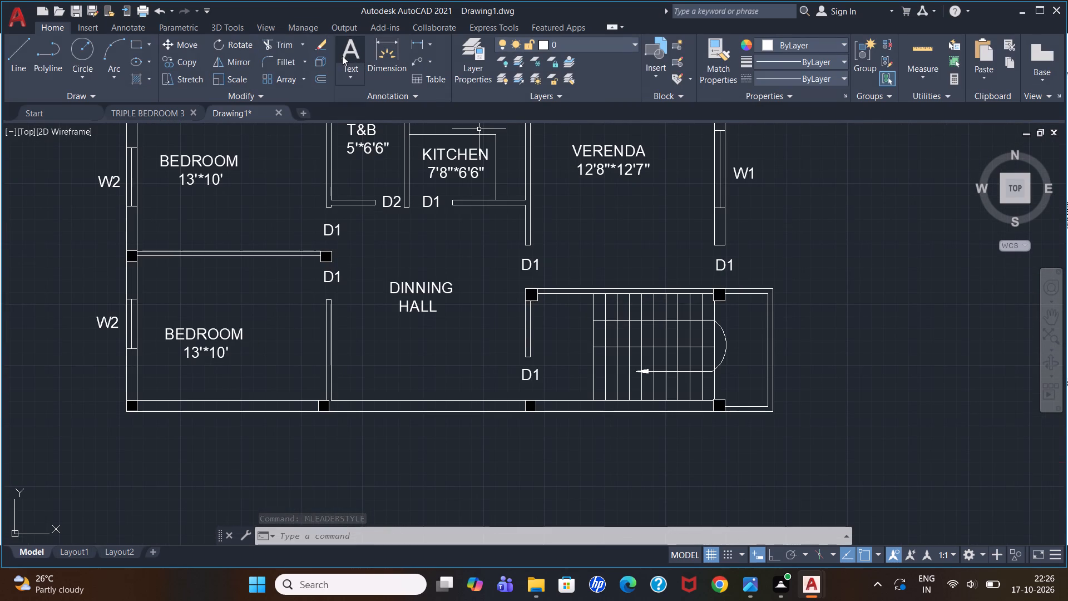
{"action": "left_click", "coordinate": [342, 56]}
{"action": "scroll", "coordinate": [398, 286], "scroll_direction": "down", "scroll_amount": 1}
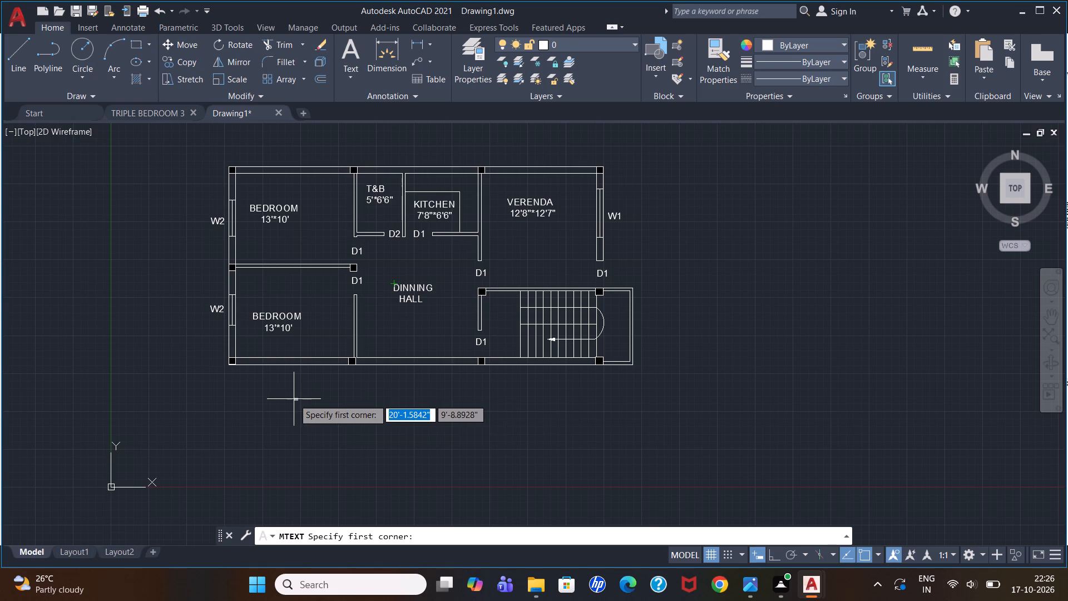
{"action": "left_click", "coordinate": [303, 387]}
{"action": "left_click", "coordinate": [503, 416]}
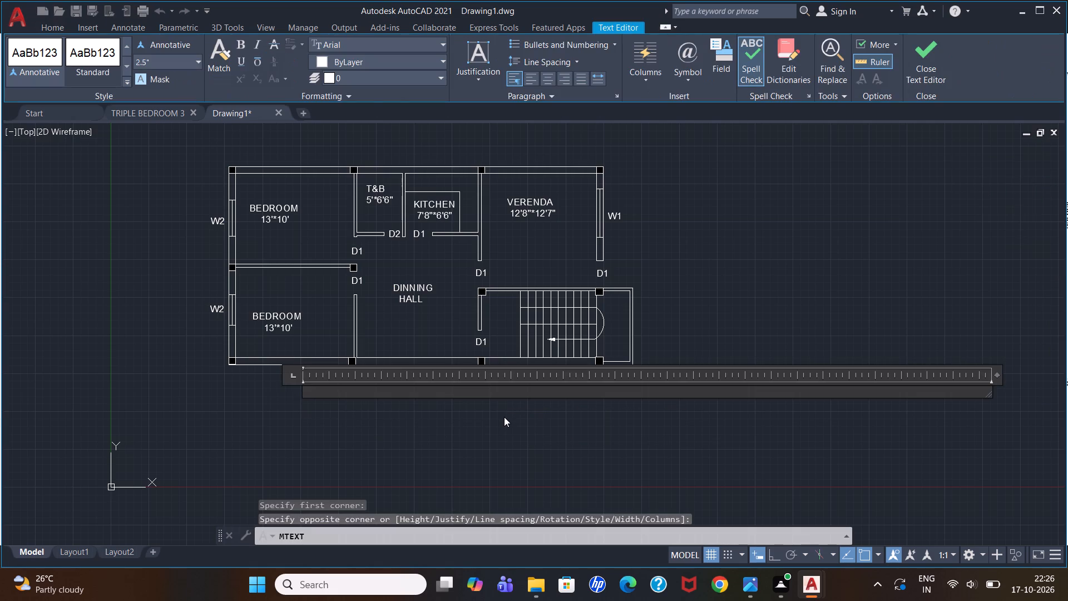
{"action": "type", "text": "GR"}
{"action": "type", "text": "OUN"}
{"action": "type", "text": "D"}
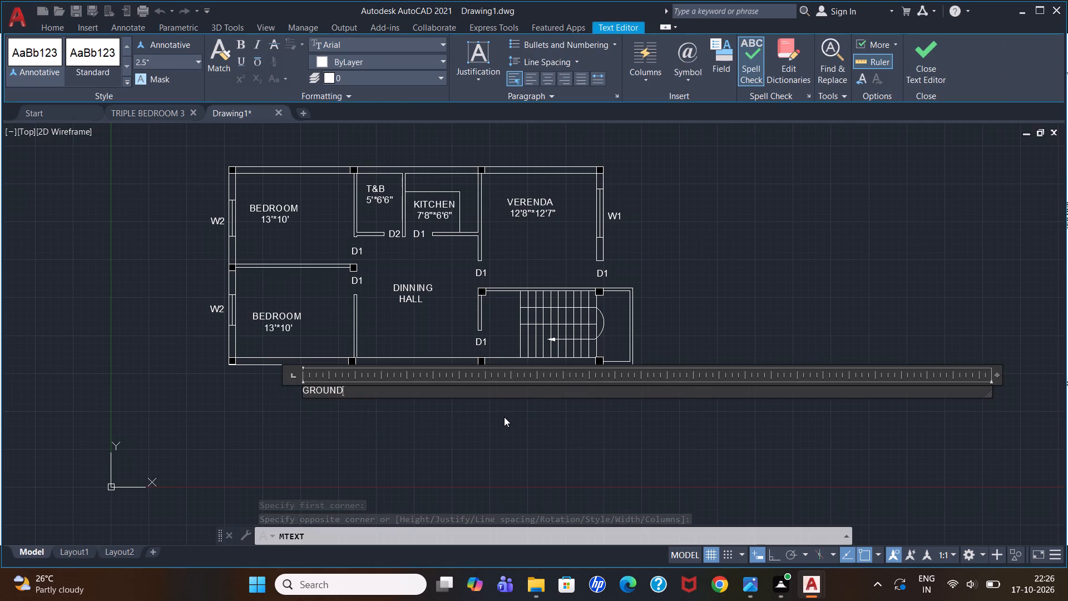
{"action": "key", "text": "space"}
{"action": "type", "text": "FLOOR PLAN"}
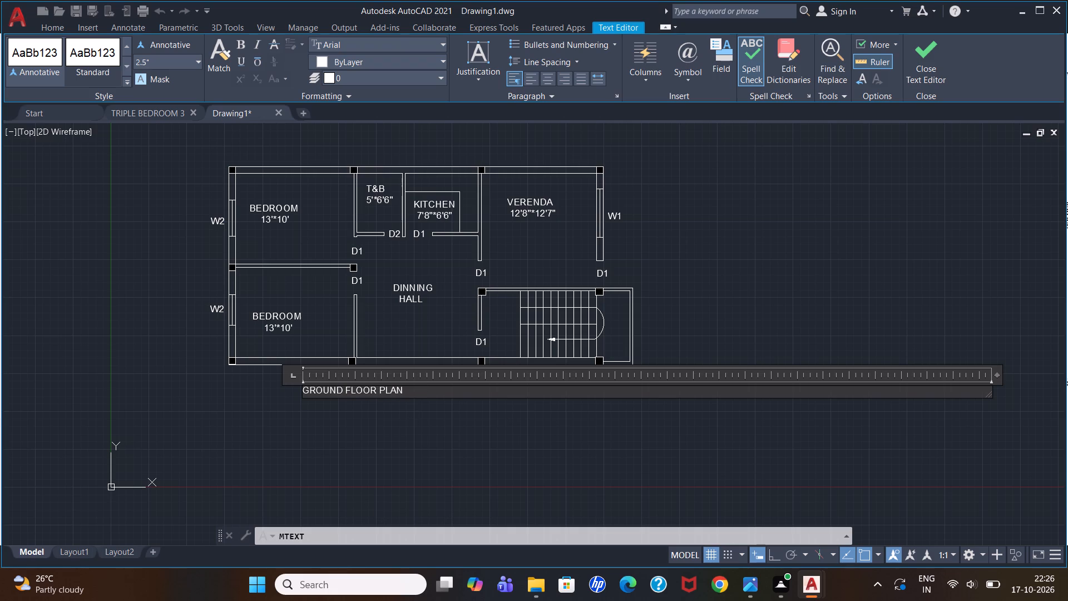
{"action": "left_click_drag", "start_coordinate": [417, 393], "coordinate": [230, 361]}
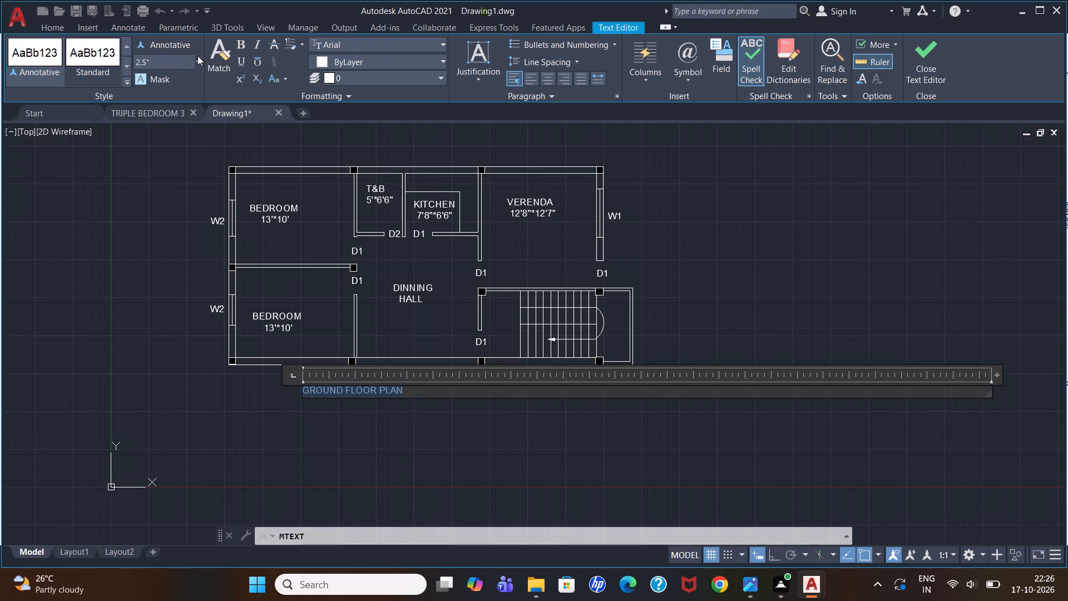
{"action": "left_click", "coordinate": [197, 64]}
{"action": "left_click", "coordinate": [178, 79]}
{"action": "left_click", "coordinate": [357, 487]}
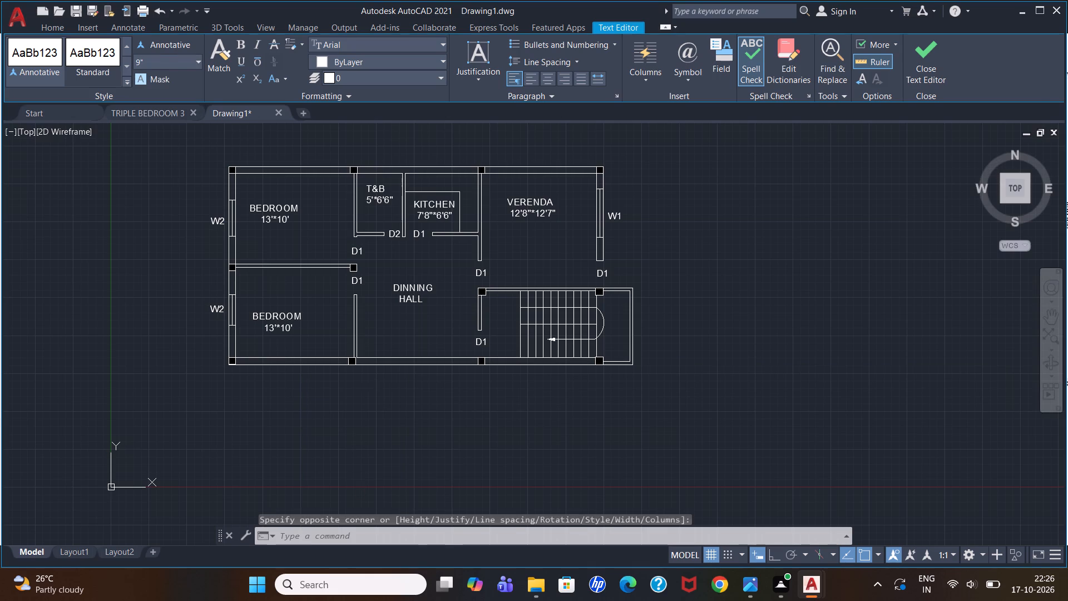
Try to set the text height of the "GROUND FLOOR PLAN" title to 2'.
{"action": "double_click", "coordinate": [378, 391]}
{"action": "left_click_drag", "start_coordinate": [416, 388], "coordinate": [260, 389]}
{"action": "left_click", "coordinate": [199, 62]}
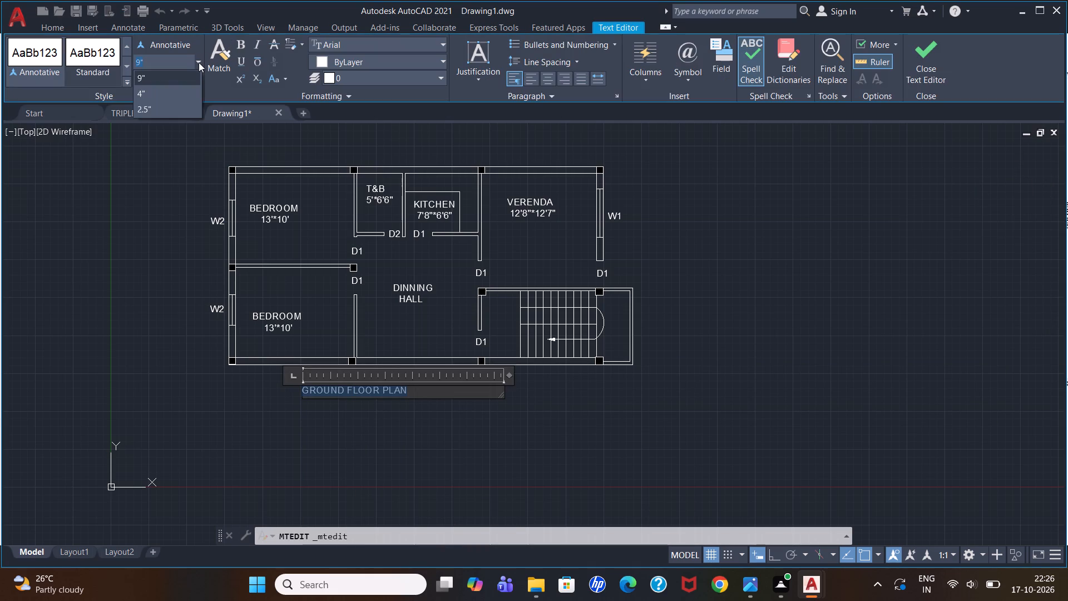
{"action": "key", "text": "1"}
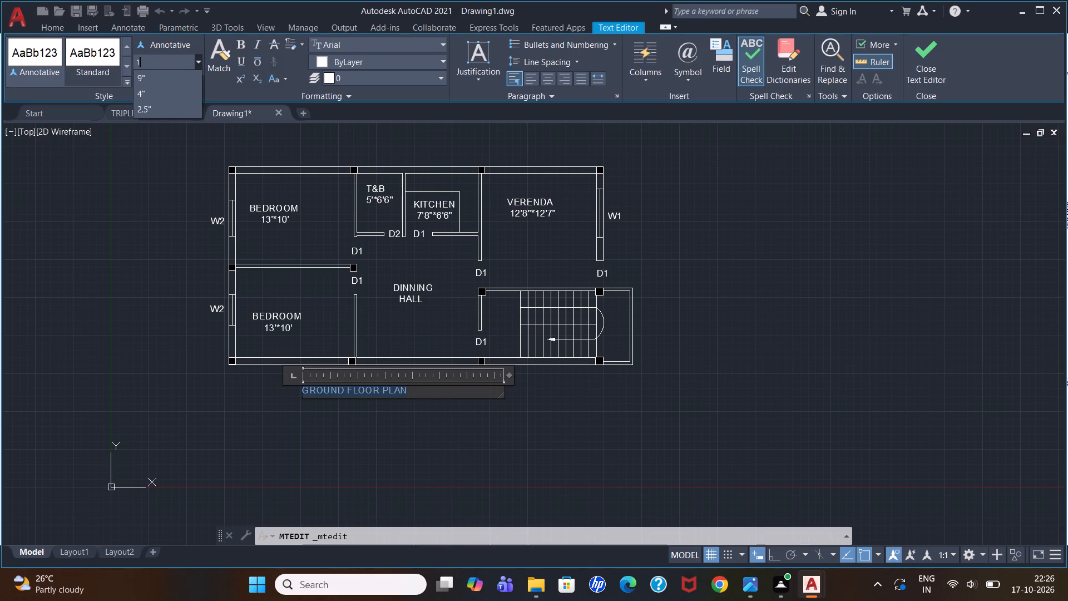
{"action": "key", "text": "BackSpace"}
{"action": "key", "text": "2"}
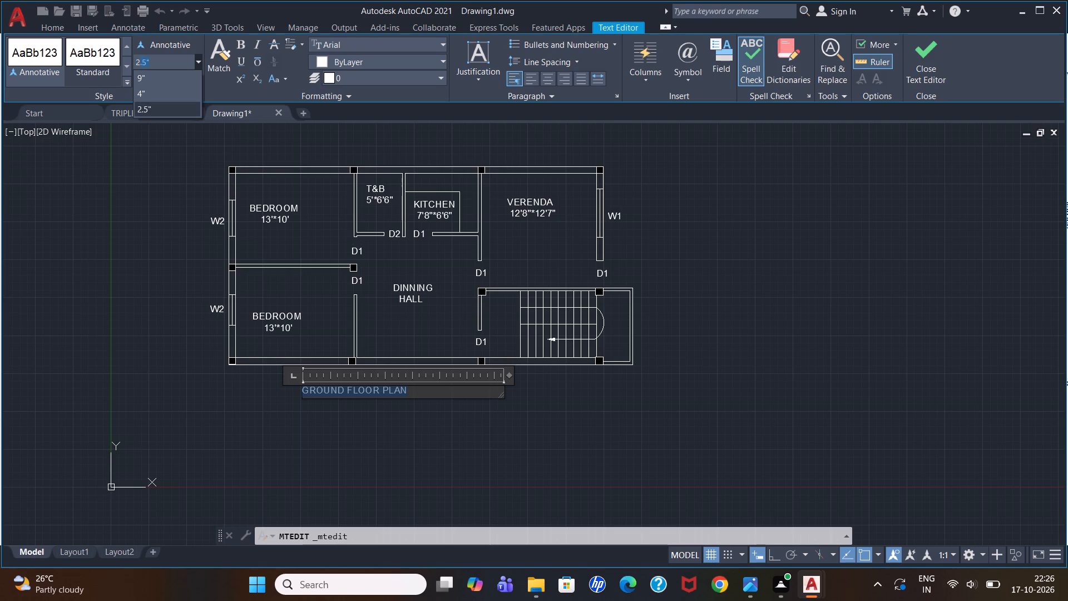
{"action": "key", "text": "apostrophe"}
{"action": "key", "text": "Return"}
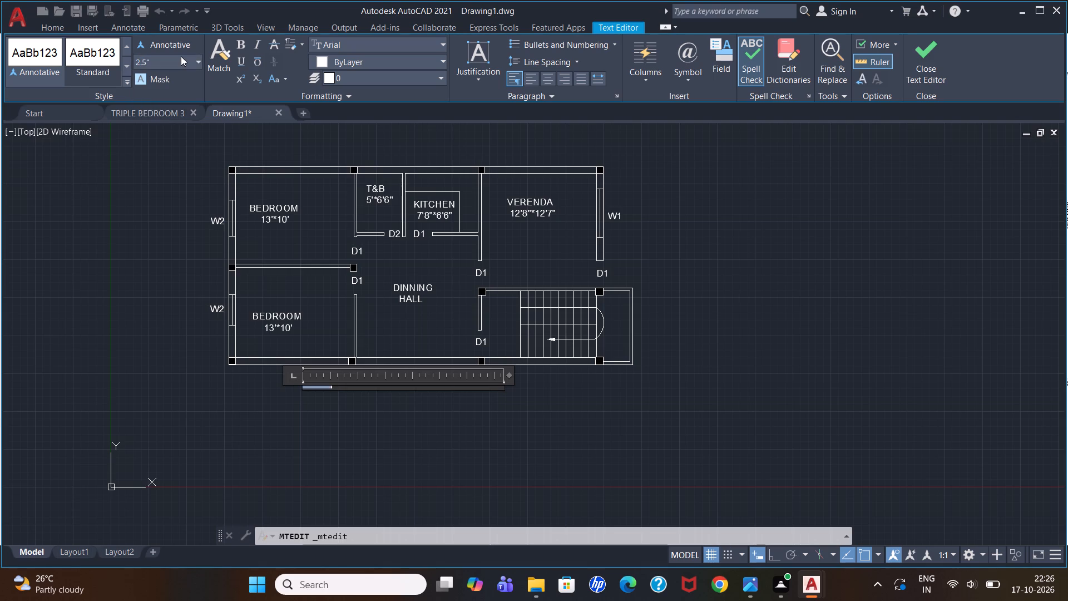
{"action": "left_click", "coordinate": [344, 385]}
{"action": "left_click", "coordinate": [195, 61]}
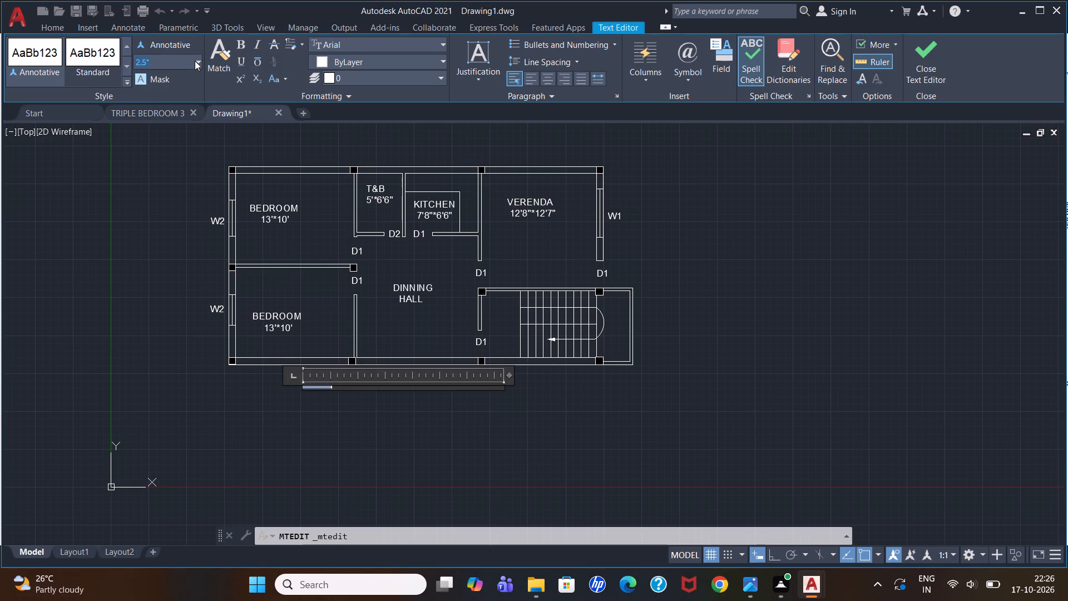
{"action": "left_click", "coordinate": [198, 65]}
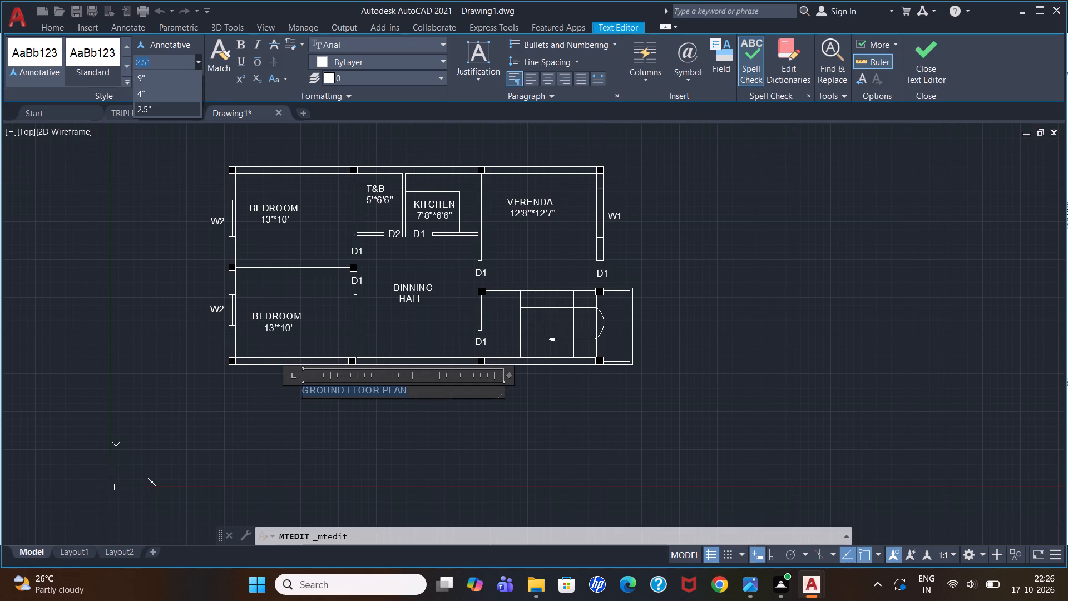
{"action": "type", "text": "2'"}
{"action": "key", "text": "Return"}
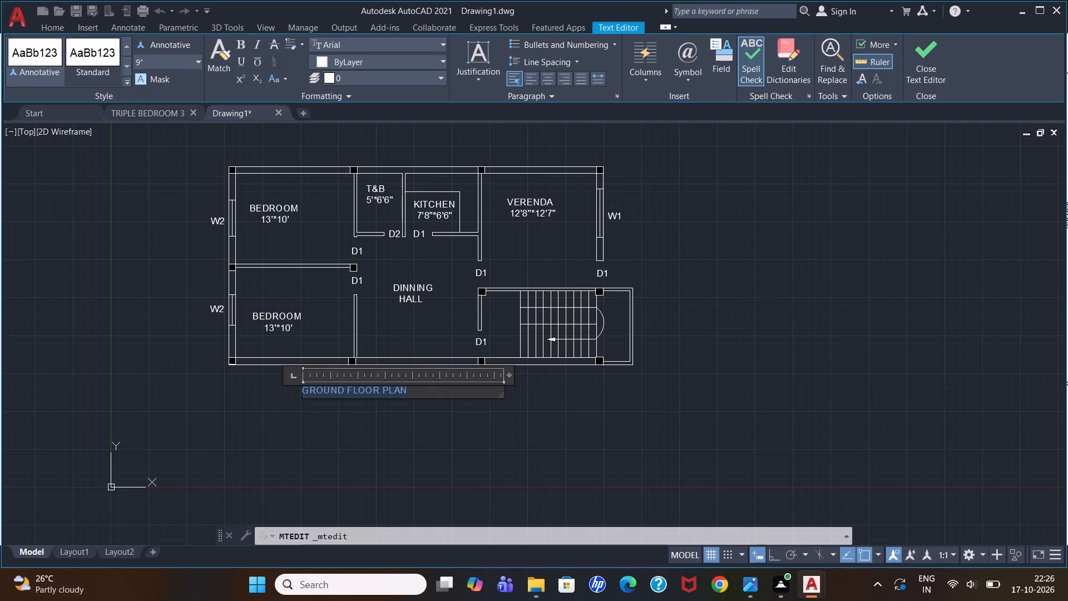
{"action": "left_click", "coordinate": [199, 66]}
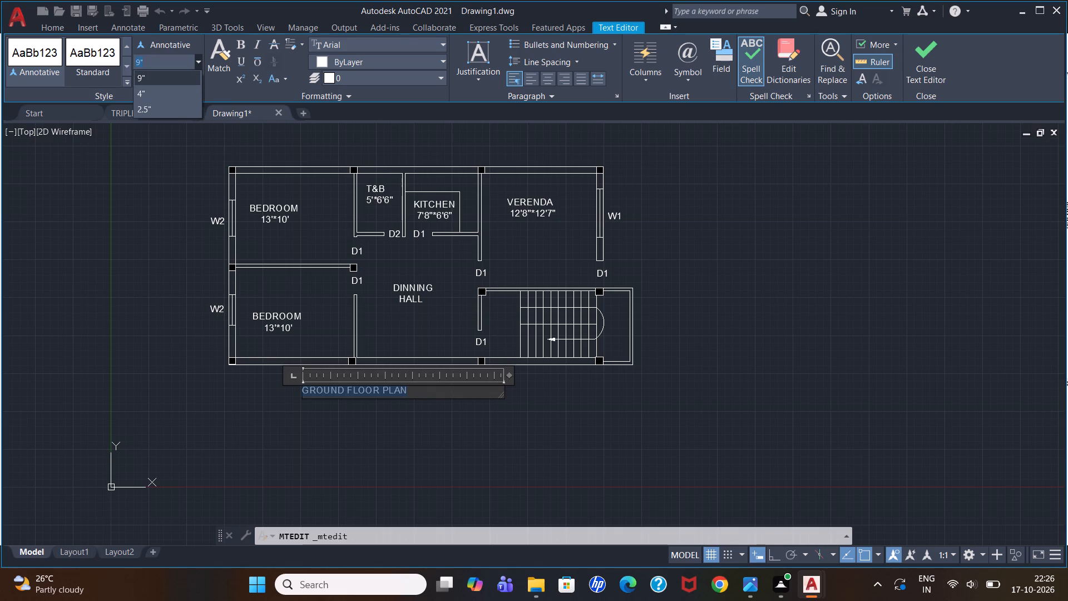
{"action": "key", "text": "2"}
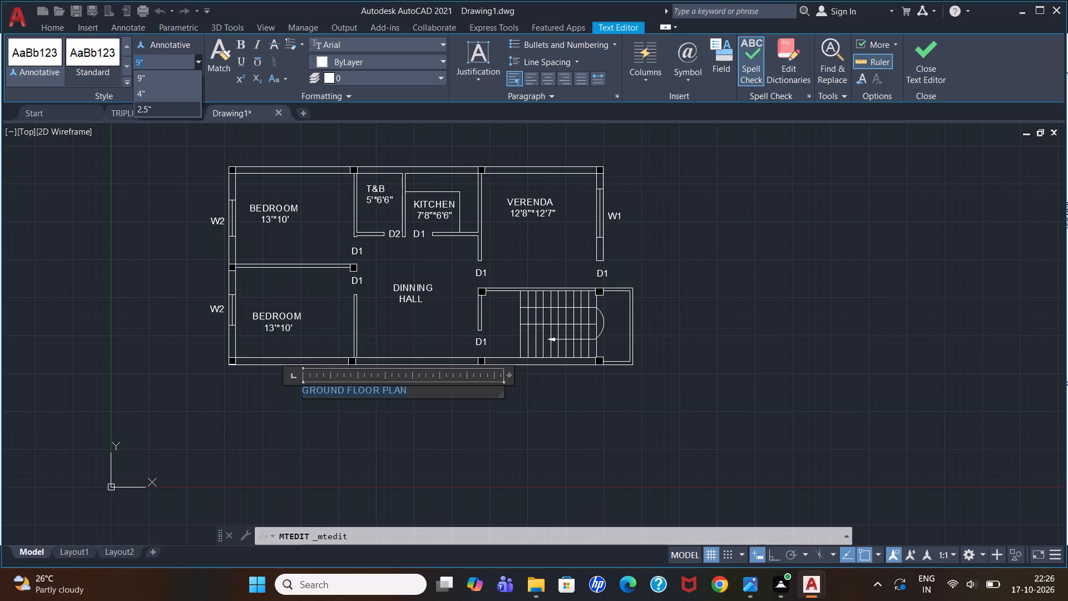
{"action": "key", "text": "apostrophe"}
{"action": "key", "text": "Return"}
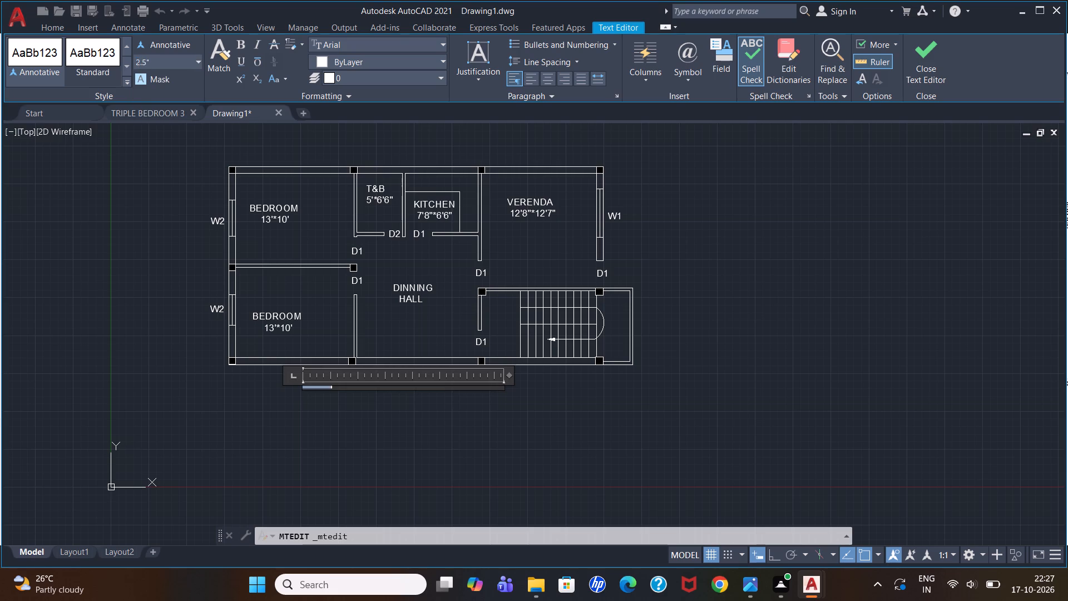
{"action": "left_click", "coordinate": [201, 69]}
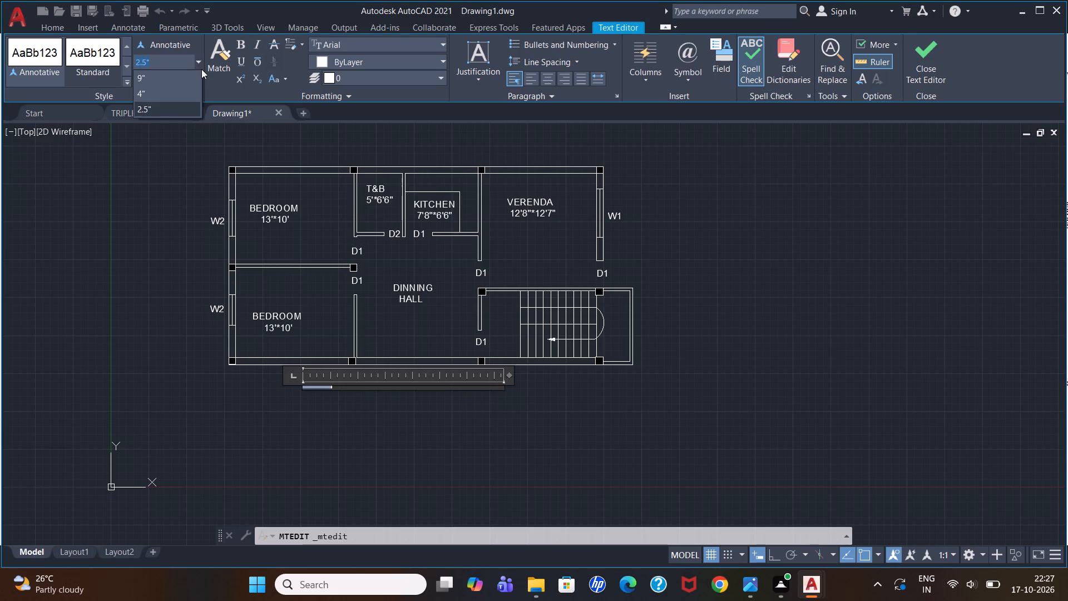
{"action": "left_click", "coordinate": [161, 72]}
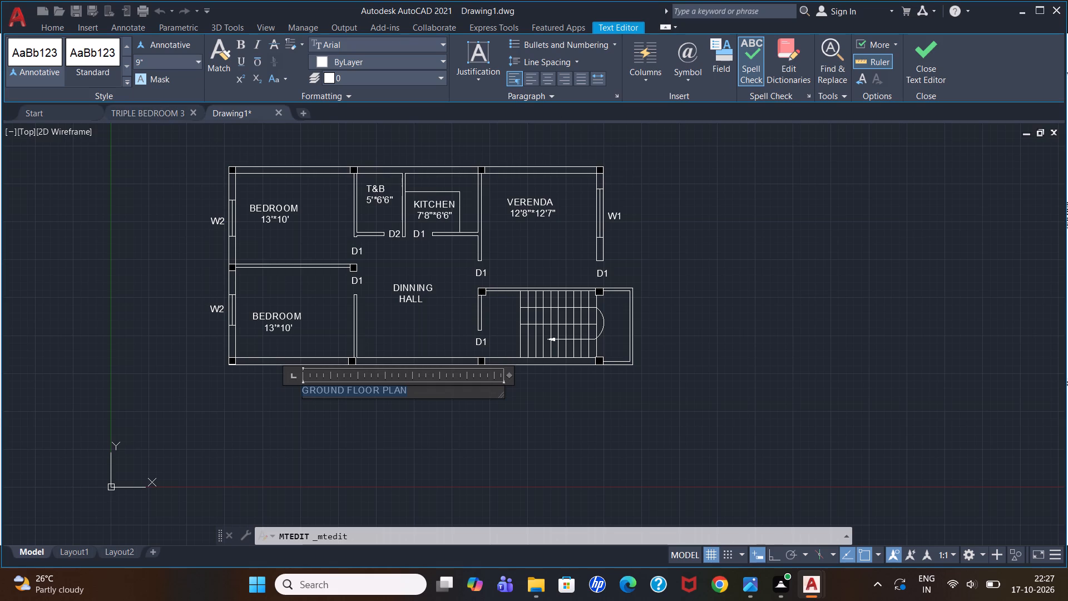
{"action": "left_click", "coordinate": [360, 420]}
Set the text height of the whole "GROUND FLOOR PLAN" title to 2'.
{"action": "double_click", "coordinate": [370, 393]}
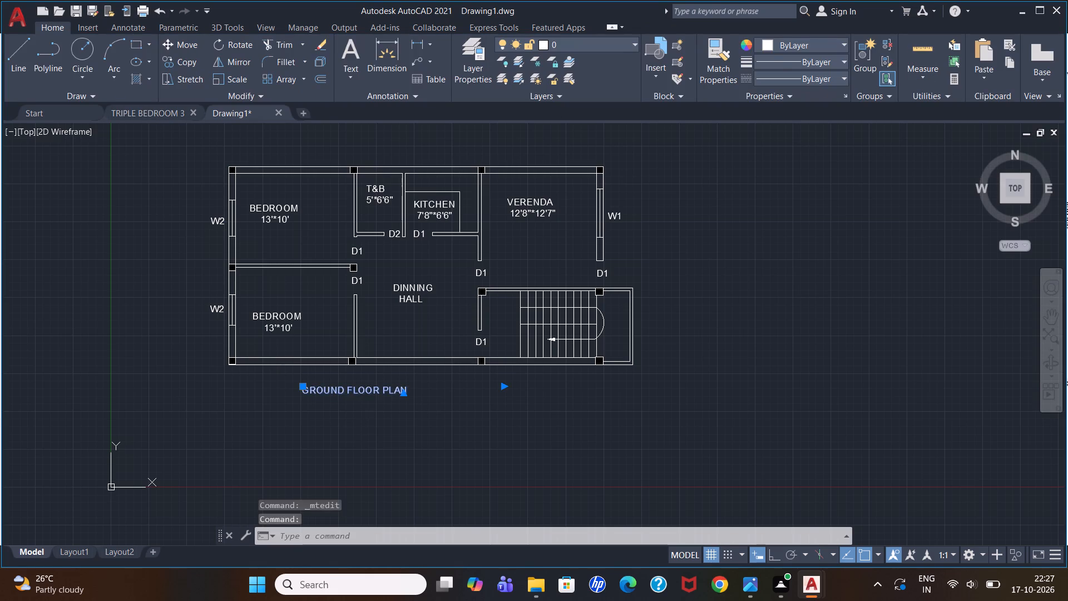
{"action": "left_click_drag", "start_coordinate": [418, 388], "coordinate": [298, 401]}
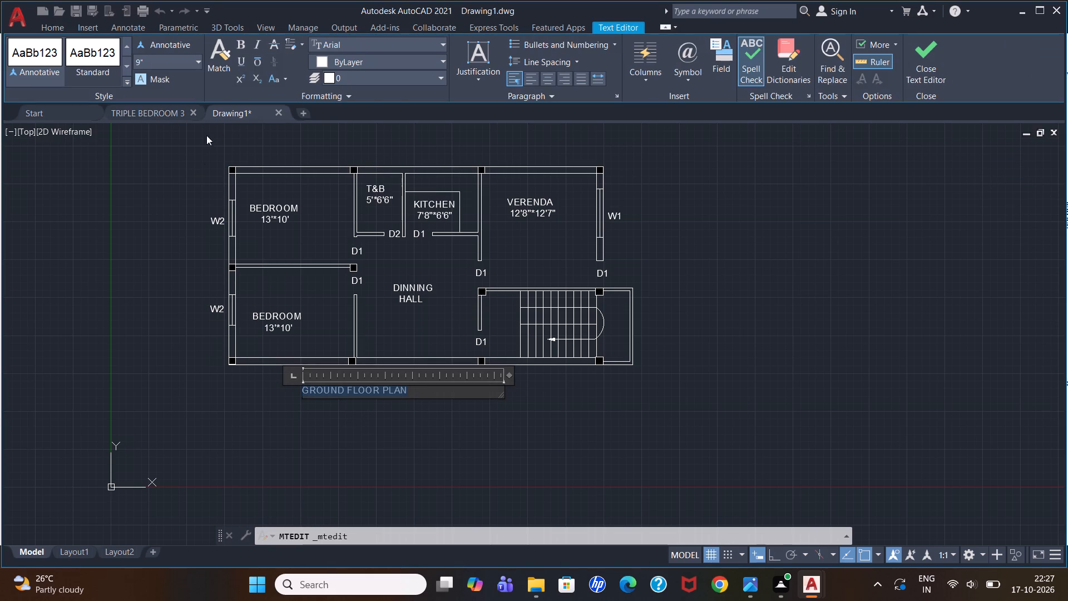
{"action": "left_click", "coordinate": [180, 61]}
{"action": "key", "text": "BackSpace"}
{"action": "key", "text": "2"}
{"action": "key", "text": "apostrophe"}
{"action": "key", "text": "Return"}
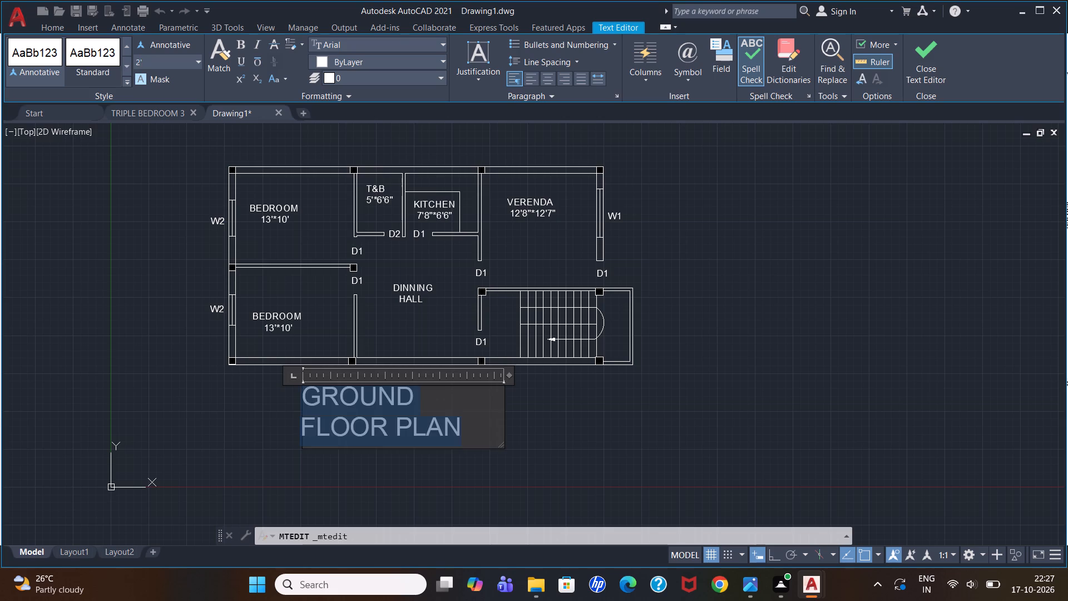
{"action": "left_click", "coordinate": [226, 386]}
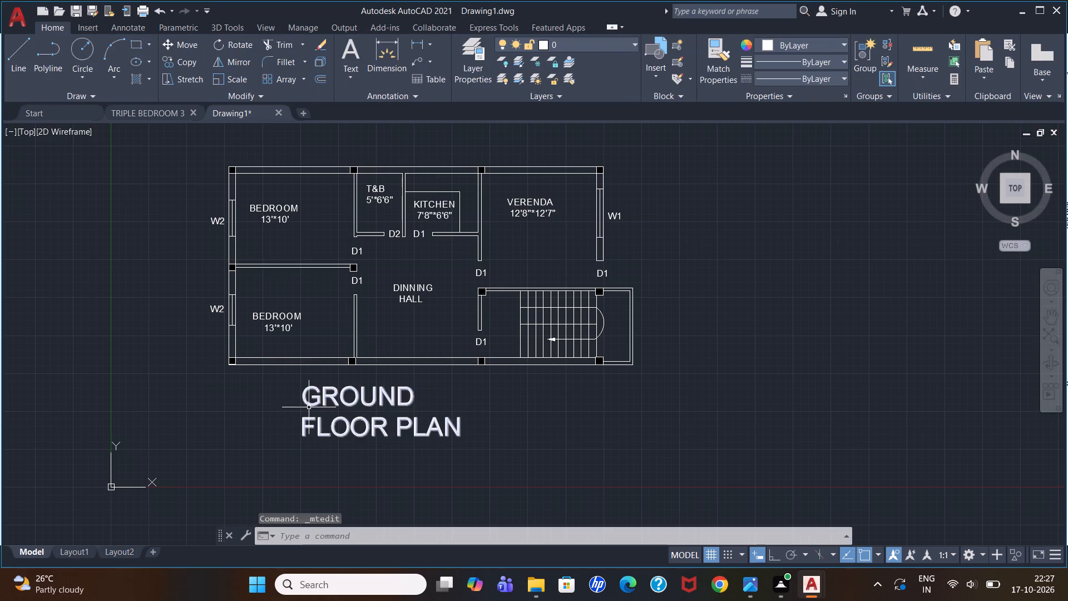
Set the text height of the whole "GROUND FLOOR PLAN" title to 1'.
{"action": "double_click", "coordinate": [304, 422]}
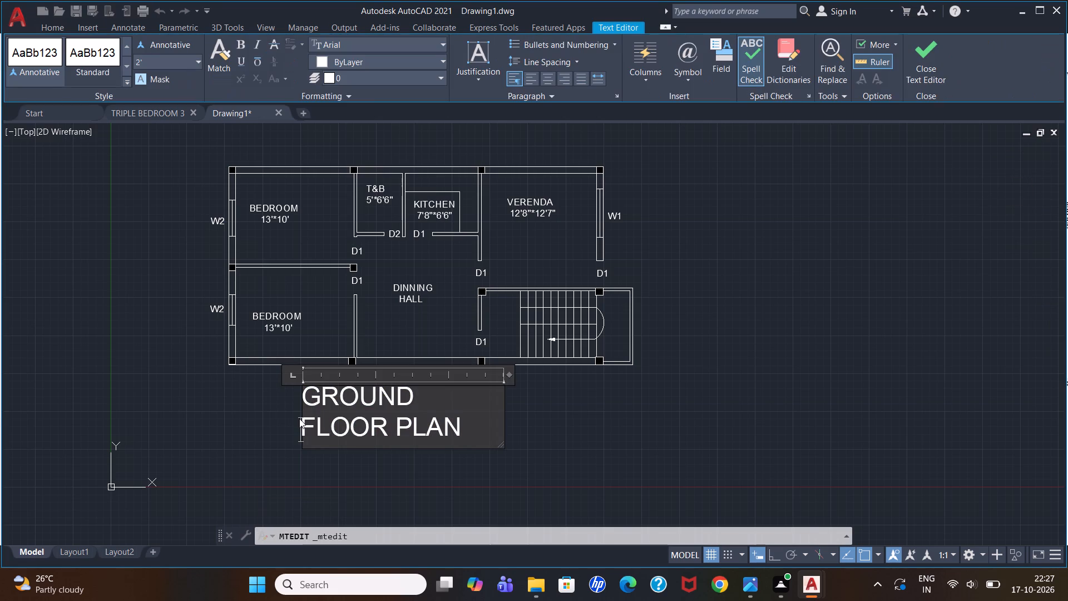
{"action": "key", "text": "BackSpace"}
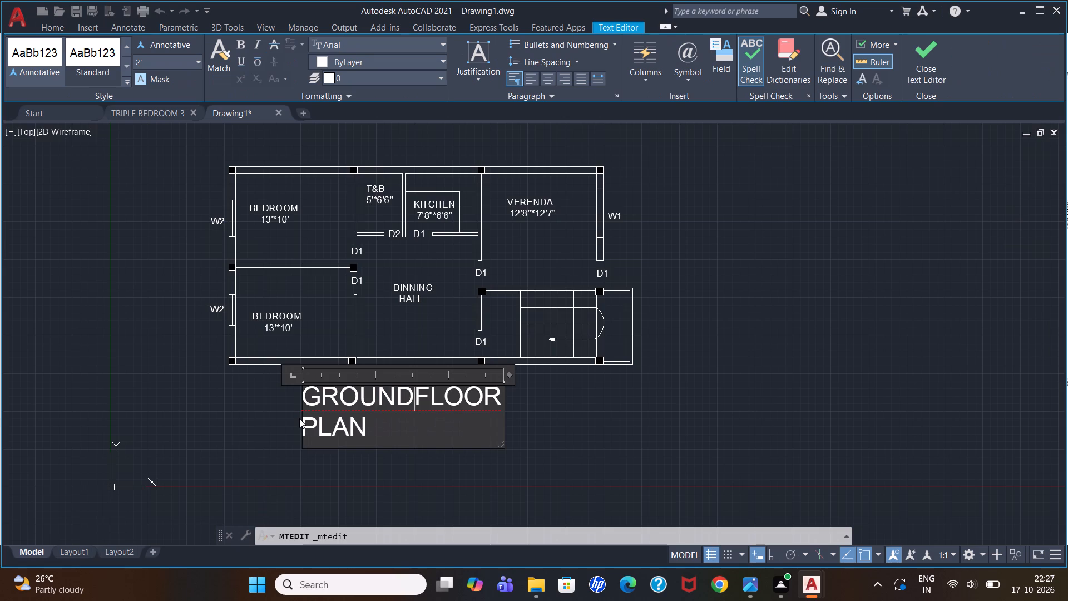
{"action": "key", "text": "space"}
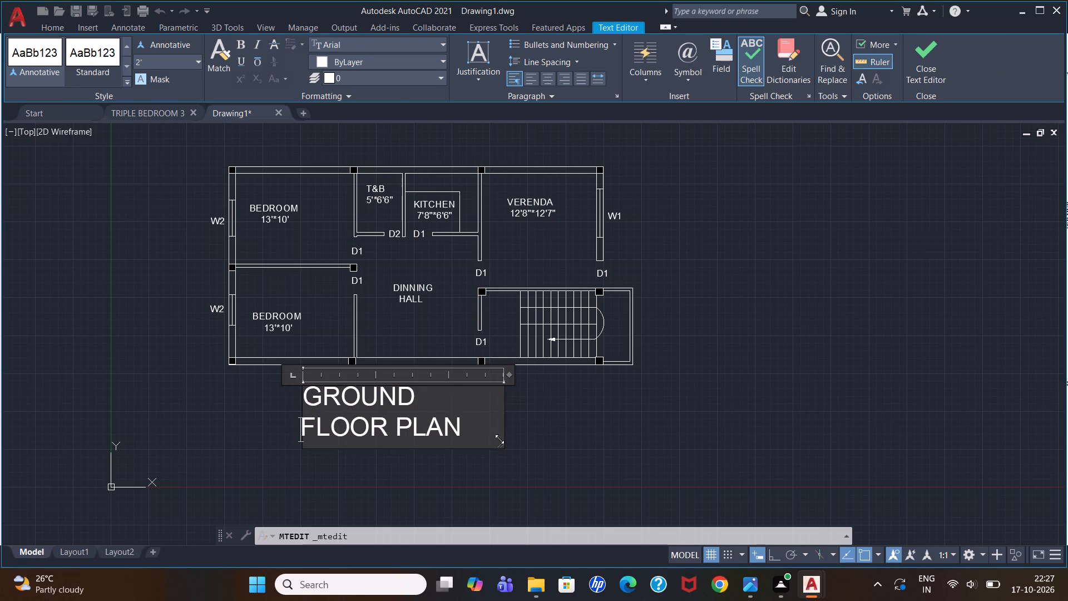
{"action": "left_click_drag", "start_coordinate": [479, 437], "coordinate": [290, 383]}
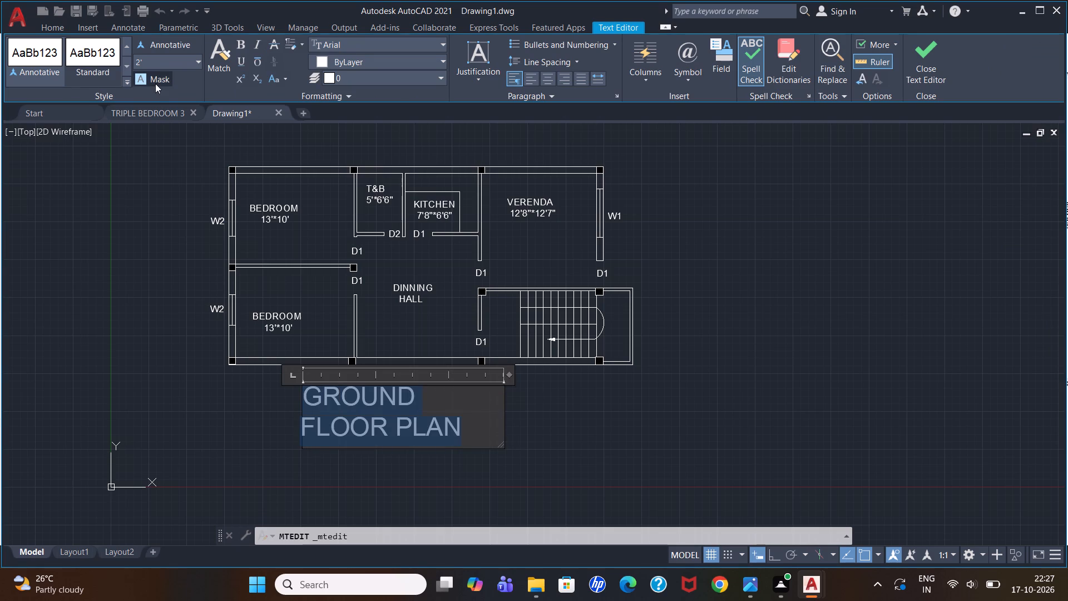
{"action": "left_click_drag", "start_coordinate": [159, 66], "coordinate": [127, 56]}
{"action": "type", "text": "1'"}
{"action": "key", "text": "Return"}
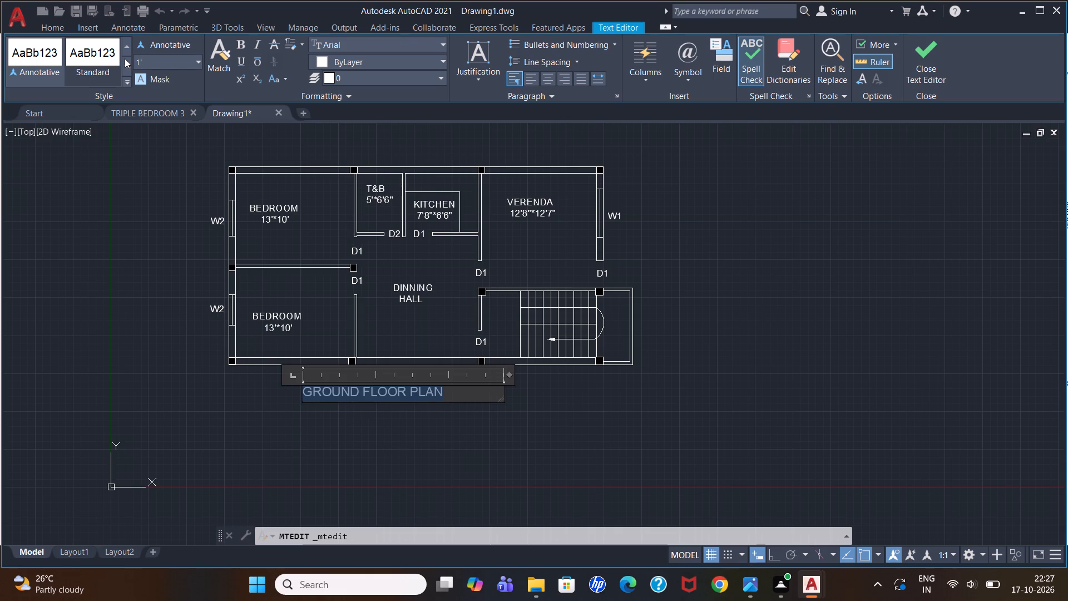
{"action": "scroll", "coordinate": [191, 181], "scroll_direction": "up", "scroll_amount": 1}
{"action": "scroll", "coordinate": [342, 392], "scroll_direction": "down", "scroll_amount": 2}
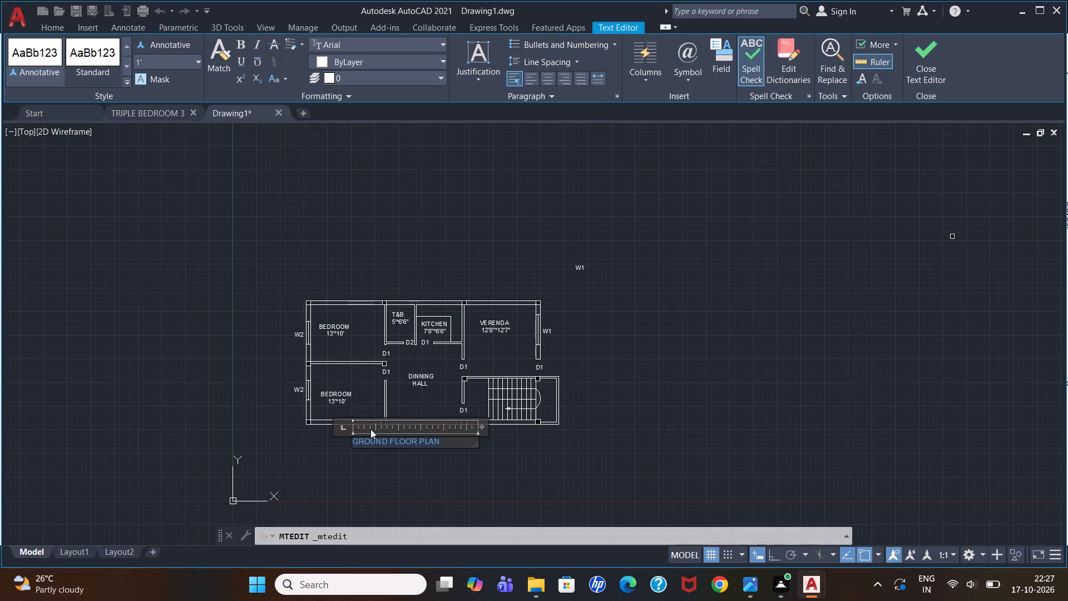
{"action": "scroll", "coordinate": [403, 437], "scroll_direction": "up", "scroll_amount": 2}
{"action": "left_click", "coordinate": [387, 474]}
Move the "GROUND FLOOR PLAN" title so it sits roughly centred just below the plan's southern wall.
{"action": "left_click", "coordinate": [398, 445]}
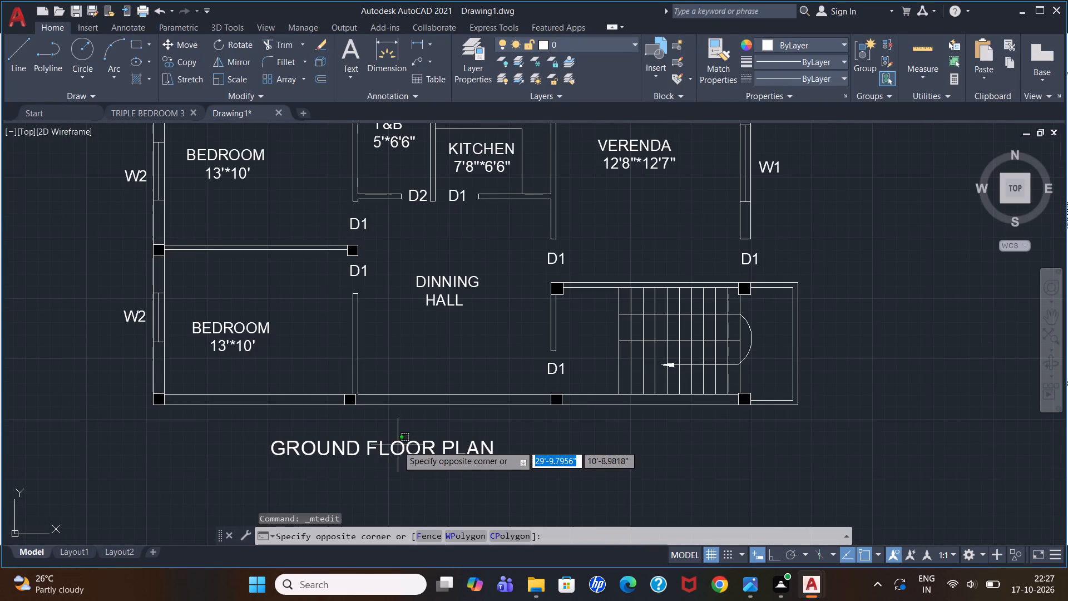
{"action": "left_click", "coordinate": [397, 445]}
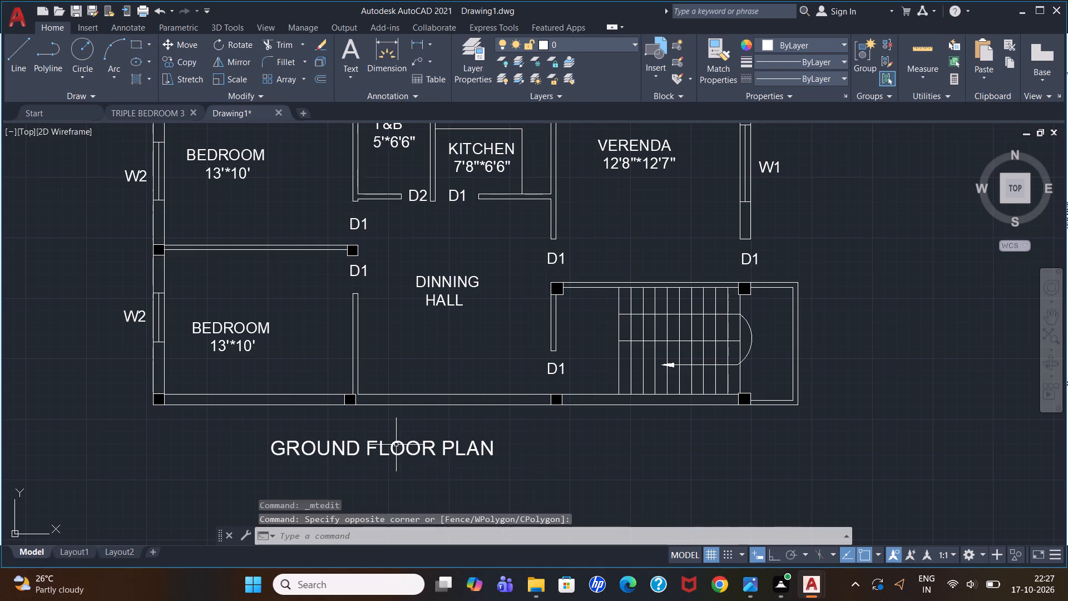
{"action": "left_click", "coordinate": [396, 445]}
{"action": "key", "text": "m"}
{"action": "key", "text": "Return"}
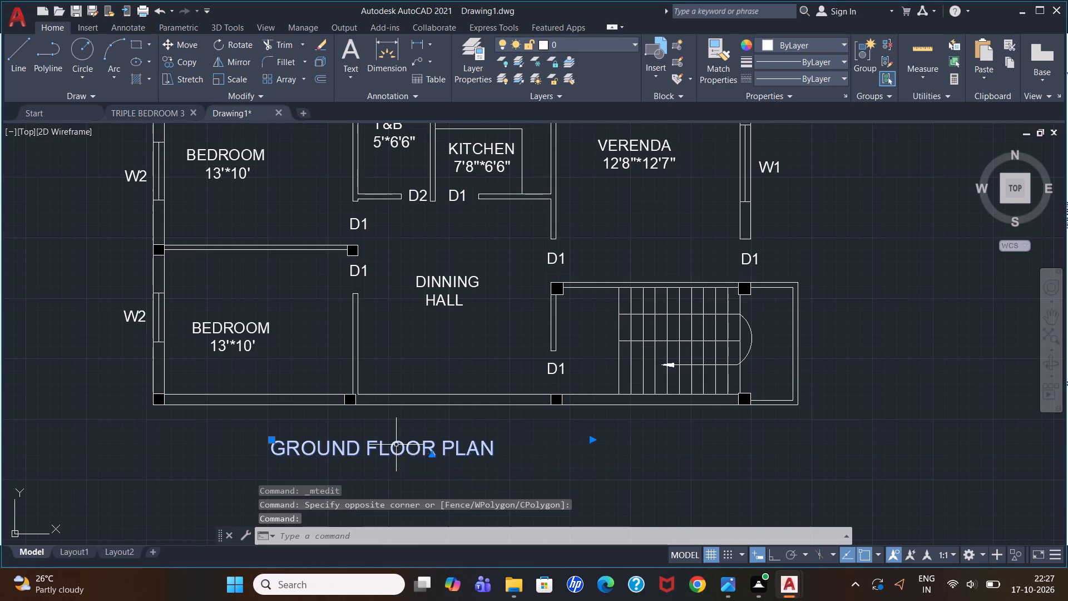
{"action": "left_click", "coordinate": [396, 445]}
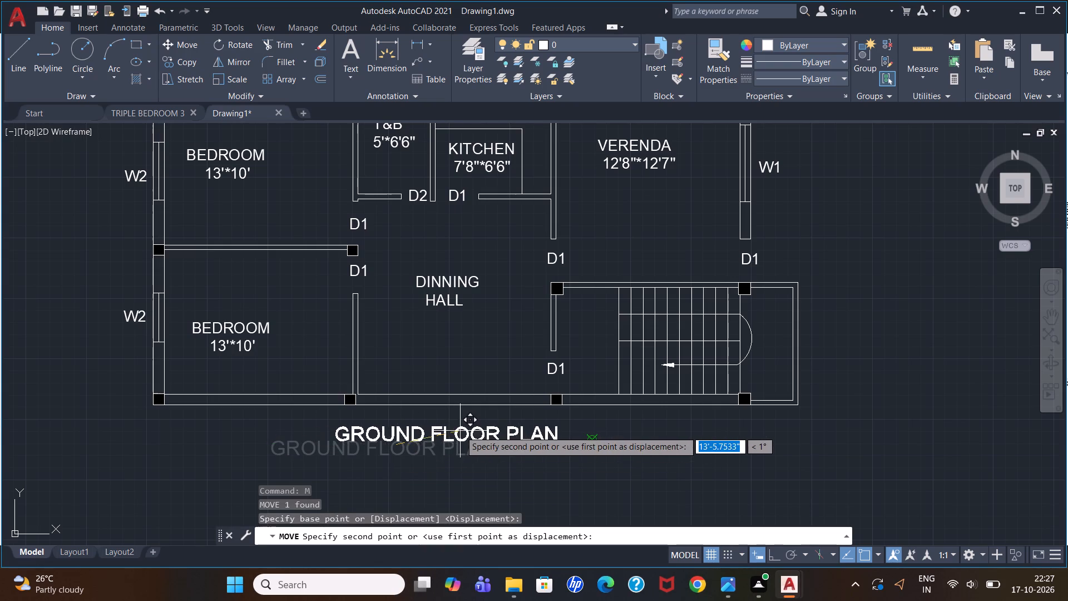
{"action": "left_click", "coordinate": [460, 431]}
{"action": "left_click", "coordinate": [590, 444]}
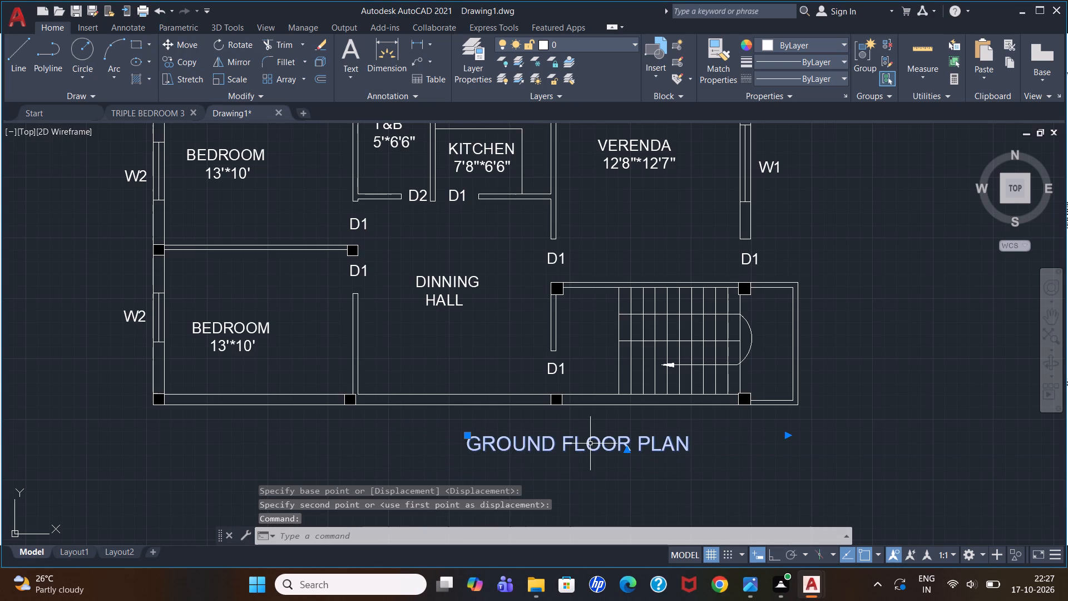
{"action": "key", "text": "m"}
{"action": "key", "text": "Return"}
{"action": "left_click", "coordinate": [590, 444]}
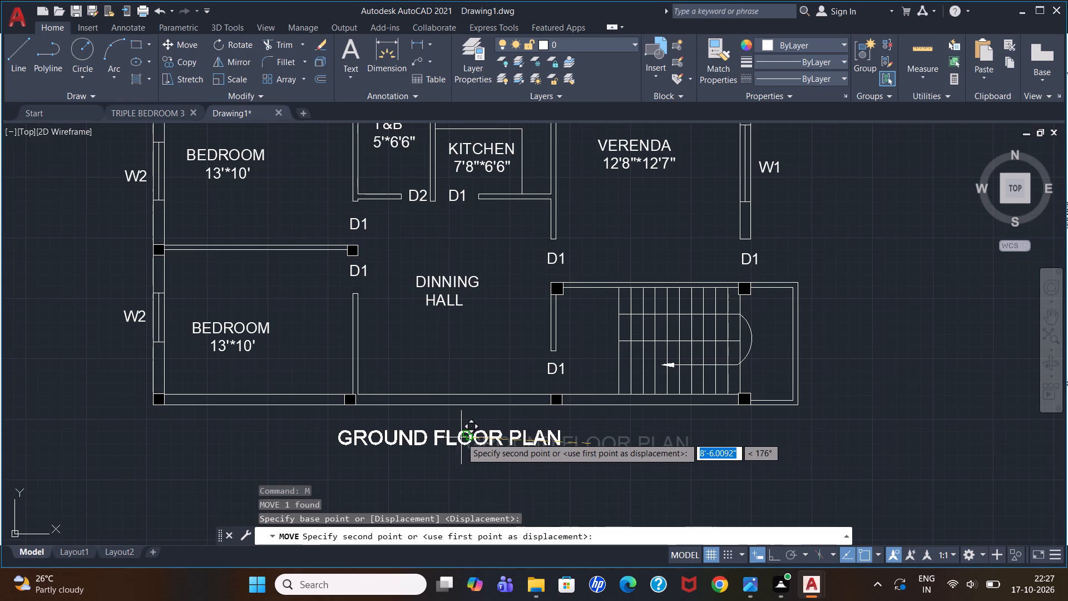
{"action": "left_click", "coordinate": [466, 437]}
{"action": "scroll", "coordinate": [488, 476], "scroll_direction": "down", "scroll_amount": 3}
{"action": "scroll", "coordinate": [503, 427], "scroll_direction": "up", "scroll_amount": 2}
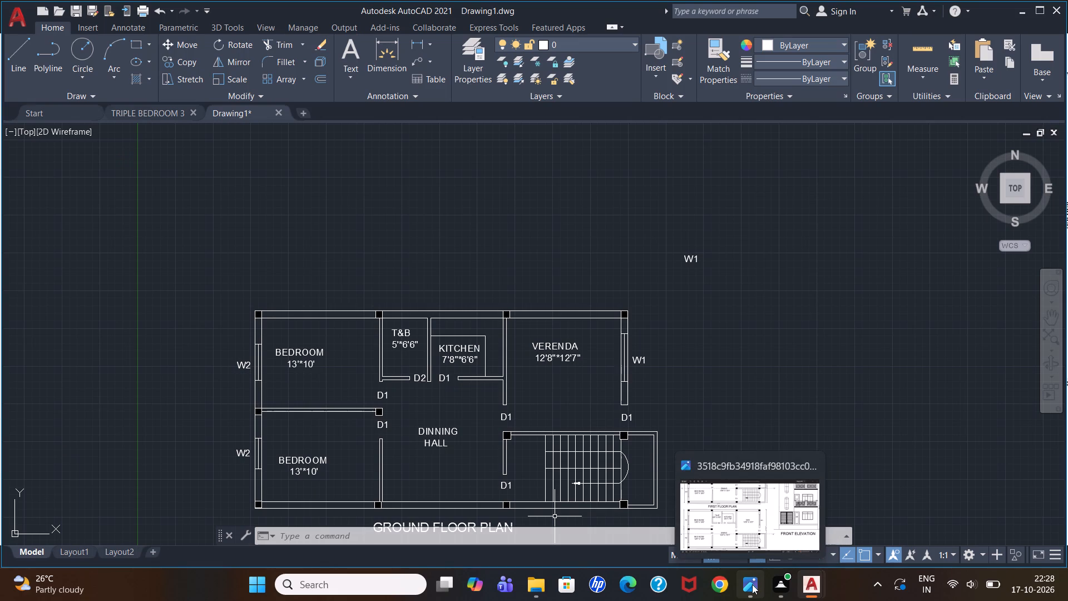
Switch to the reference image in Photos and examine the first floor plan against the ground floor plan.
{"action": "left_click", "coordinate": [746, 537]}
{"action": "scroll", "coordinate": [437, 214], "scroll_direction": "up", "scroll_amount": 1}
{"action": "scroll", "coordinate": [437, 214], "scroll_direction": "down", "scroll_amount": 6}
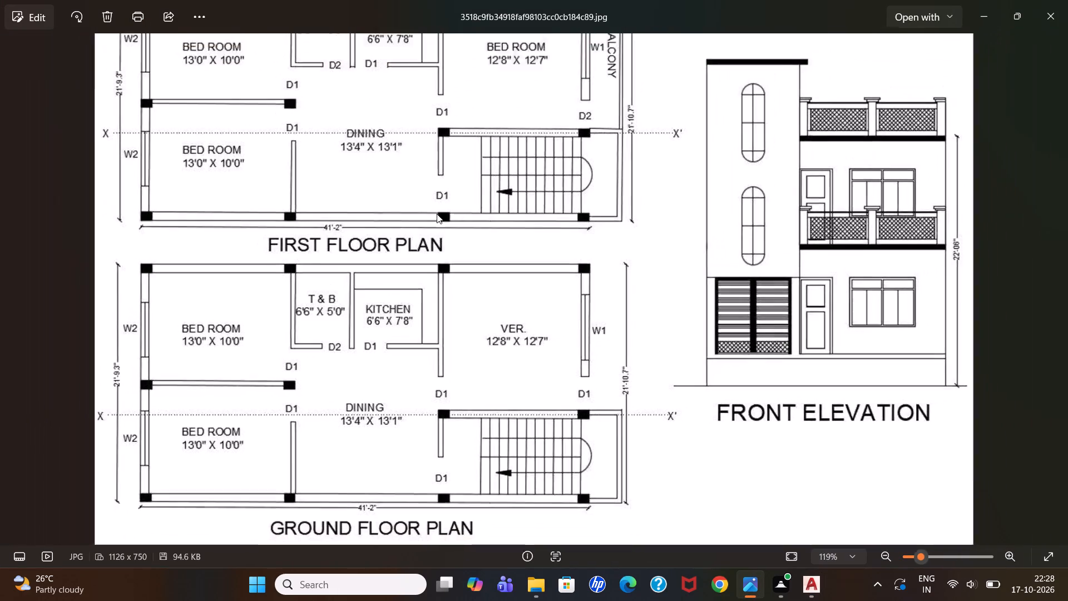
{"action": "scroll", "coordinate": [437, 213], "scroll_direction": "down", "scroll_amount": 1}
{"action": "scroll", "coordinate": [441, 106], "scroll_direction": "up", "scroll_amount": 2}
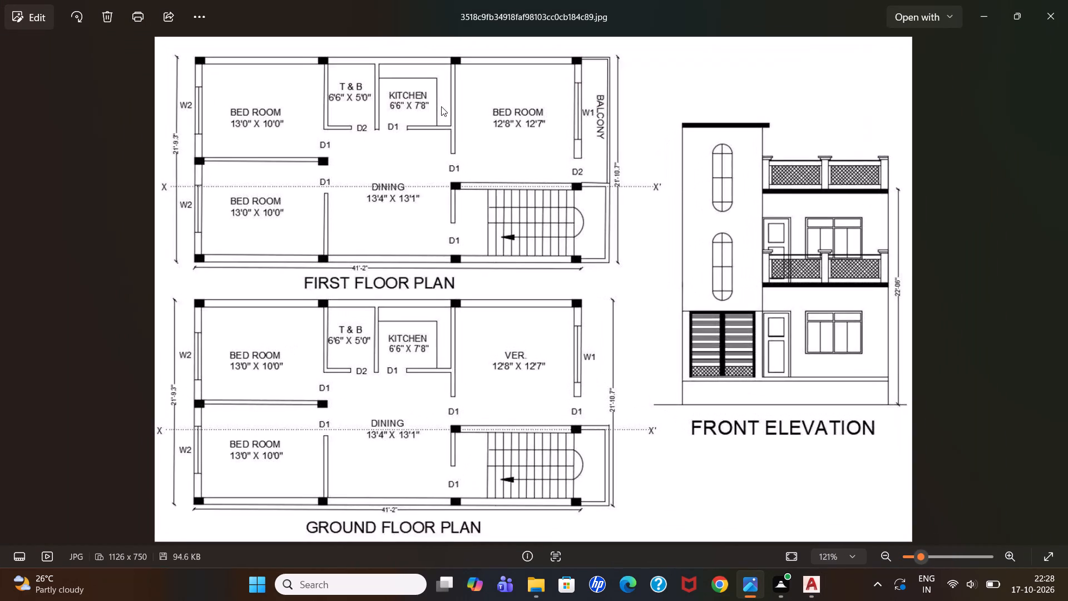
{"action": "scroll", "coordinate": [441, 106], "scroll_direction": "down", "scroll_amount": 3}
{"action": "scroll", "coordinate": [463, 68], "scroll_direction": "up", "scroll_amount": 2}
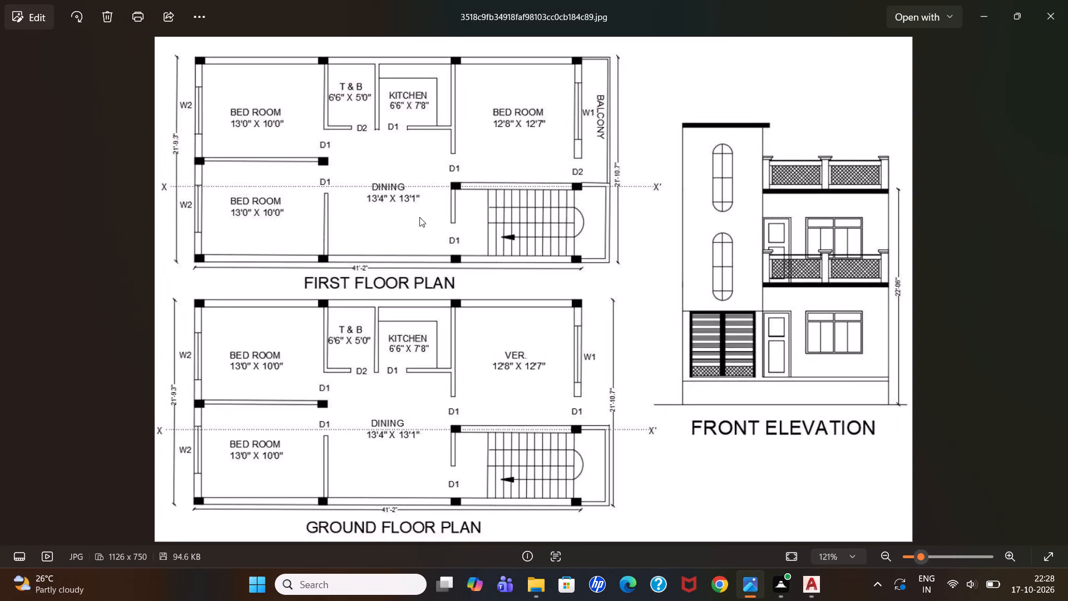
Examine the first floor plan's rooms, door and window tags, and balcony in the reference image.
{"action": "scroll", "coordinate": [433, 219], "scroll_direction": "up", "scroll_amount": 4}
{"action": "scroll", "coordinate": [433, 218], "scroll_direction": "down", "scroll_amount": 4}
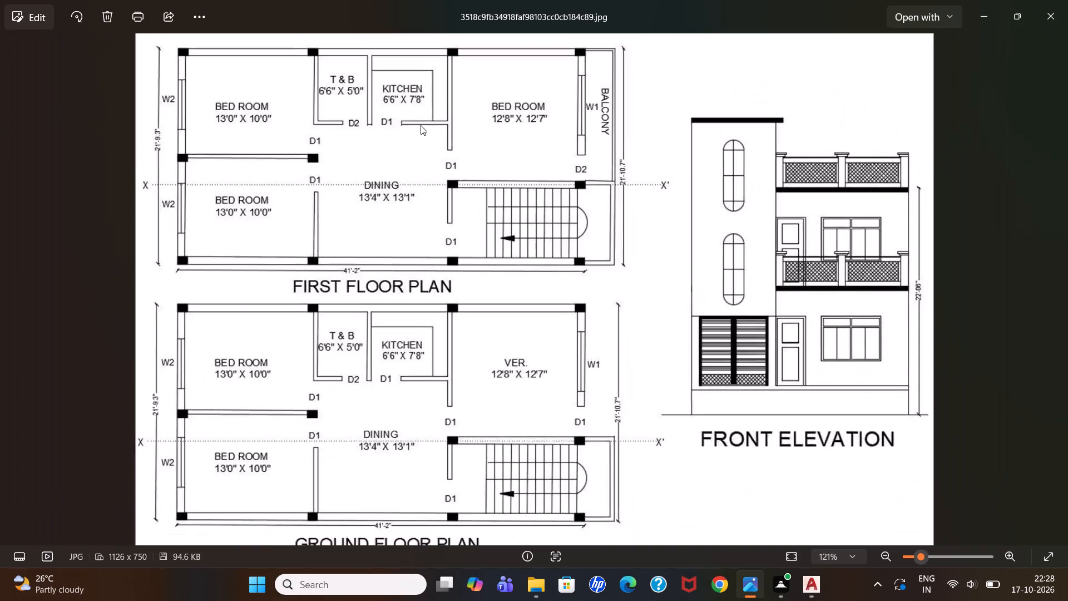
{"action": "scroll", "coordinate": [461, 195], "scroll_direction": "up", "scroll_amount": 4}
{"action": "left_click_drag", "start_coordinate": [461, 195], "coordinate": [480, 383]}
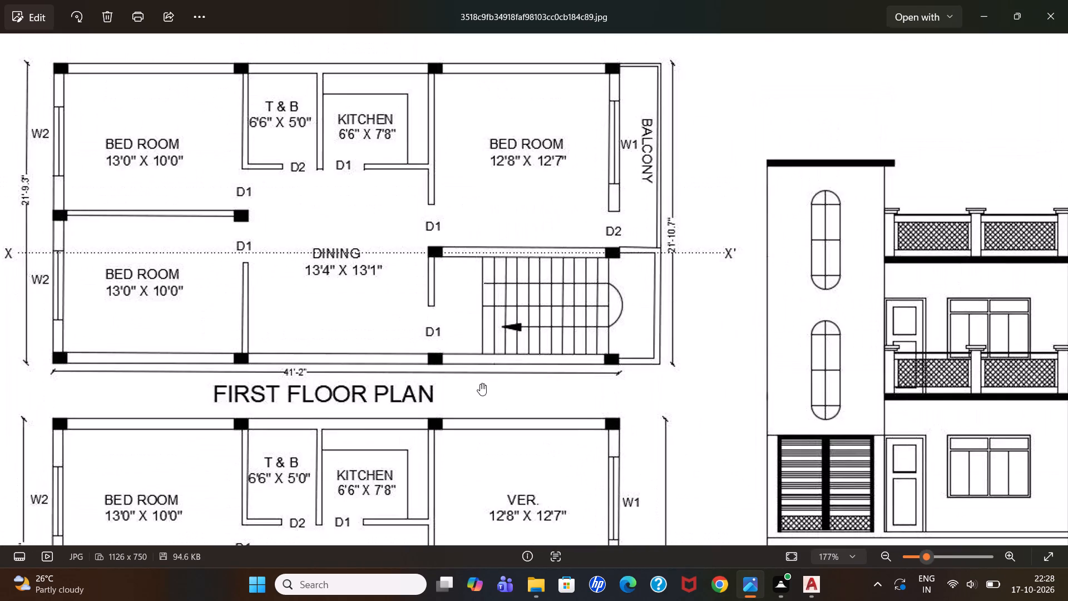
{"action": "scroll", "coordinate": [403, 130], "scroll_direction": "up", "scroll_amount": 2}
{"action": "left_click_drag", "start_coordinate": [449, 173], "coordinate": [520, 192]}
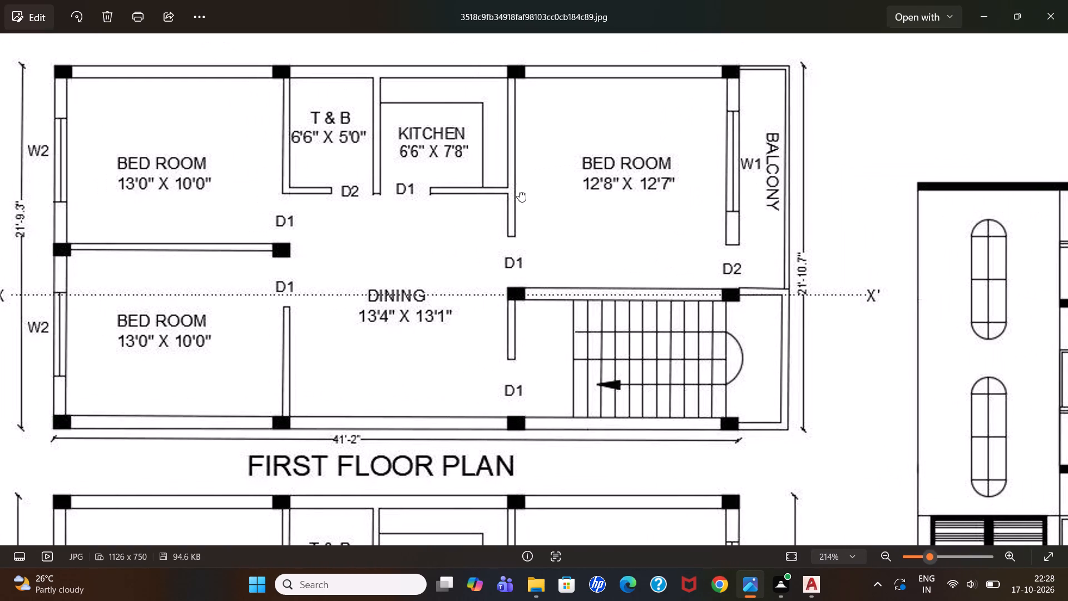
{"action": "left_click_drag", "start_coordinate": [520, 192], "coordinate": [521, 192]}
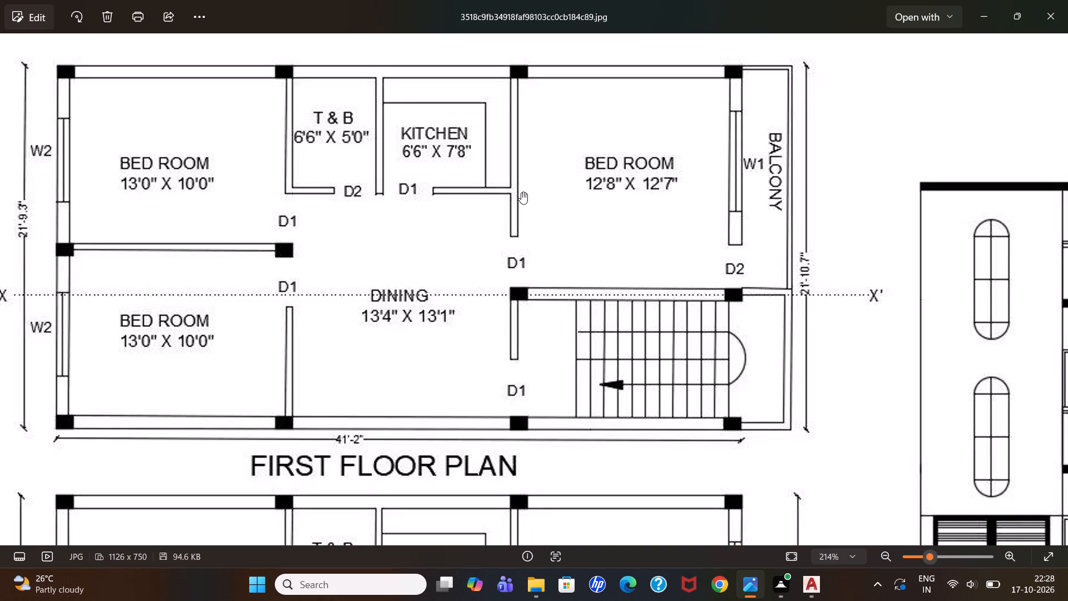
{"action": "scroll", "coordinate": [521, 192], "scroll_direction": "down", "scroll_amount": 3}
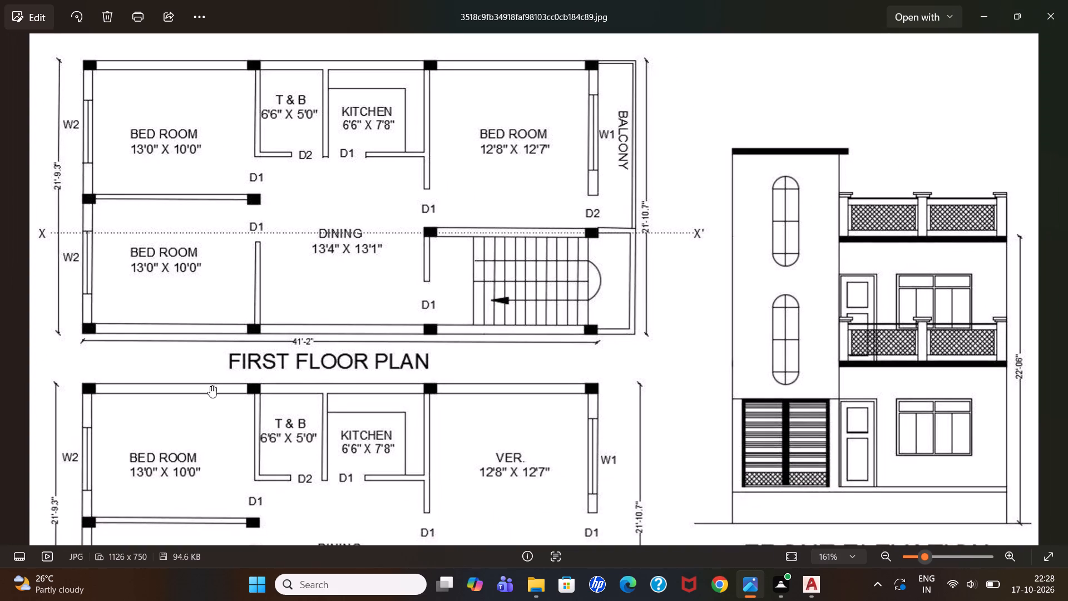
{"action": "scroll", "coordinate": [309, 312], "scroll_direction": "down", "scroll_amount": 2}
{"action": "scroll", "coordinate": [354, 293], "scroll_direction": "down", "scroll_amount": 1}
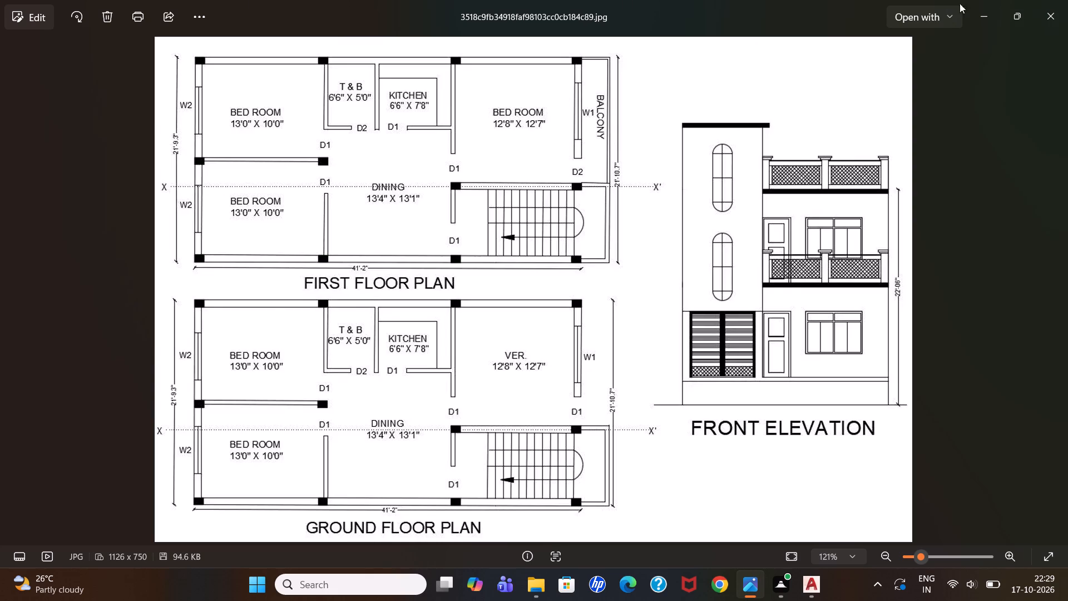
Switch to the AutoCAD drawing and delete the stray "W1" tag lying outside the plan to the northeast.
{"action": "left_click", "coordinate": [988, 14]}
{"action": "scroll", "coordinate": [660, 188], "scroll_direction": "down", "scroll_amount": 1}
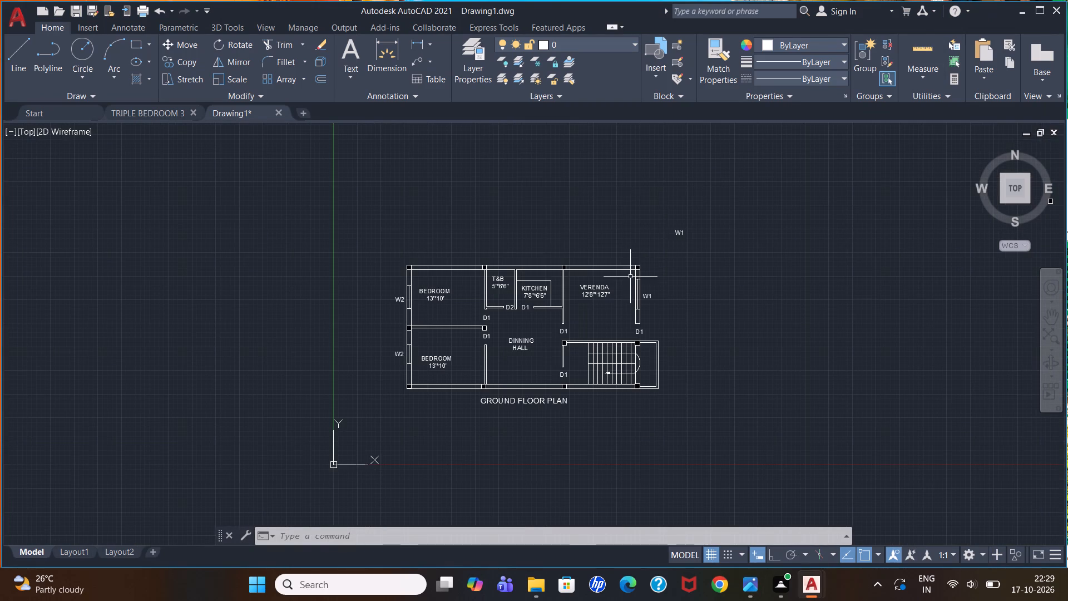
{"action": "left_click", "coordinate": [665, 214]}
{"action": "left_click", "coordinate": [699, 254]}
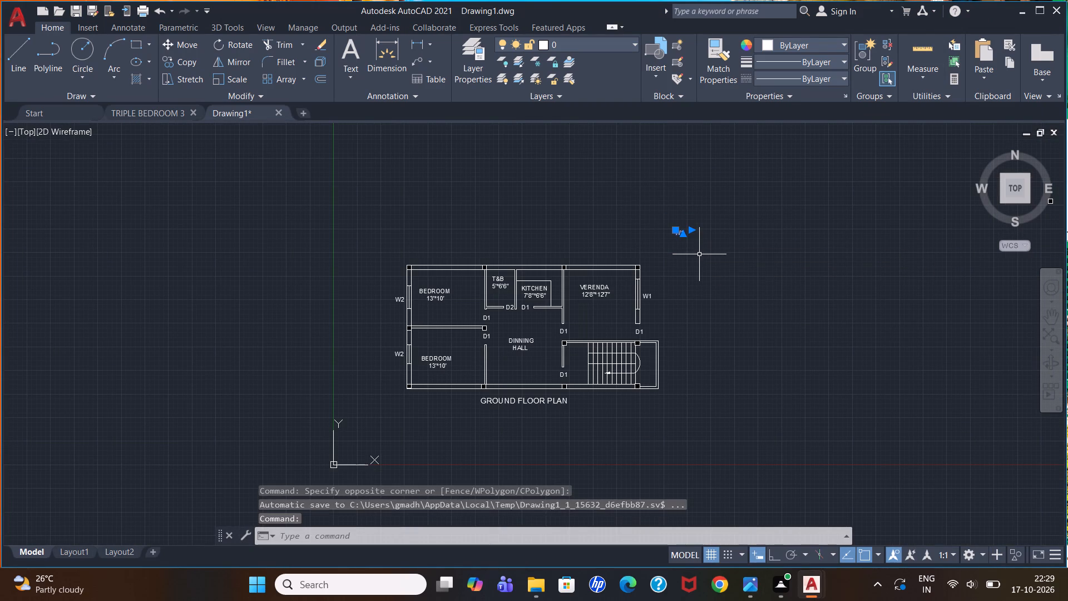
{"action": "key", "text": "Delete"}
Copy the whole labelled ground floor plan, without its title, straight north by about 35' with ortho on.
{"action": "scroll", "coordinate": [559, 330], "scroll_direction": "up", "scroll_amount": 1}
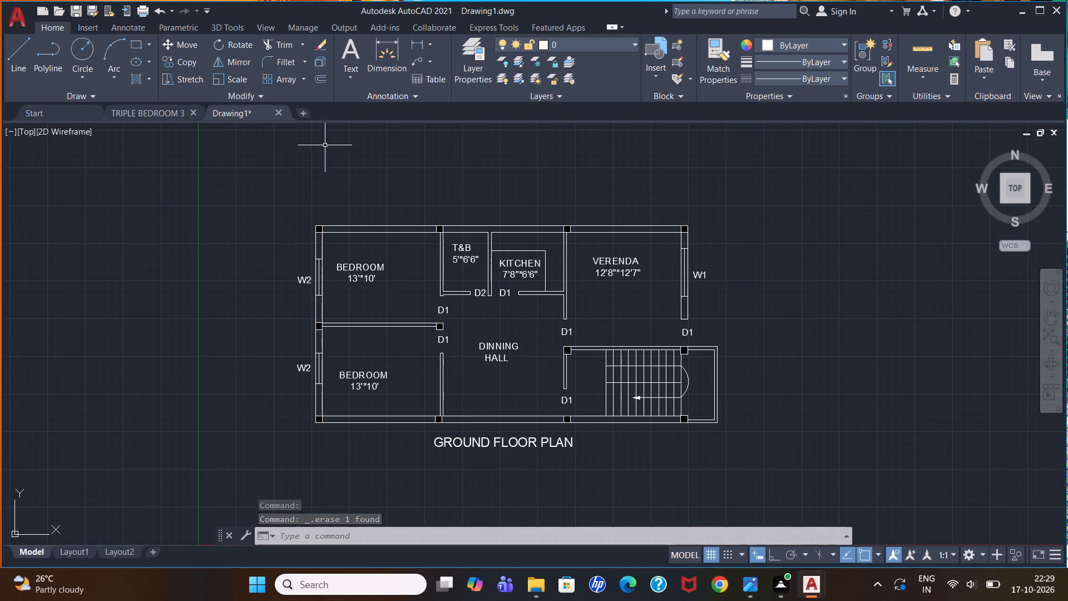
{"action": "left_click", "coordinate": [250, 190]}
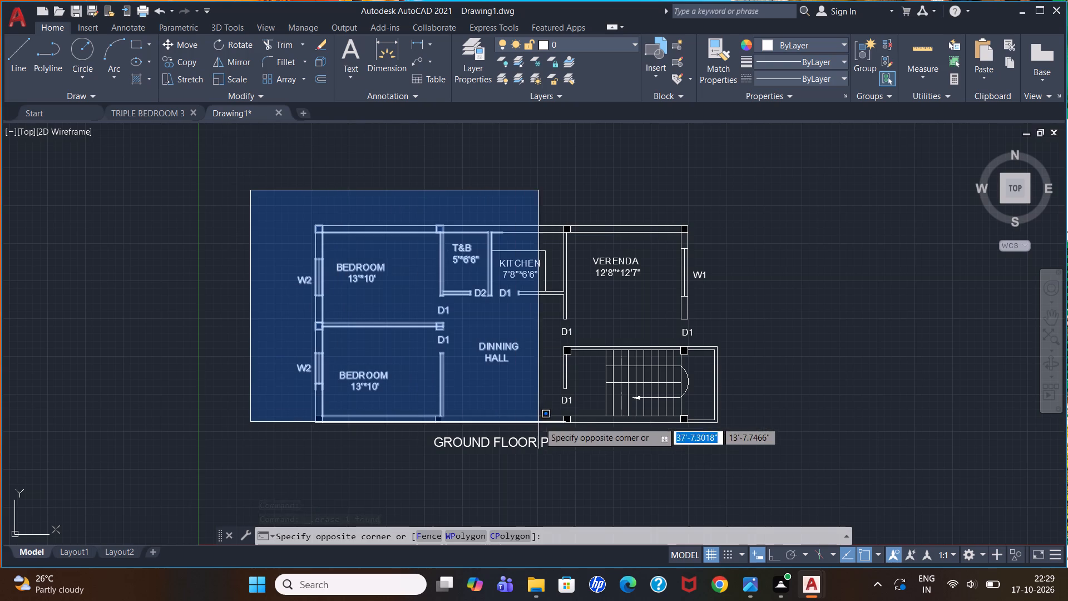
{"action": "left_click", "coordinate": [733, 432]}
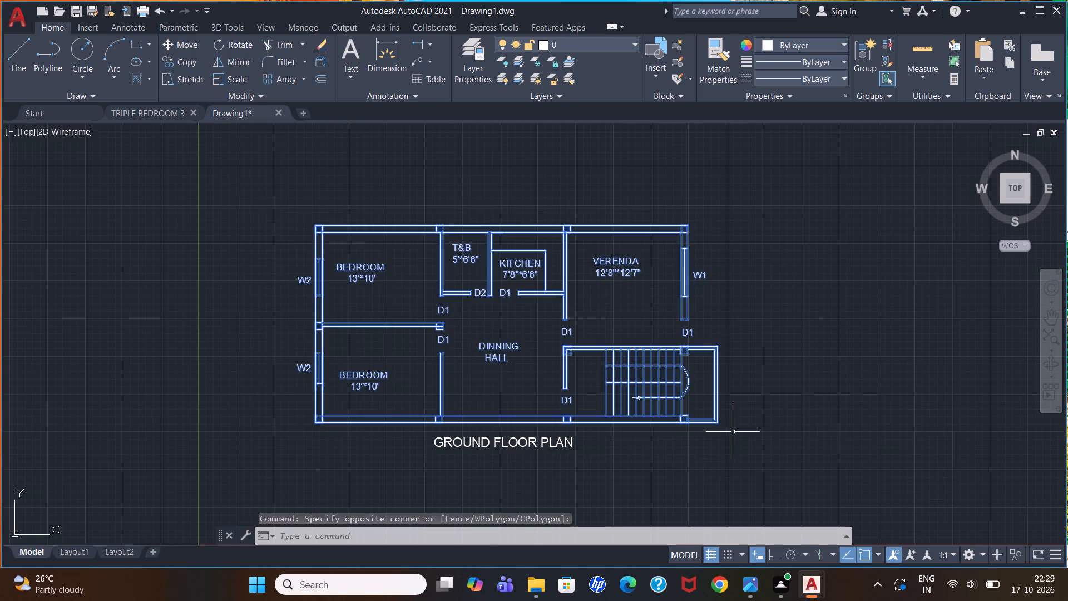
{"action": "type", "text": "CO"}
{"action": "key", "text": "Return"}
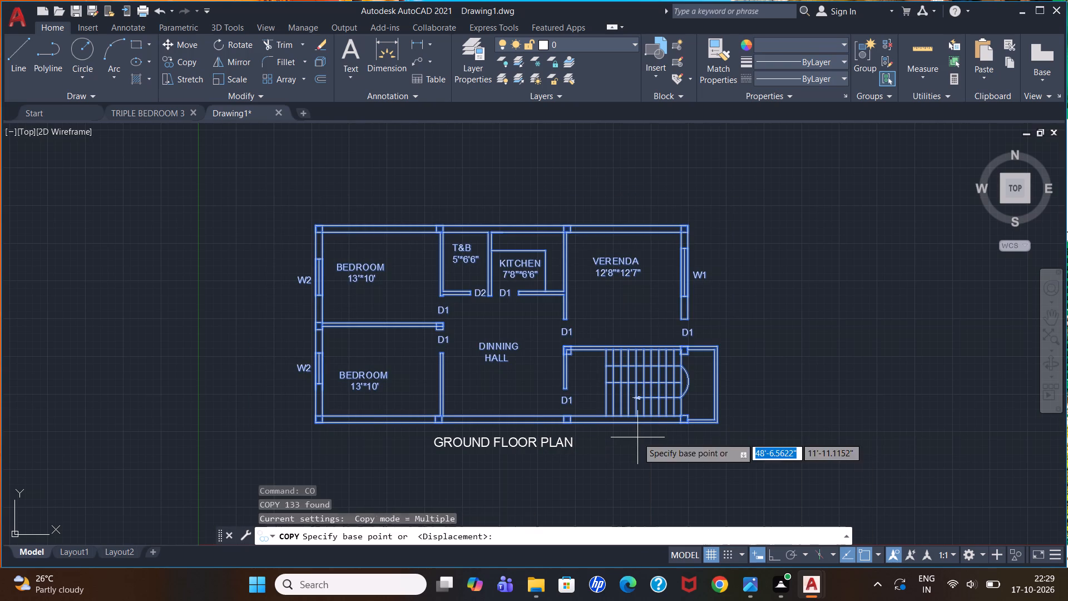
{"action": "left_click", "coordinate": [313, 426]}
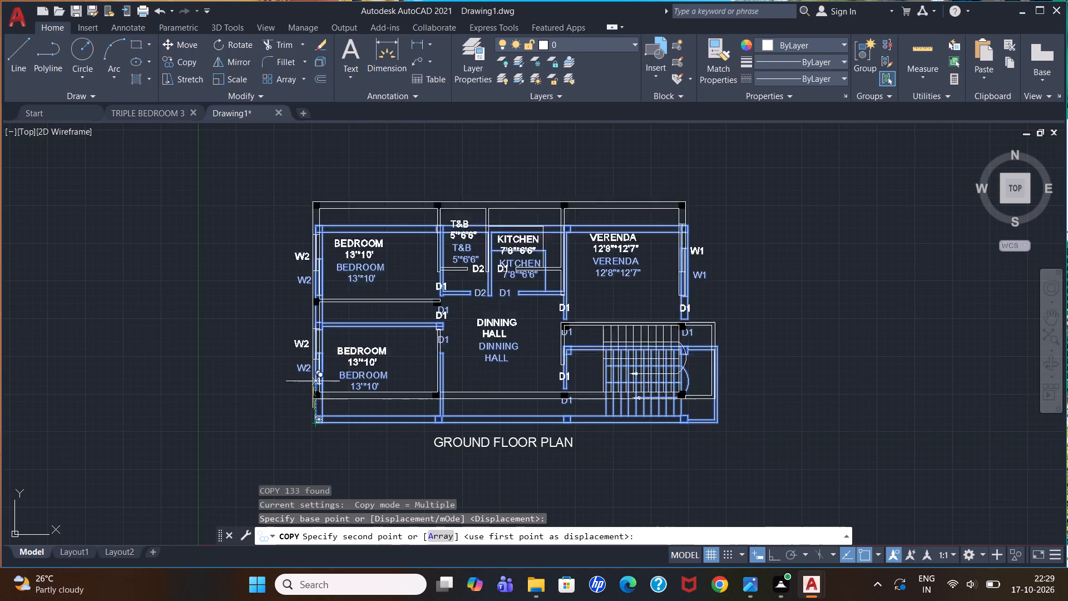
{"action": "scroll", "coordinate": [326, 224], "scroll_direction": "down", "scroll_amount": 2}
{"action": "scroll", "coordinate": [336, 151], "scroll_direction": "up", "scroll_amount": 2}
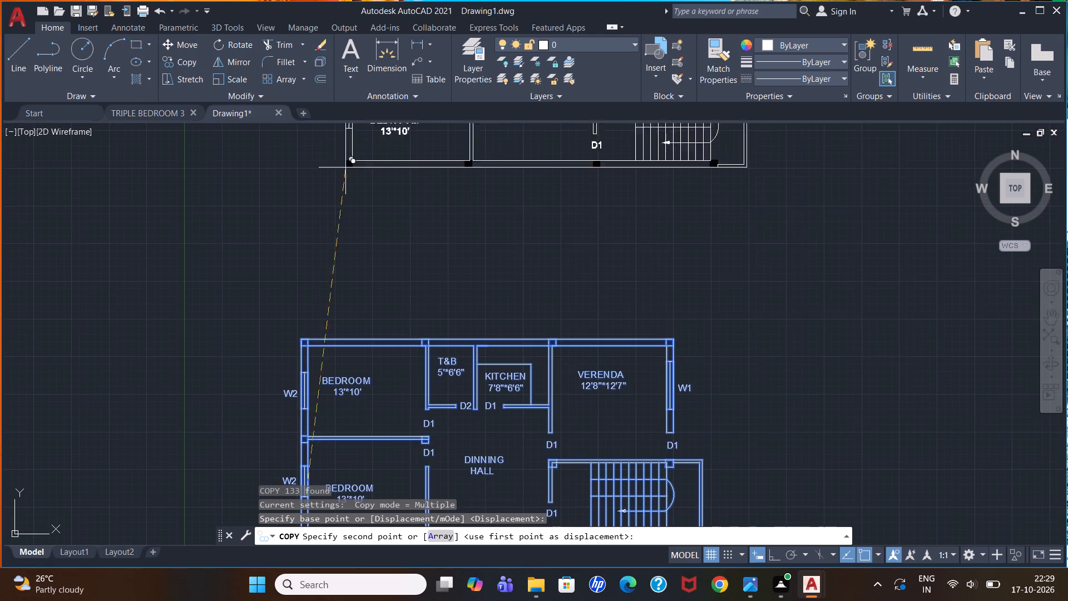
{"action": "left_click", "coordinate": [778, 560]}
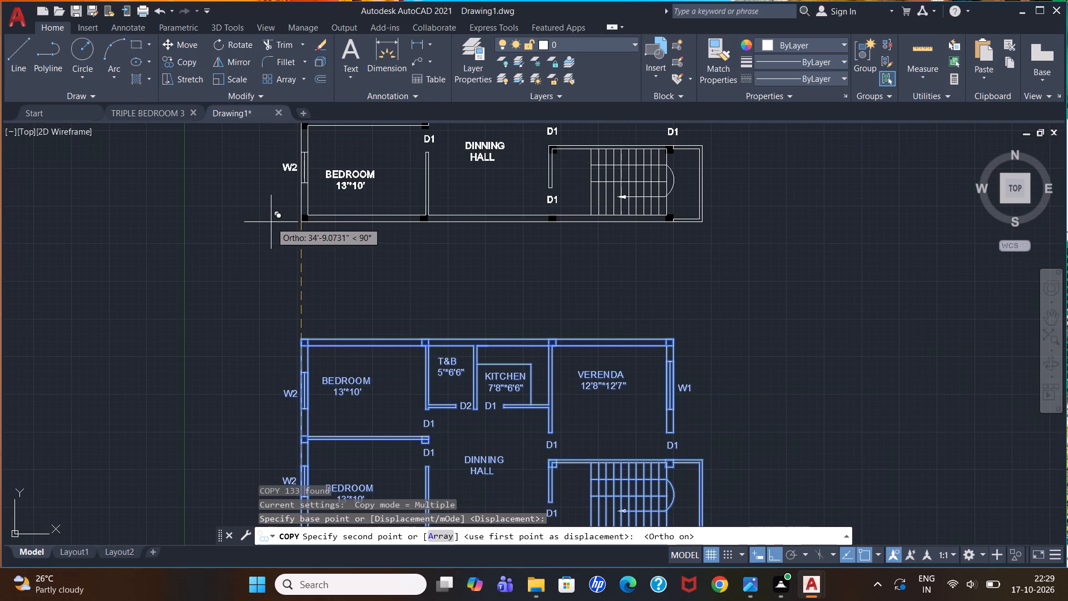
{"action": "left_click", "coordinate": [298, 218]}
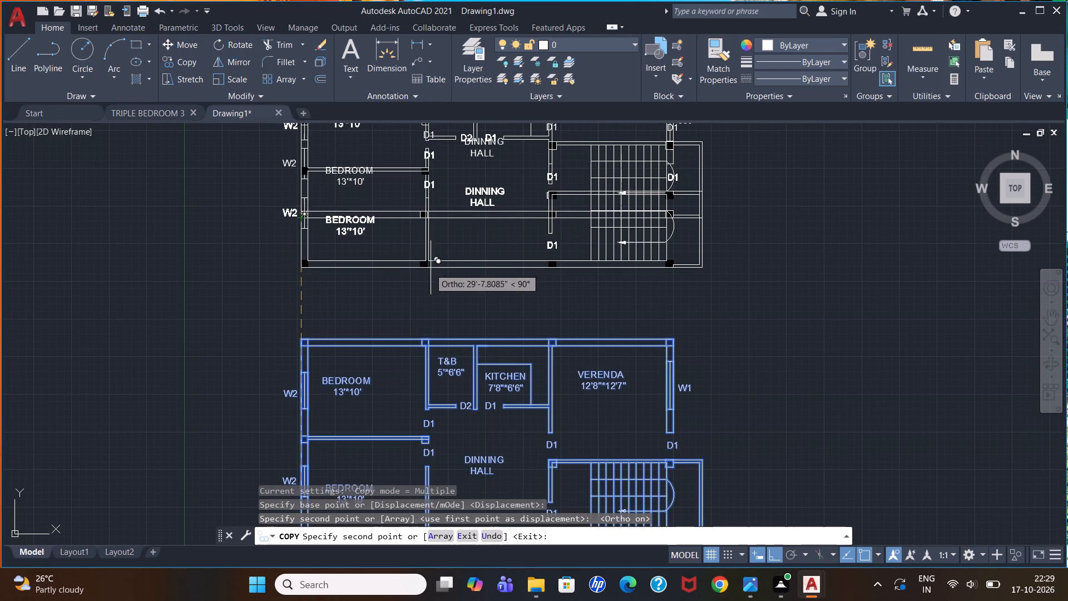
{"action": "key", "text": "Escape"}
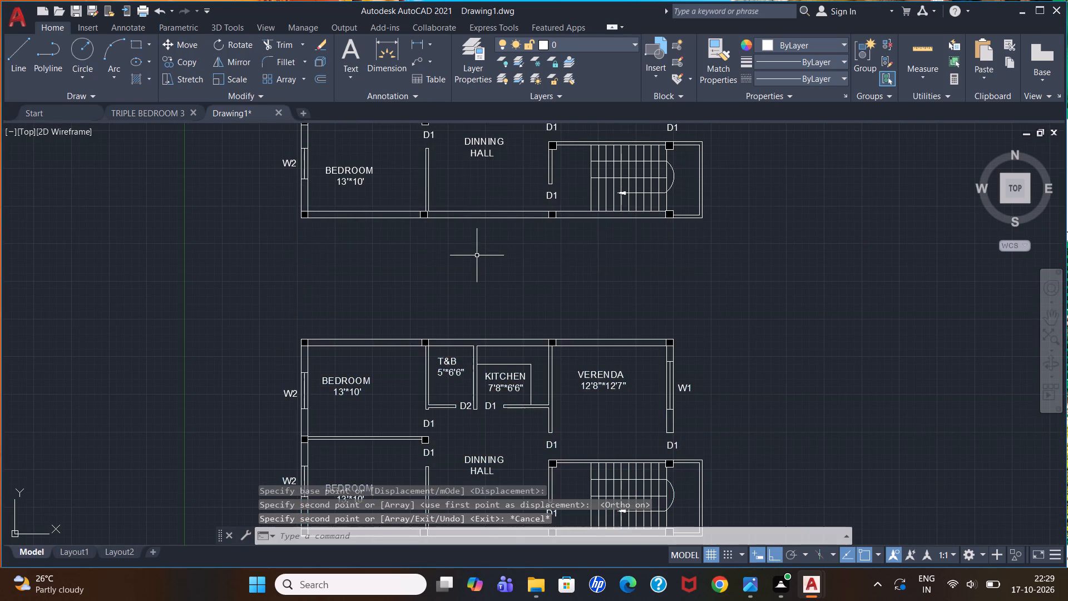
Draw the balcony's outer lines on the copied plan, from the stair block's northeast corner 13'-4" north, and about 3'-3" west to the column.
{"action": "scroll", "coordinate": [492, 216], "scroll_direction": "down", "scroll_amount": 2}
{"action": "scroll", "coordinate": [557, 140], "scroll_direction": "up", "scroll_amount": 3}
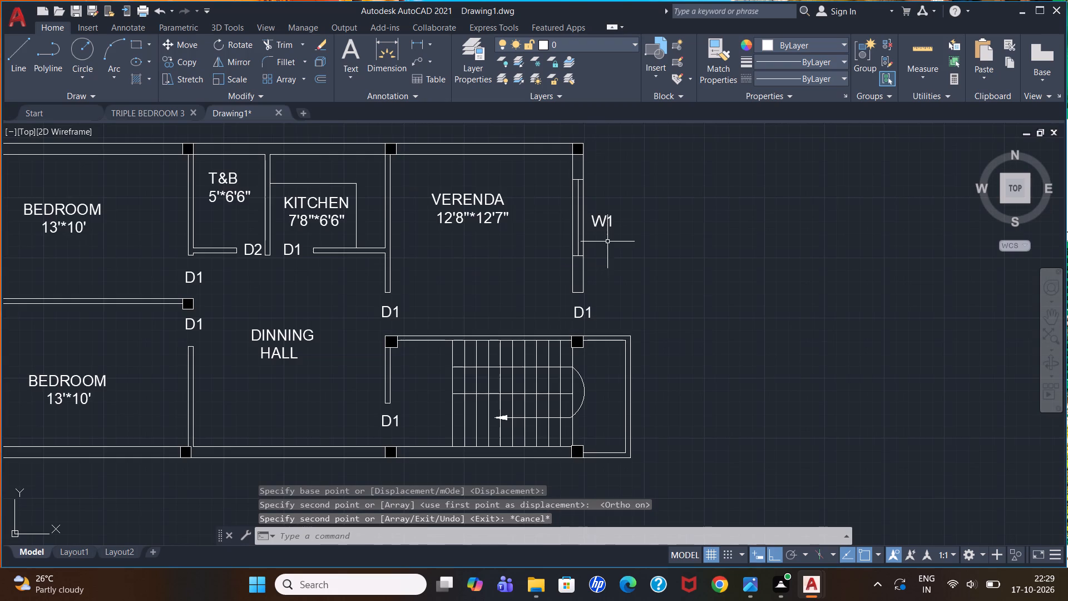
{"action": "scroll", "coordinate": [624, 206], "scroll_direction": "up", "scroll_amount": 1}
{"action": "scroll", "coordinate": [630, 170], "scroll_direction": "down", "scroll_amount": 3}
{"action": "scroll", "coordinate": [640, 115], "scroll_direction": "up", "scroll_amount": 2}
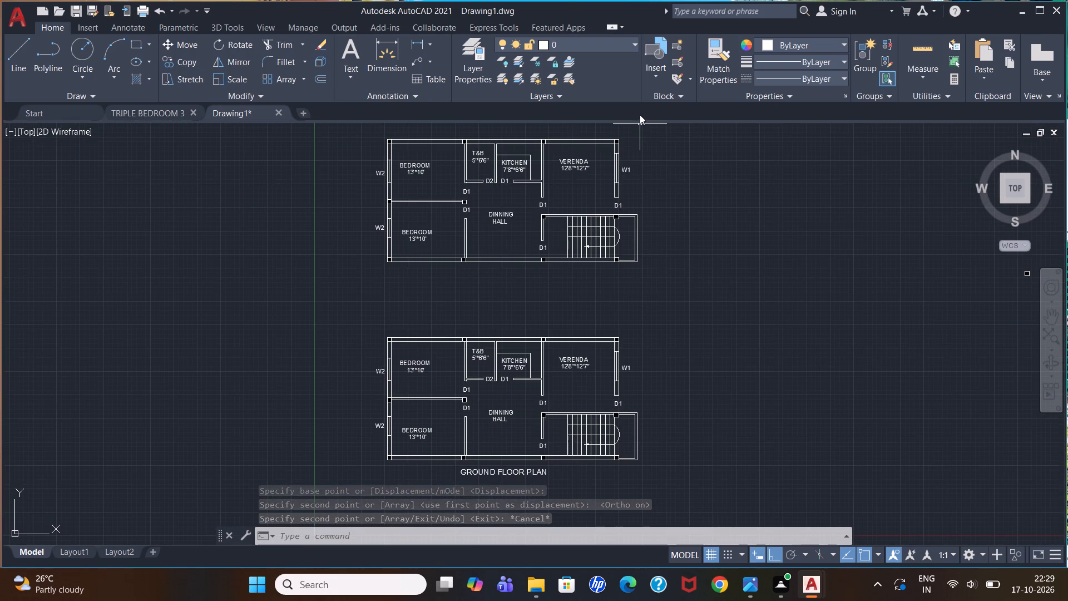
{"action": "scroll", "coordinate": [644, 126], "scroll_direction": "up", "scroll_amount": 3}
{"action": "scroll", "coordinate": [612, 183], "scroll_direction": "up", "scroll_amount": 1}
{"action": "scroll", "coordinate": [584, 200], "scroll_direction": "down", "scroll_amount": 1}
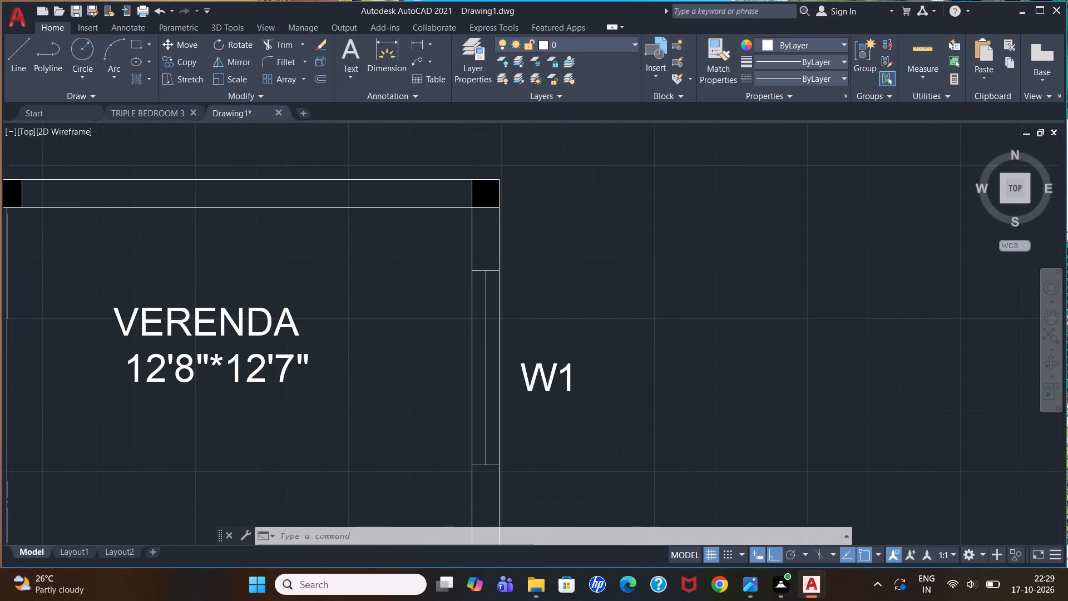
{"action": "scroll", "coordinate": [584, 200], "scroll_direction": "down", "scroll_amount": 1}
{"action": "key", "text": "l"}
{"action": "key", "text": "Return"}
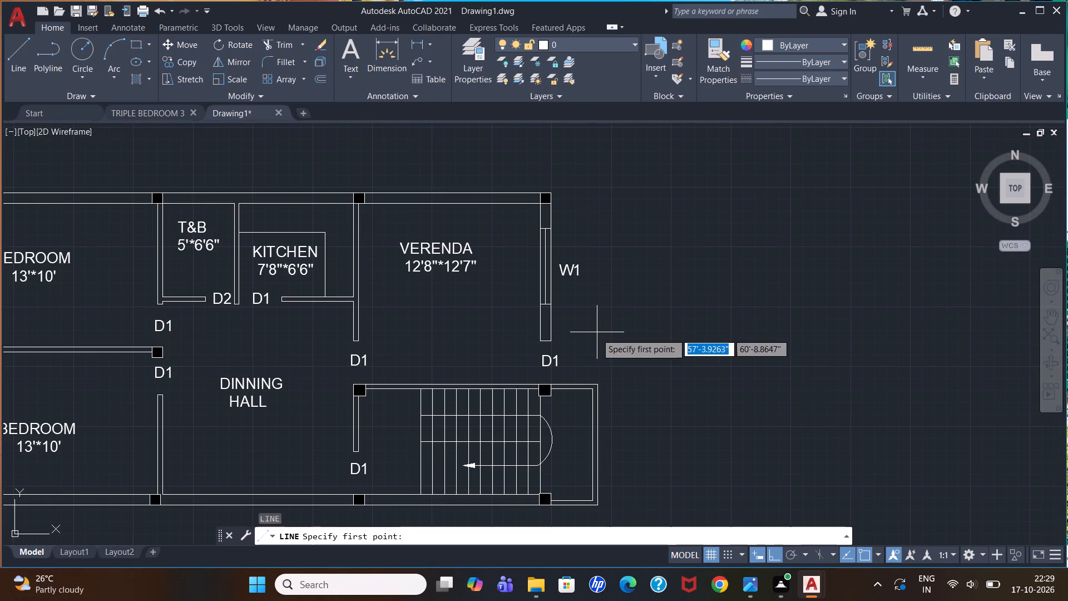
{"action": "left_click", "coordinate": [595, 387]}
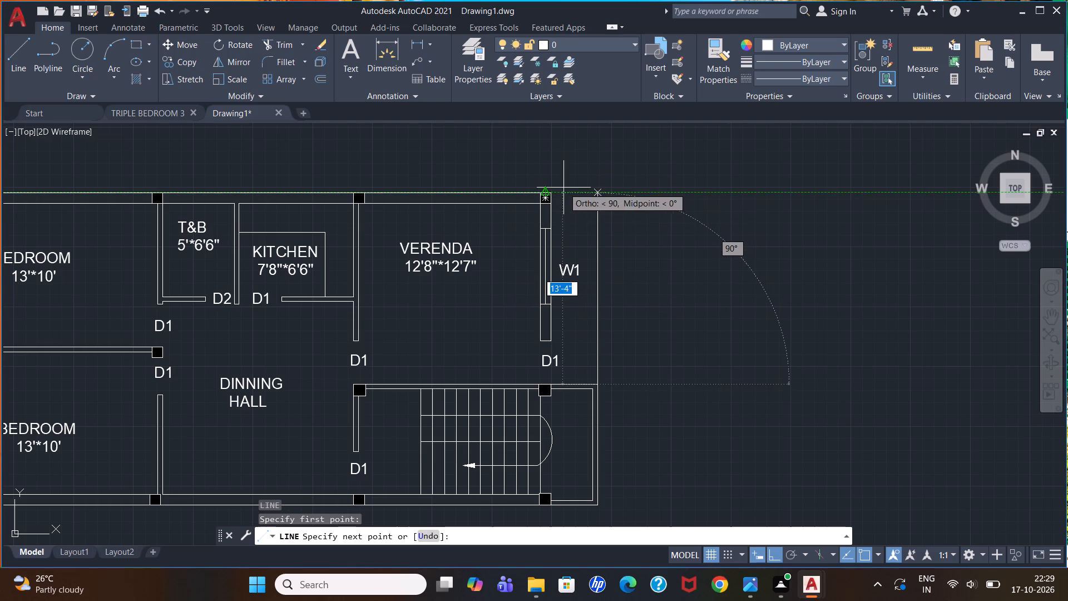
{"action": "left_click", "coordinate": [598, 192]}
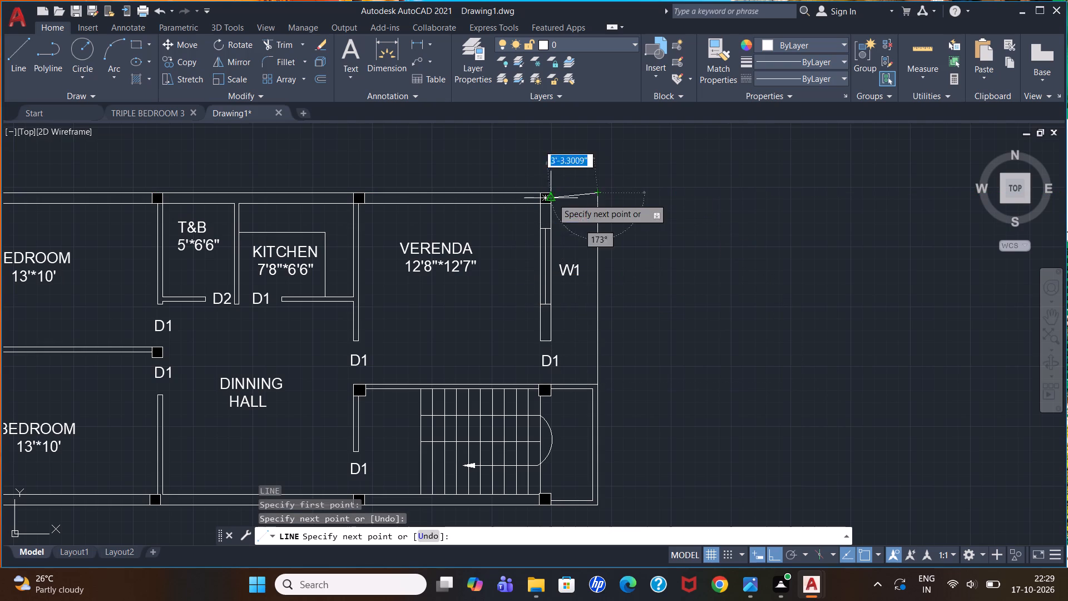
{"action": "left_click", "coordinate": [552, 189]}
{"action": "key", "text": "Escape"}
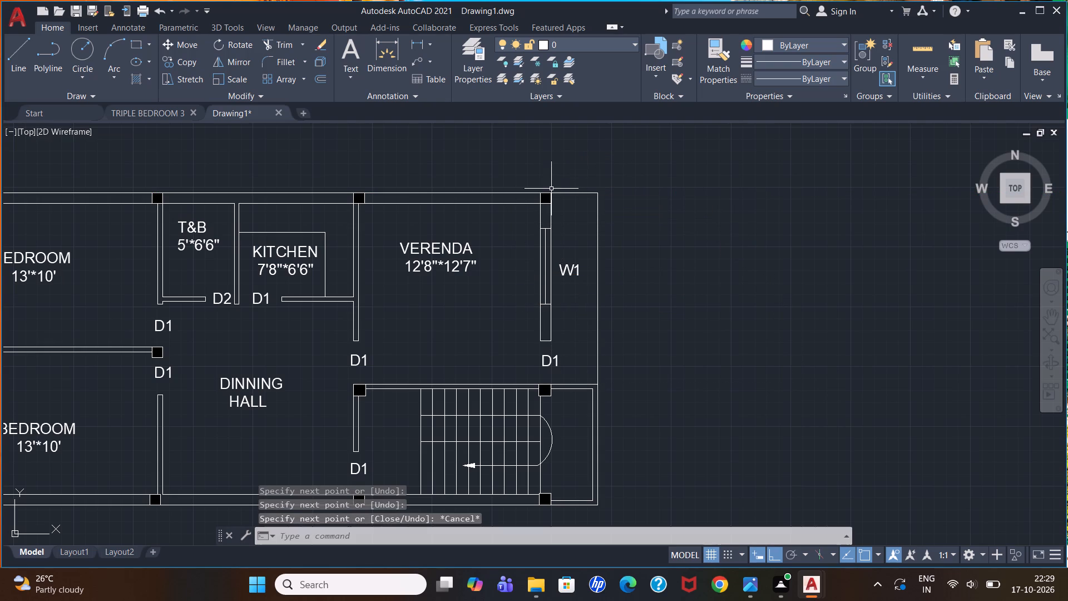
Offset the balcony's east and north outer lines 4" inward.
{"action": "key", "text": "o"}
{"action": "key", "text": "Return"}
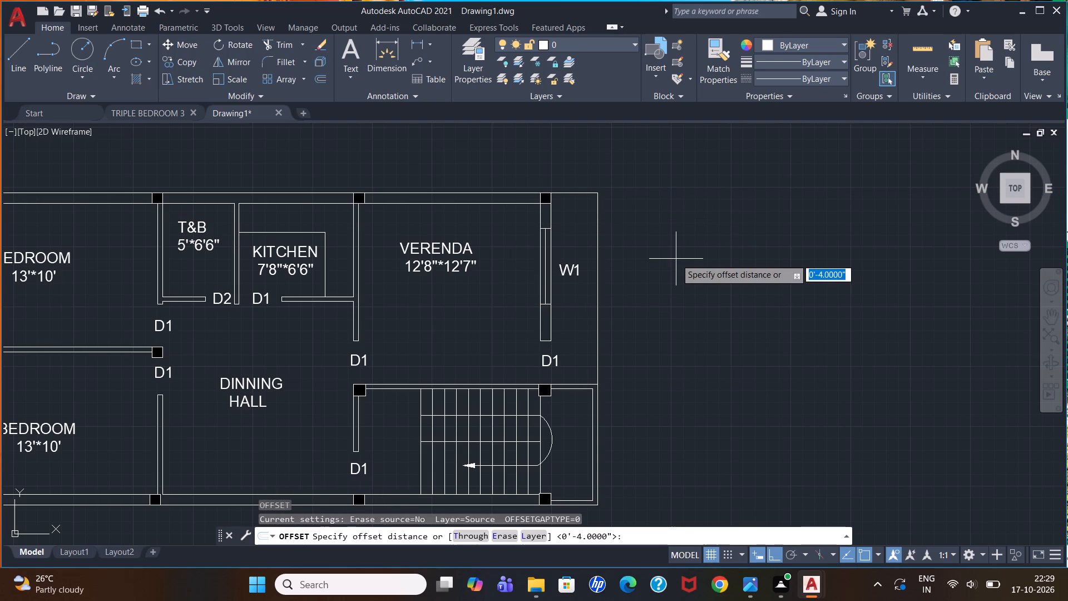
{"action": "key", "text": "4"}
{"action": "key", "text": "shift+quotedbl"}
{"action": "key", "text": "Return"}
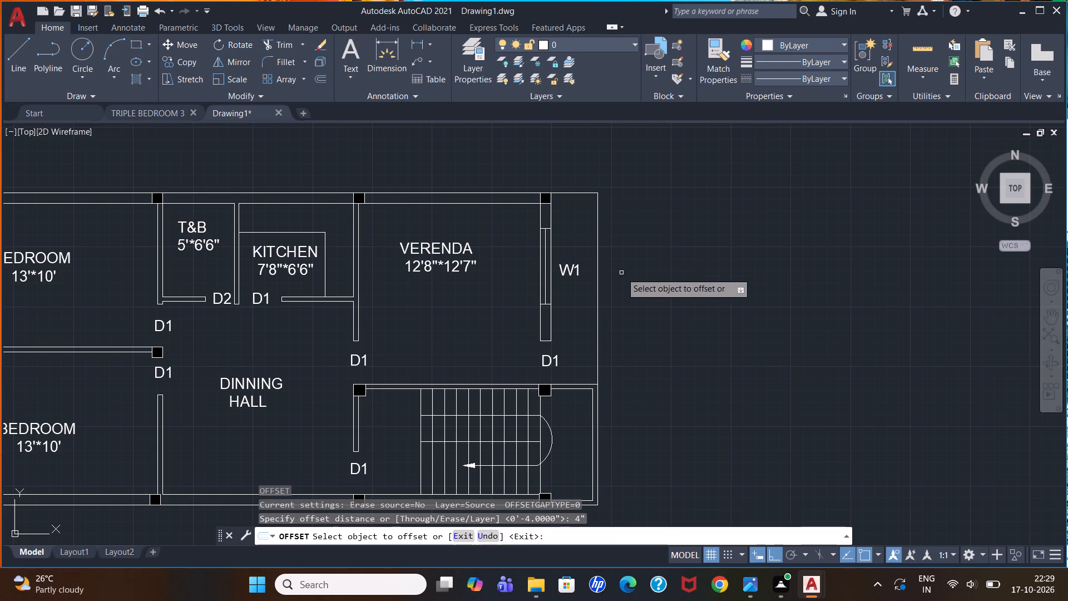
{"action": "left_click", "coordinate": [598, 272]}
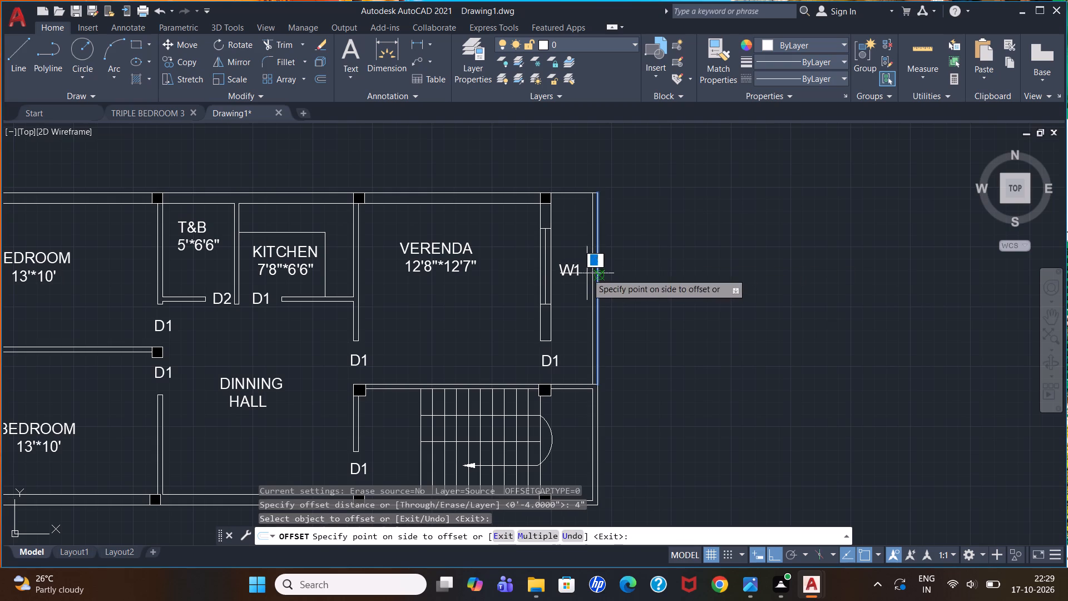
{"action": "left_click", "coordinate": [587, 273]}
{"action": "key", "text": "ctrl+z"}
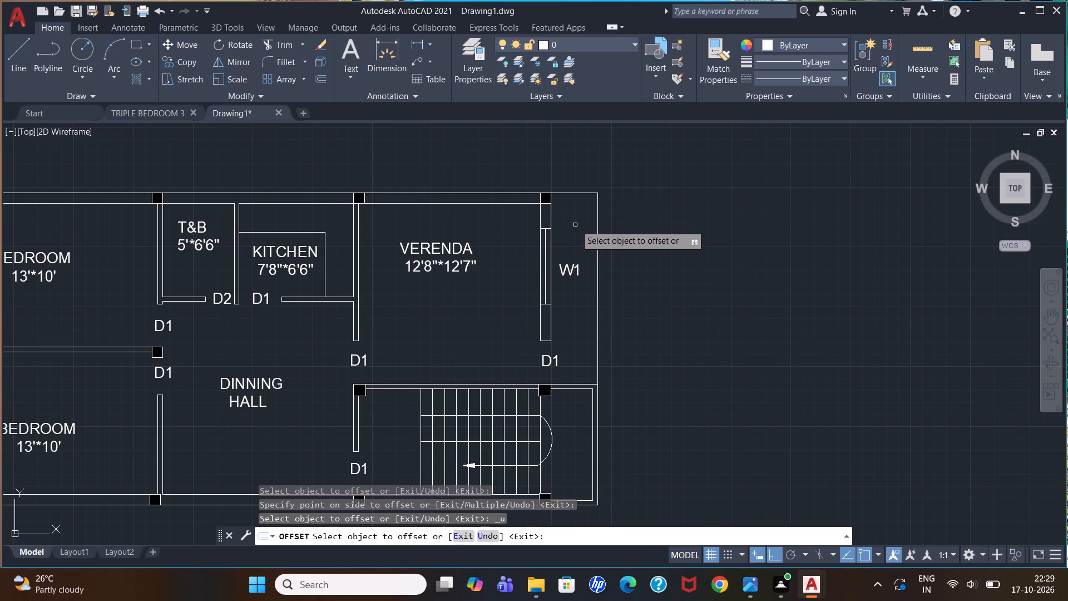
{"action": "left_click", "coordinate": [597, 239]}
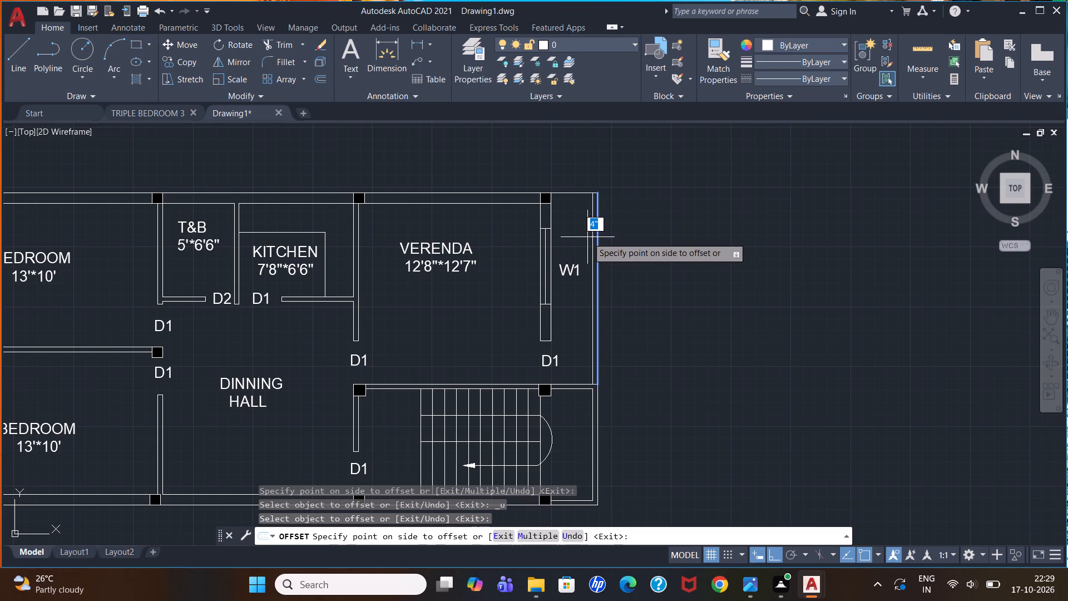
{"action": "left_click", "coordinate": [587, 237]}
{"action": "left_click", "coordinate": [573, 193]}
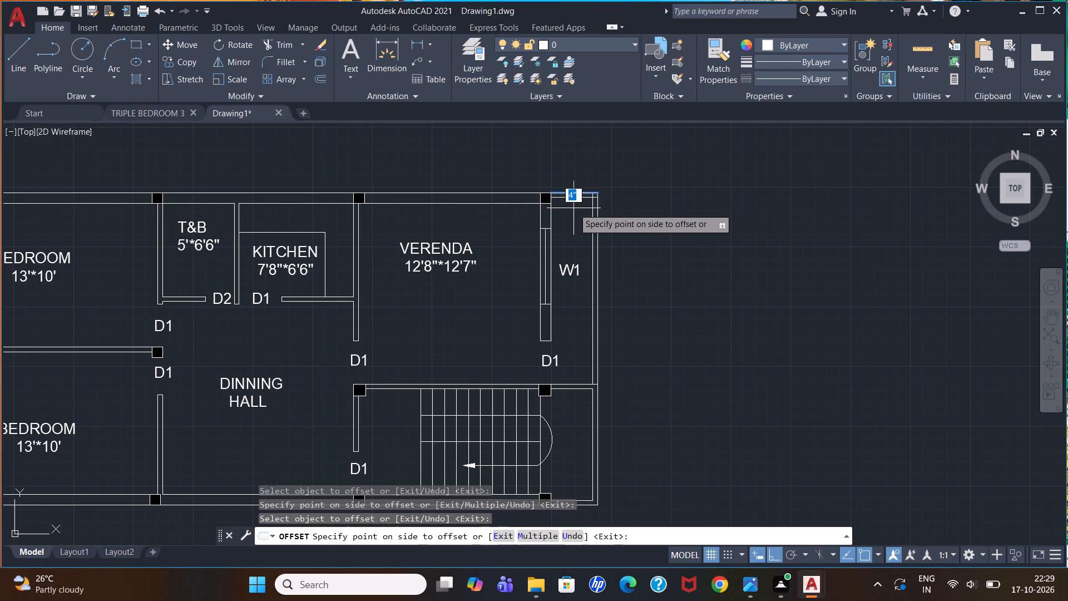
{"action": "left_click", "coordinate": [573, 208]}
{"action": "key", "text": "Escape"}
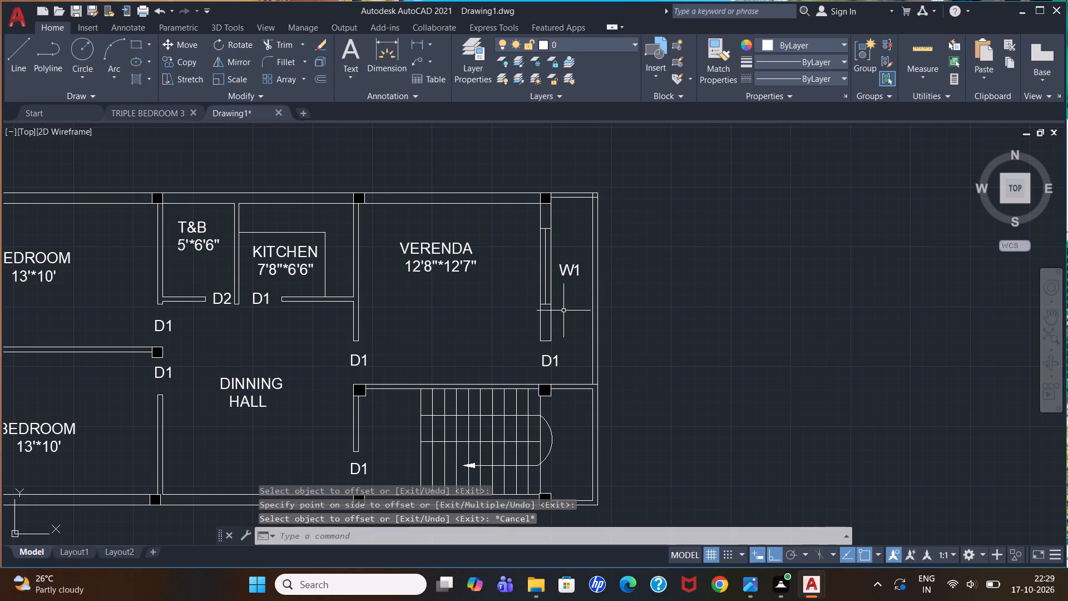
{"action": "key", "text": "Escape"}
{"action": "key", "text": "Escape"}
{"action": "key", "text": "Escape"}
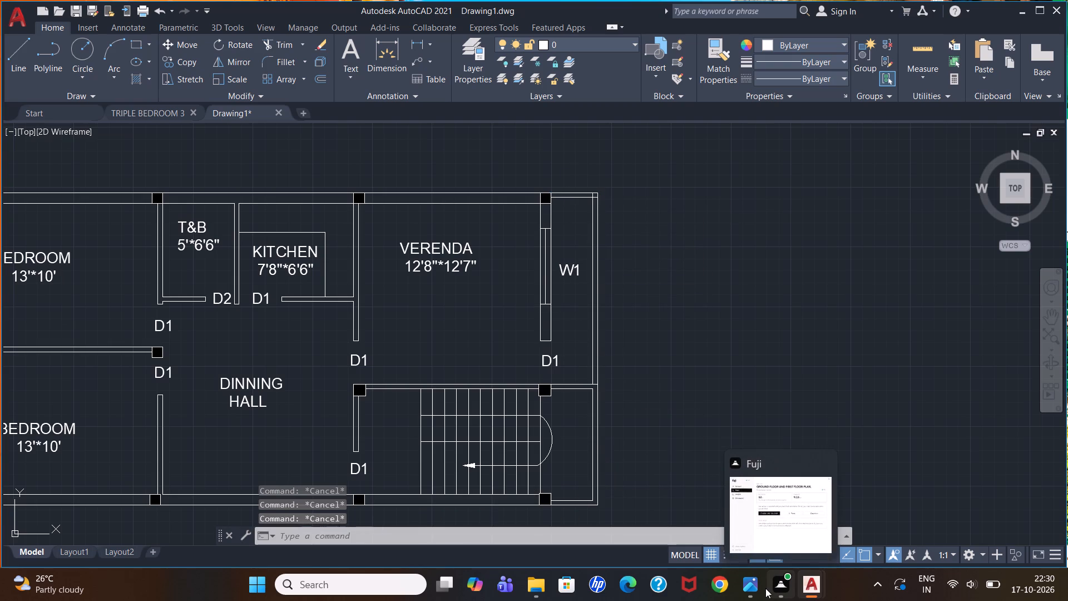
Switch to the reference image in Photos and examine the balcony and its junction with the stair block on the first floor plan.
{"action": "left_click", "coordinate": [733, 520]}
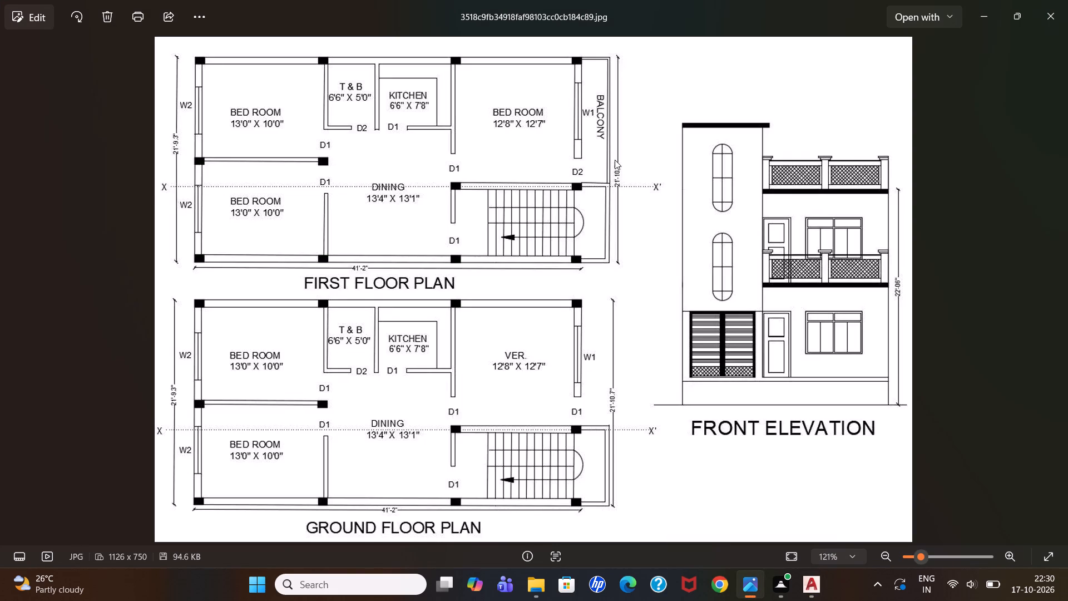
{"action": "scroll", "coordinate": [629, 108], "scroll_direction": "up", "scroll_amount": 2}
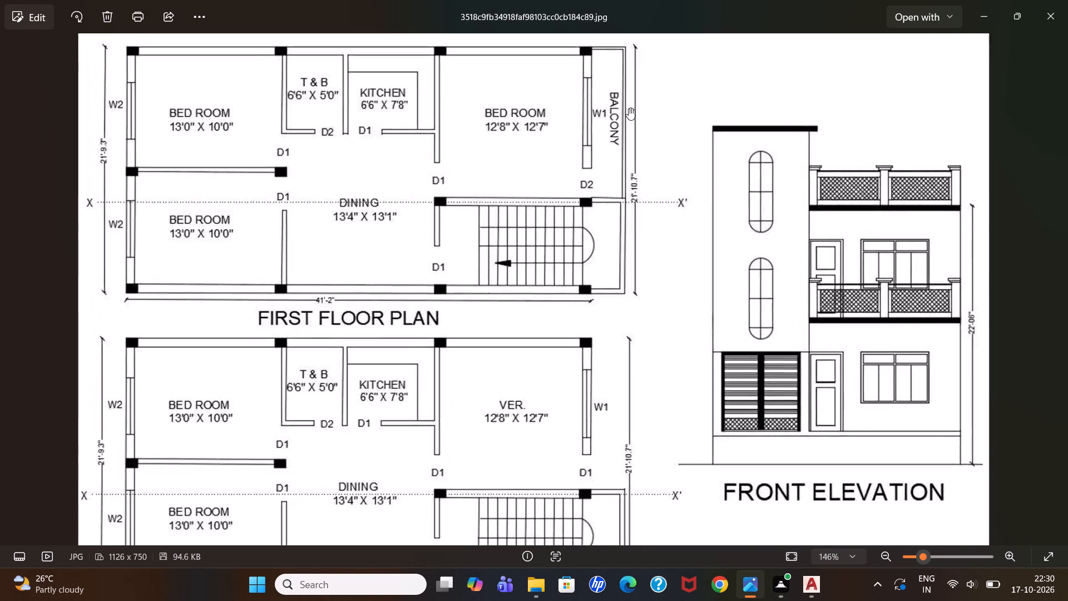
{"action": "scroll", "coordinate": [629, 108], "scroll_direction": "up", "scroll_amount": 3}
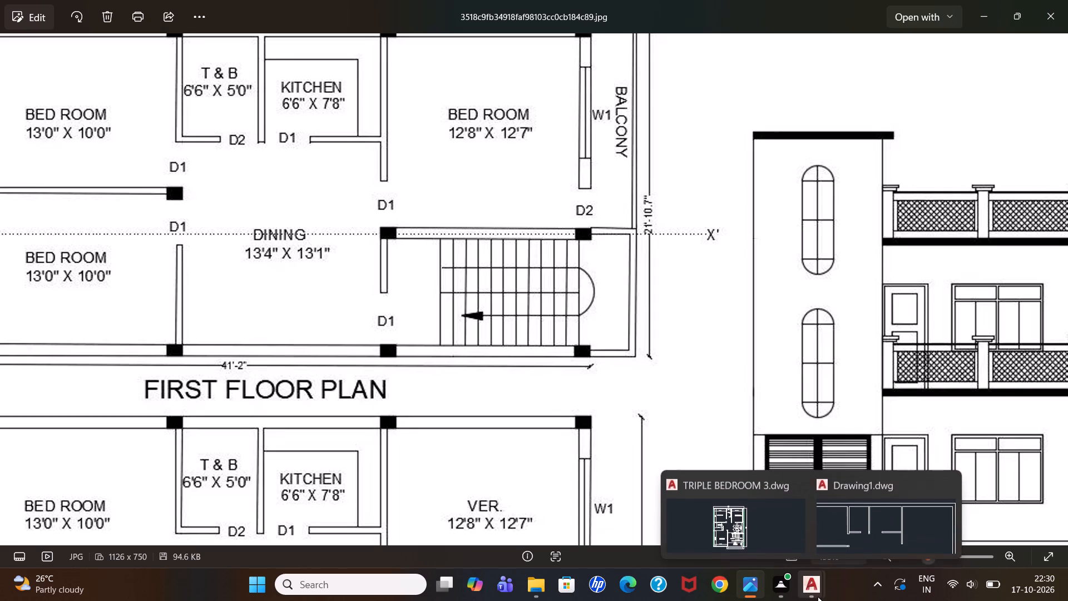
Switch back to Drawing1 in AutoCAD and trim the overlapping inner line ends at the balcony's northeast corner.
{"action": "left_click", "coordinate": [866, 499]}
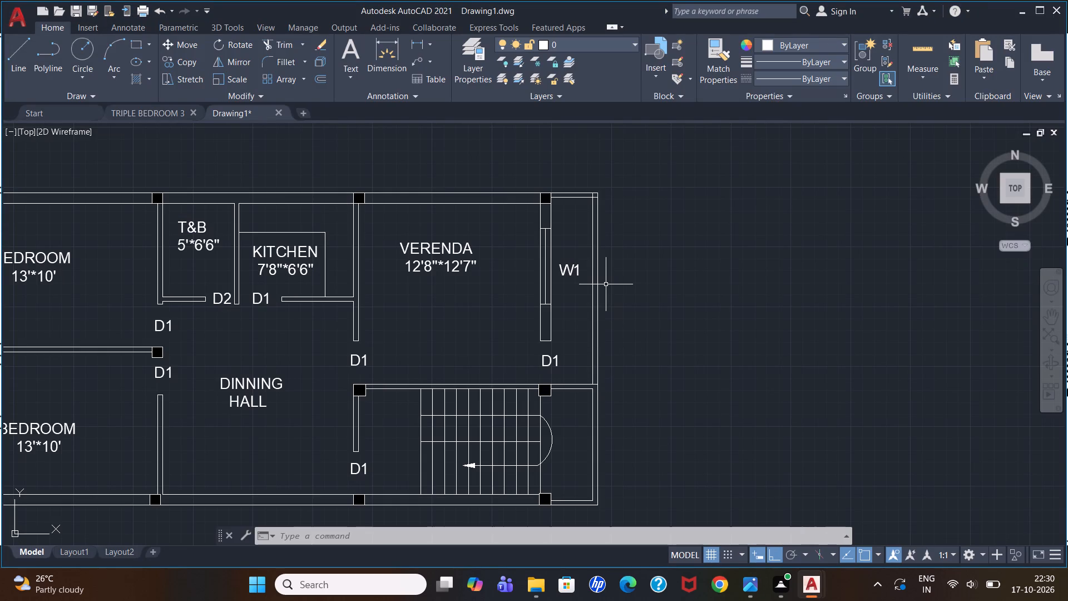
{"action": "type", "text": "TR"}
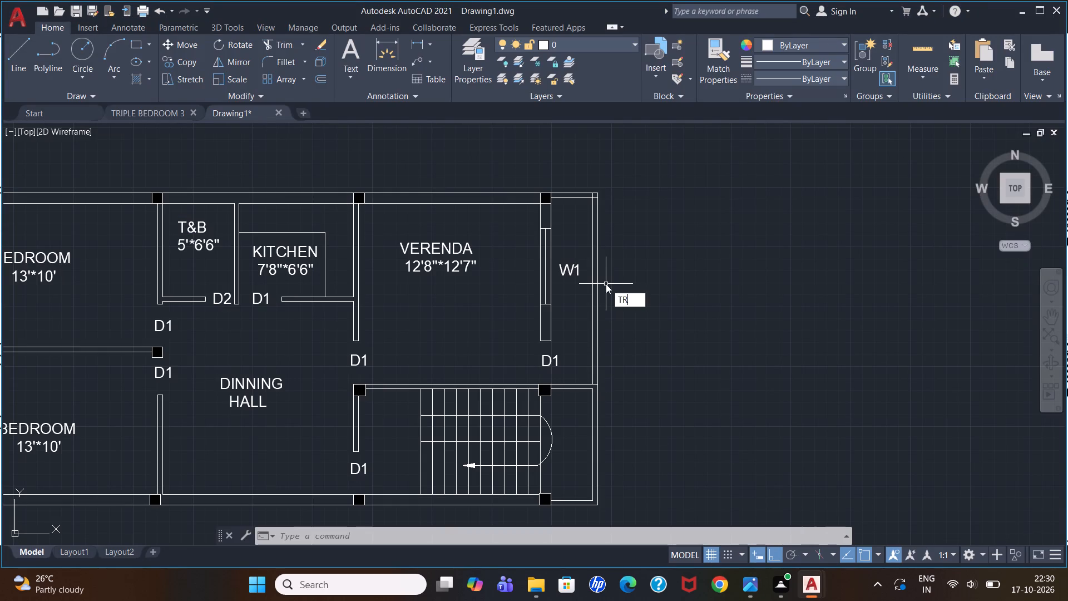
{"action": "key", "text": "Return"}
{"action": "scroll", "coordinate": [596, 190], "scroll_direction": "up", "scroll_amount": 3}
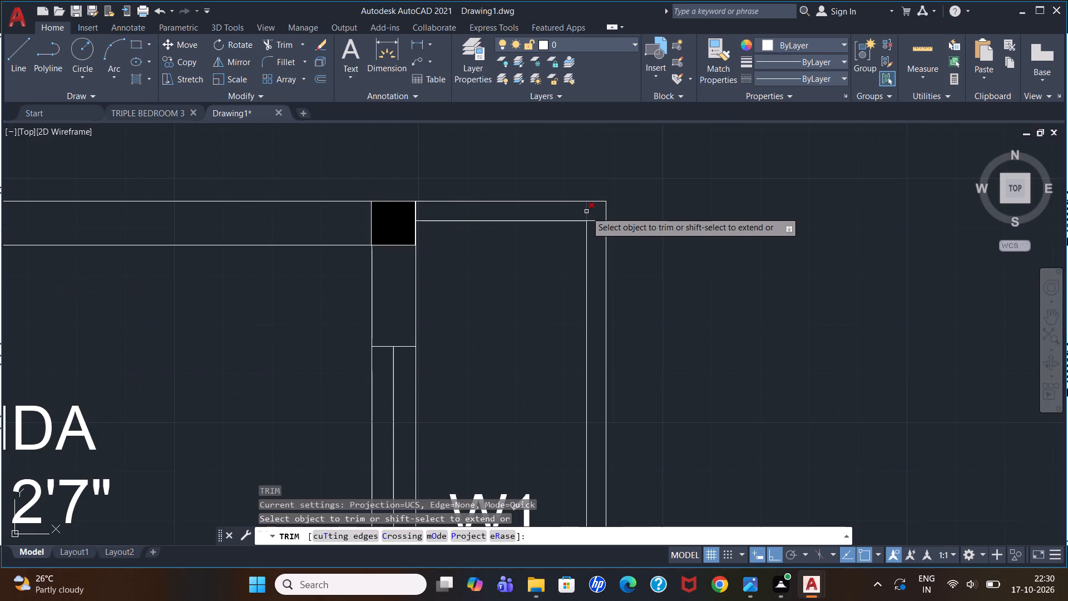
{"action": "left_click", "coordinate": [586, 211]}
{"action": "left_click", "coordinate": [597, 220]}
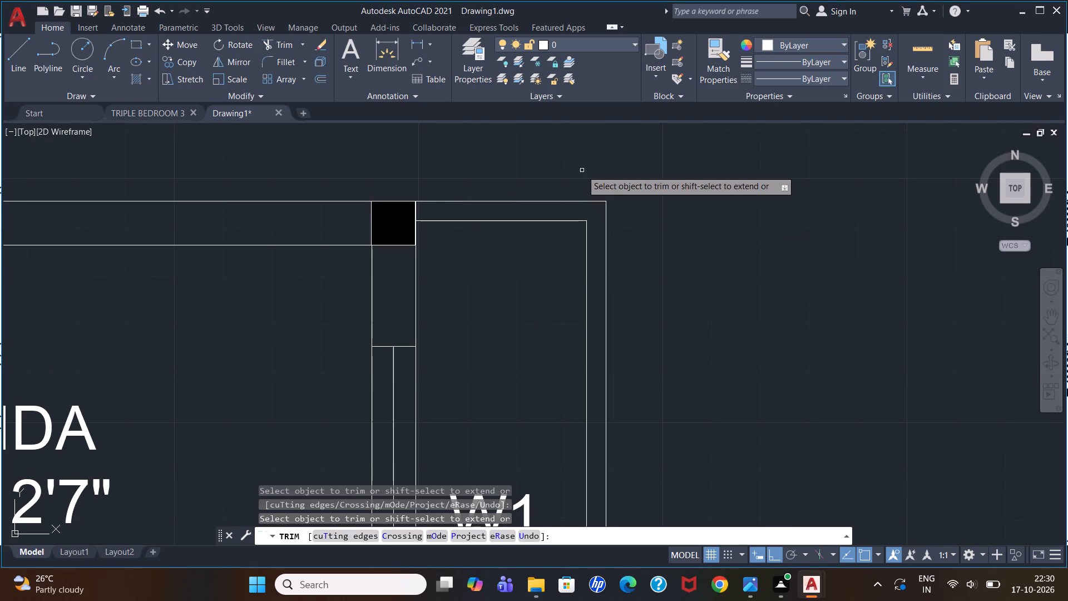
{"action": "scroll", "coordinate": [582, 170], "scroll_direction": "down", "scroll_amount": 4}
{"action": "scroll", "coordinate": [609, 195], "scroll_direction": "up", "scroll_amount": 2}
{"action": "key", "text": "Escape"}
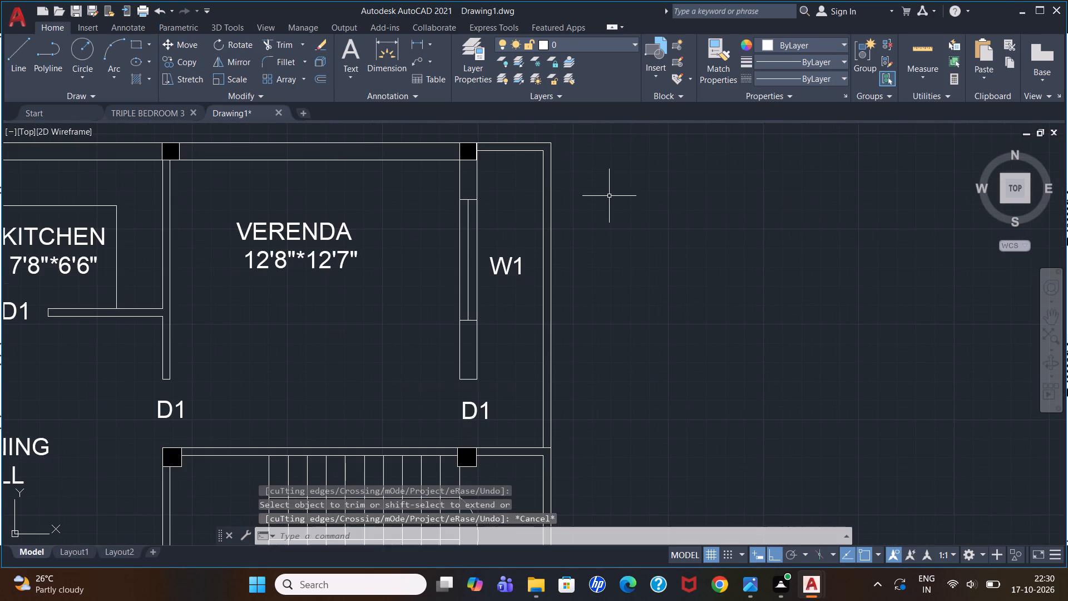
Move the W1 label straight west out of the balcony, across the window and into the adjoining room.
{"action": "left_click", "coordinate": [483, 248]}
{"action": "left_click", "coordinate": [525, 292]}
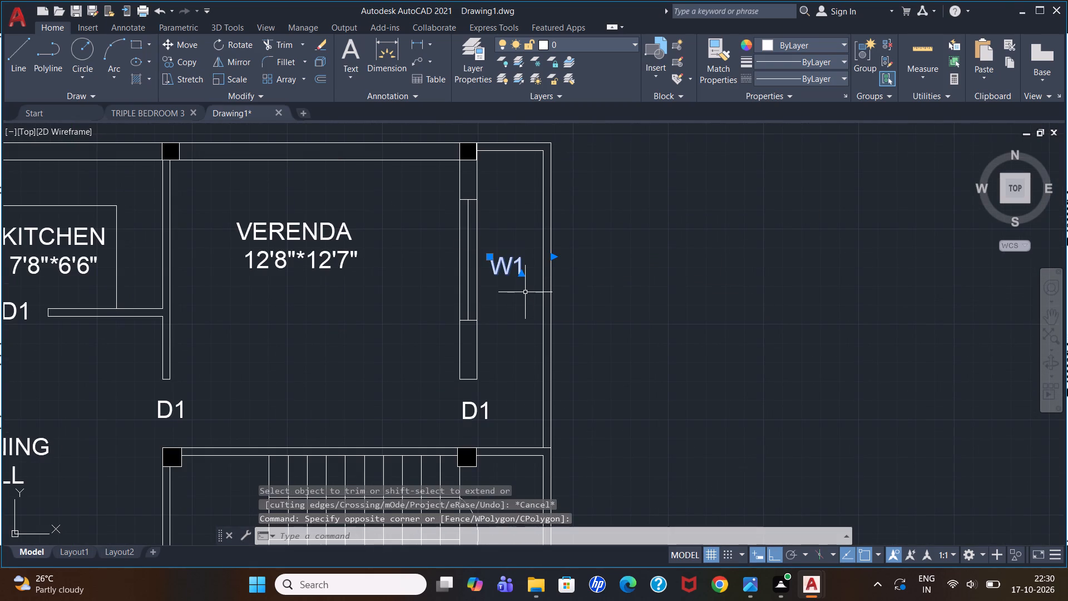
{"action": "key", "text": "m"}
{"action": "key", "text": "Return"}
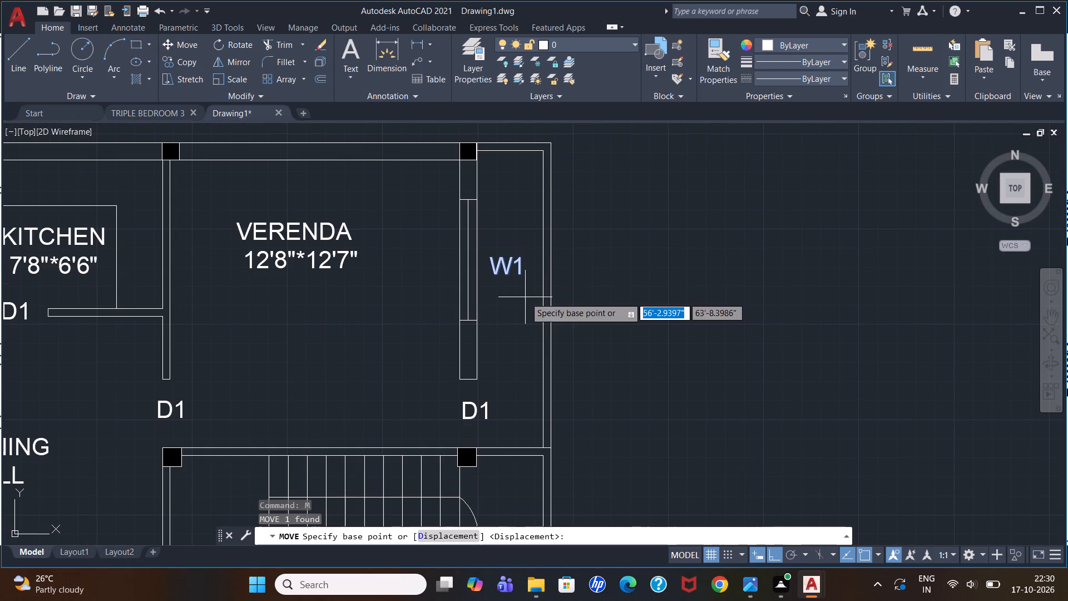
{"action": "left_click", "coordinate": [502, 275]}
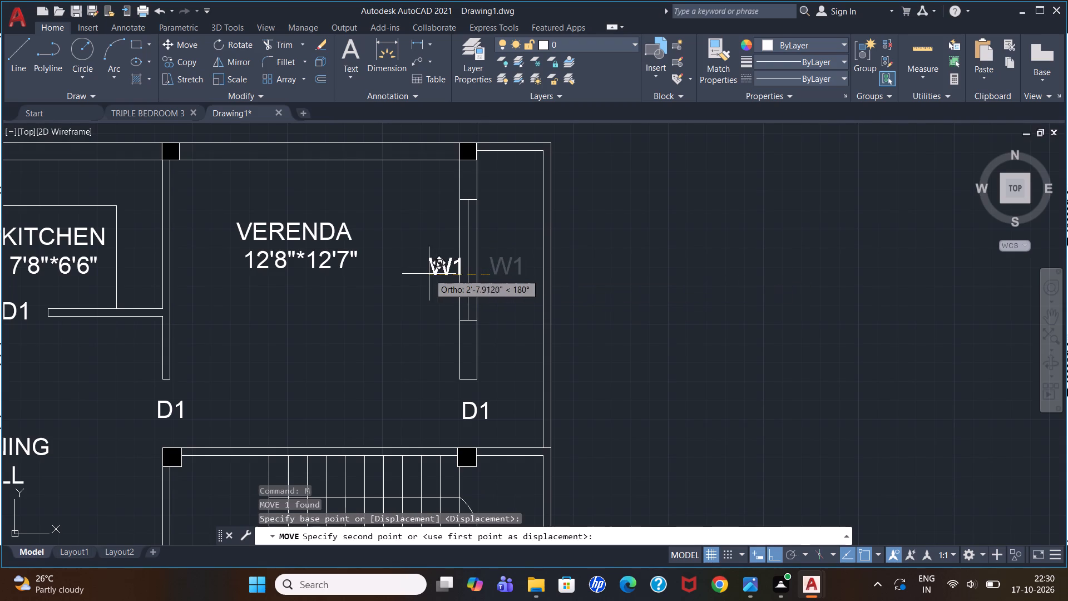
{"action": "left_click", "coordinate": [422, 277]}
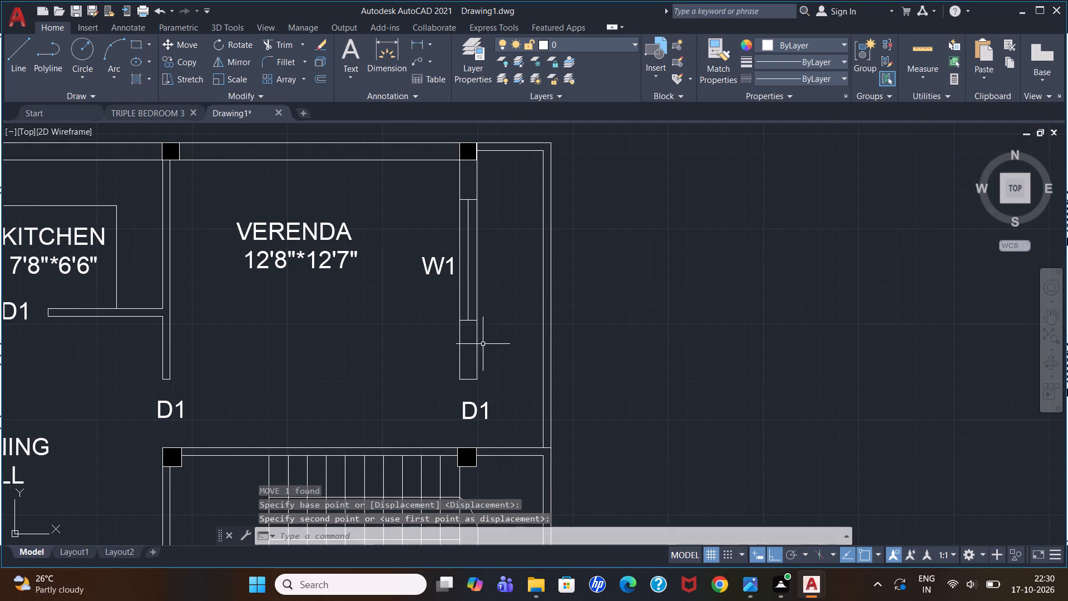
{"action": "key", "text": "Escape"}
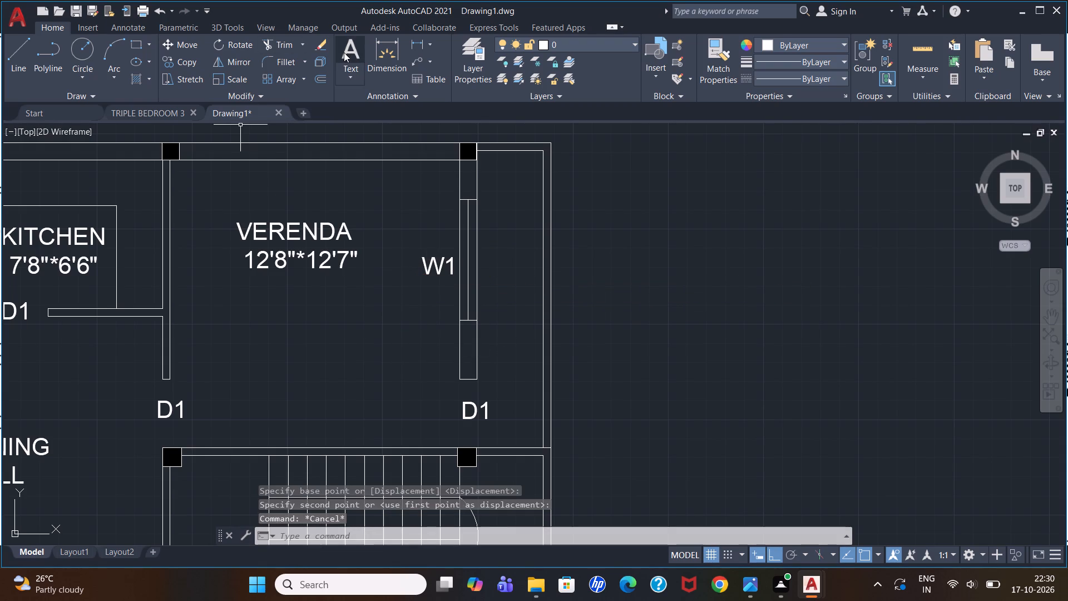
Add the text BALCONY at 9" height in the empty space east of the copied plan.
{"action": "left_click", "coordinate": [344, 52]}
{"action": "left_click", "coordinate": [639, 219]}
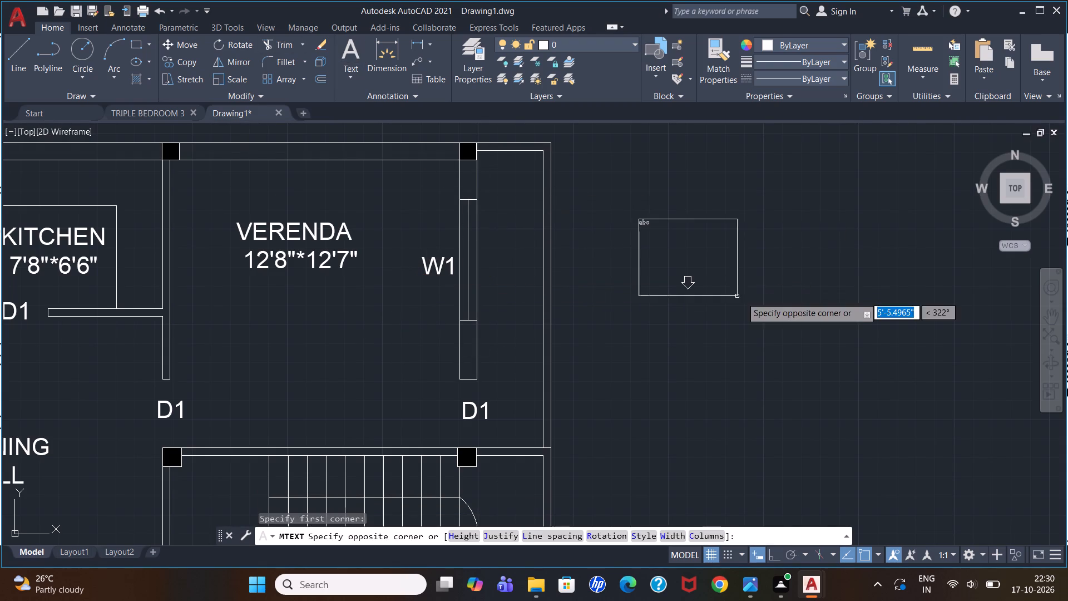
{"action": "left_click", "coordinate": [744, 297]}
{"action": "type", "text": "BALCONY"}
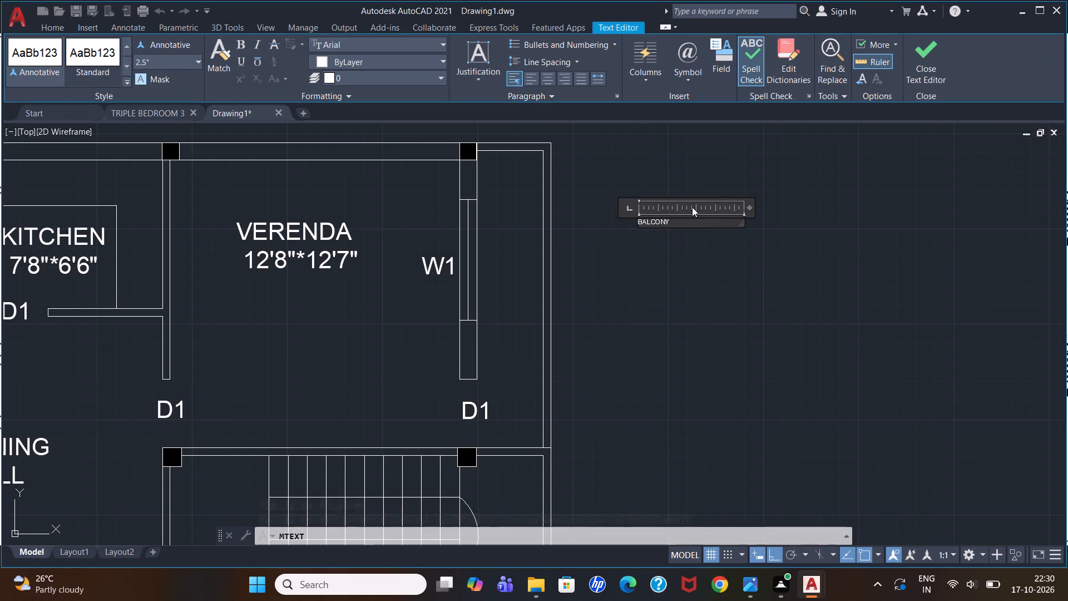
{"action": "left_click_drag", "start_coordinate": [690, 220], "coordinate": [610, 223]}
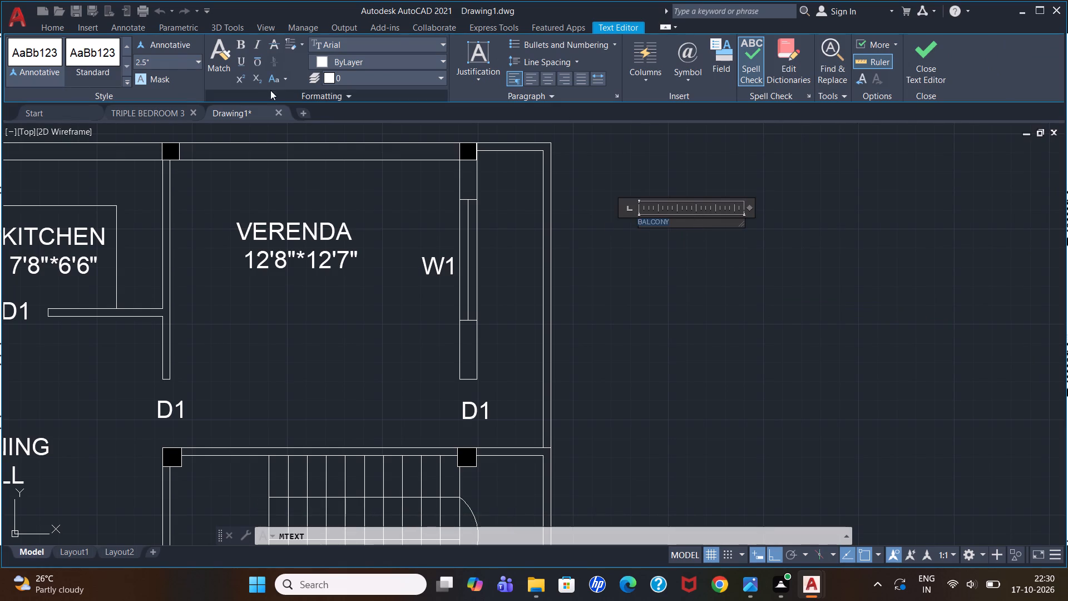
{"action": "left_click", "coordinate": [199, 58]}
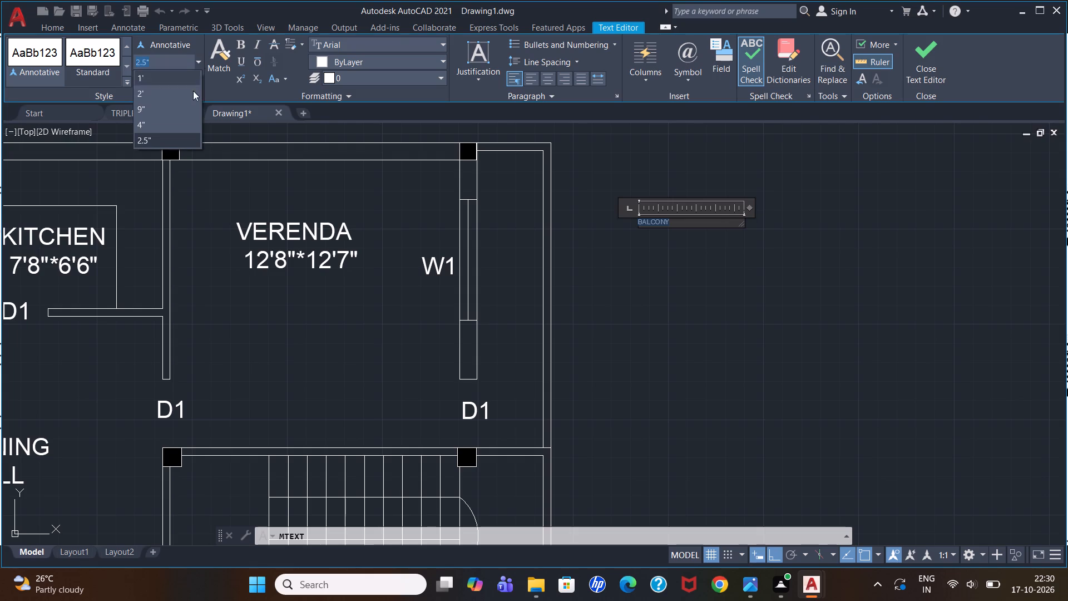
{"action": "left_click", "coordinate": [172, 109]}
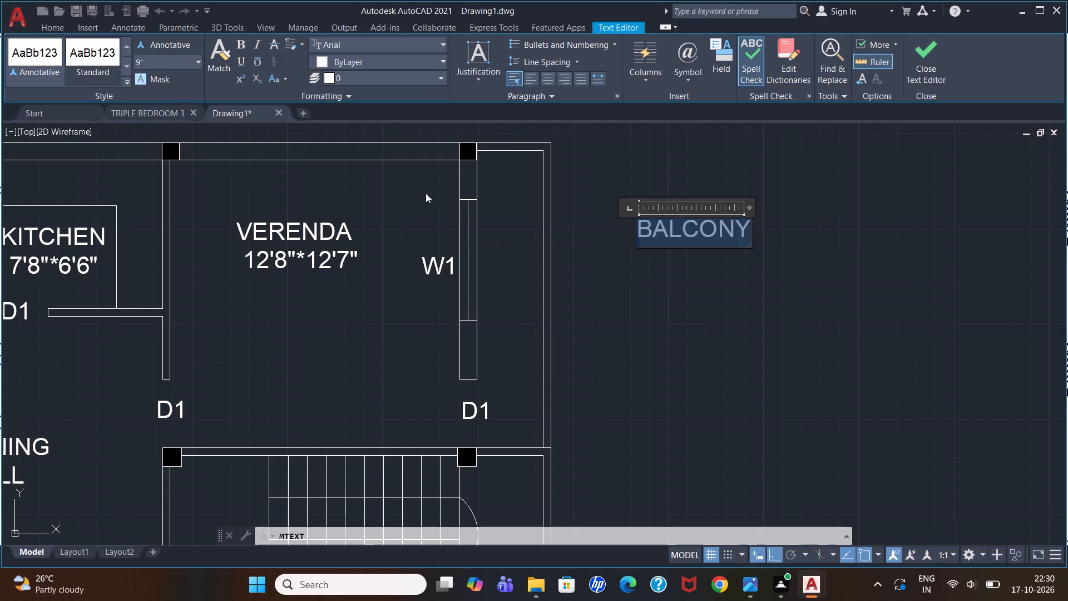
{"action": "left_click", "coordinate": [712, 246]}
{"action": "left_click", "coordinate": [723, 295]}
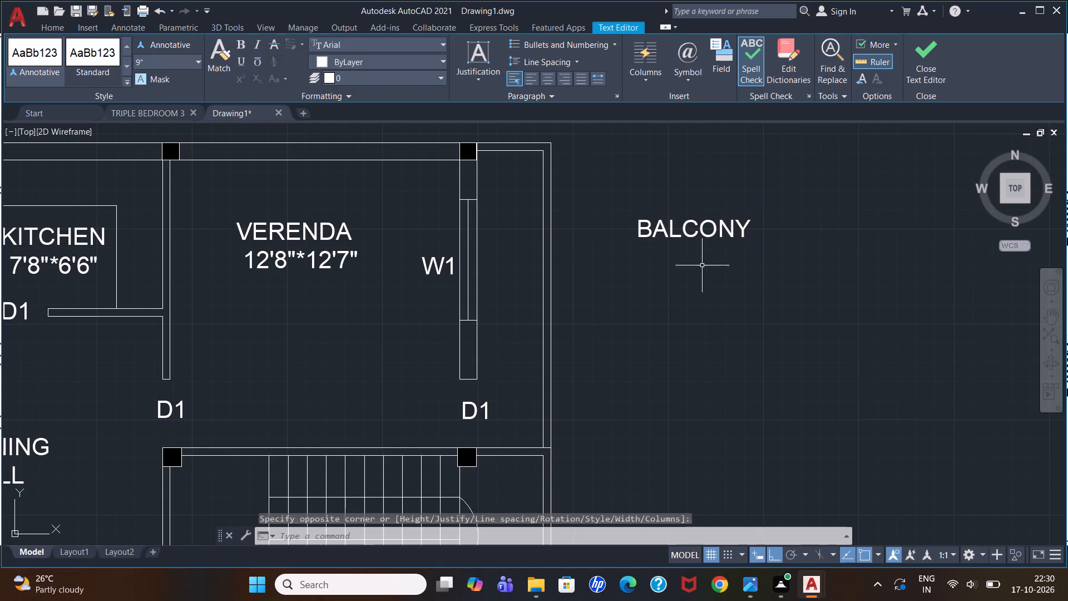
Rotate the BALCONY label 90° clockwise so that it reads downward.
{"action": "left_click", "coordinate": [698, 232]}
{"action": "left_click", "coordinate": [242, 48]}
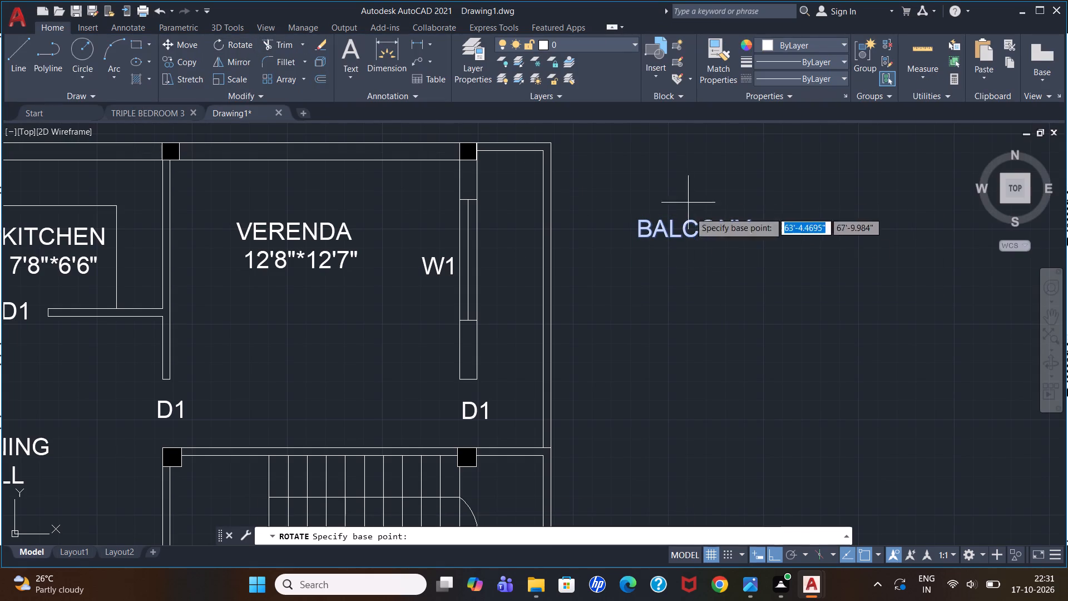
{"action": "left_click", "coordinate": [729, 229]}
{"action": "left_click", "coordinate": [701, 301]}
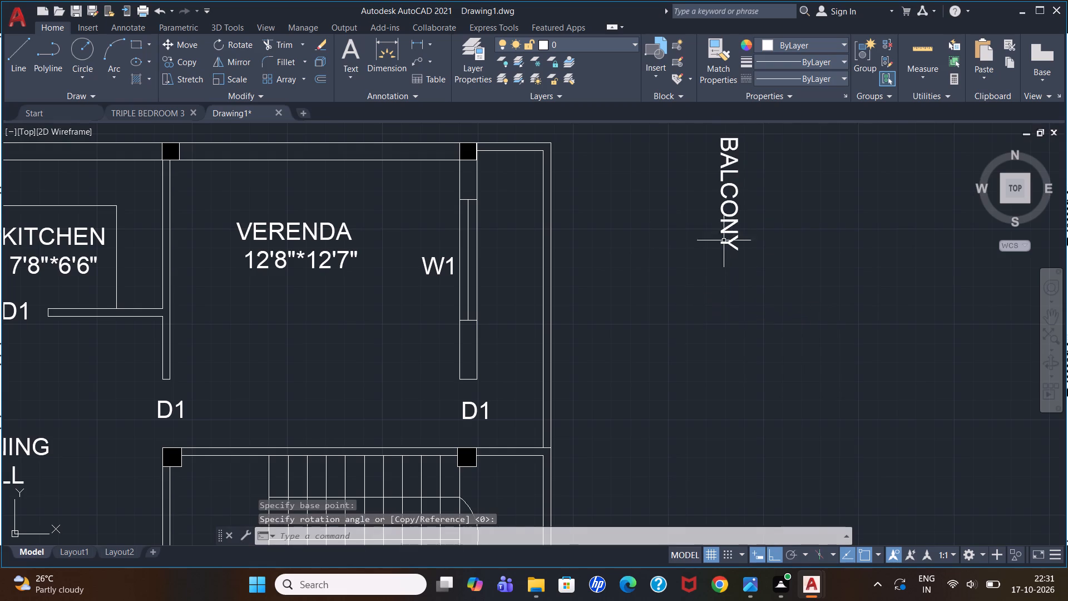
Move the BALCONY label into the middle of the balcony strip beside the window, with ortho off.
{"action": "left_click", "coordinate": [725, 173]}
{"action": "key", "text": "m"}
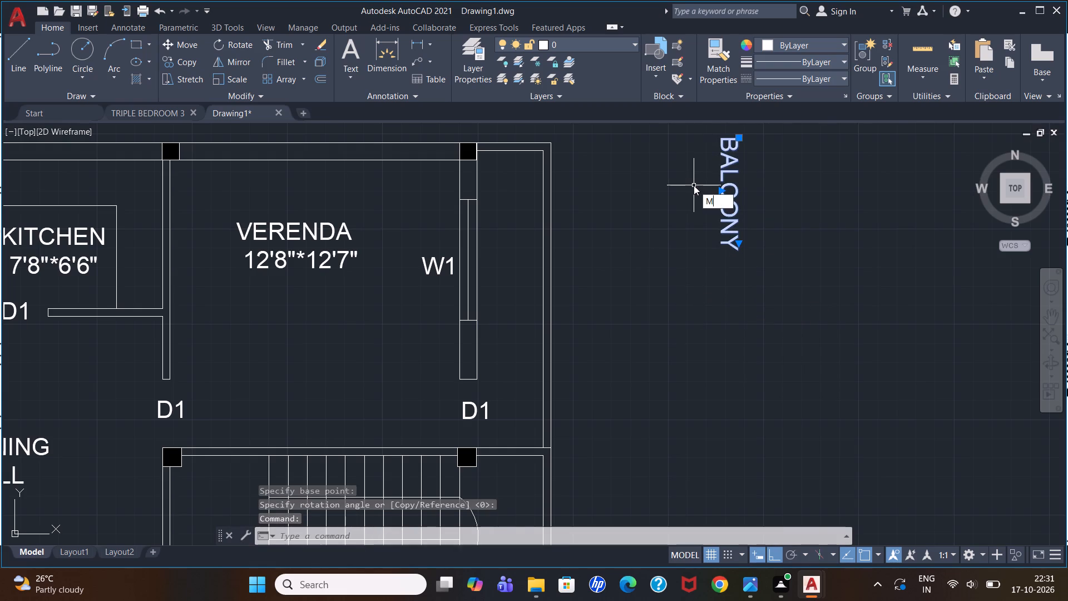
{"action": "key", "text": "Return"}
{"action": "left_click", "coordinate": [725, 183]}
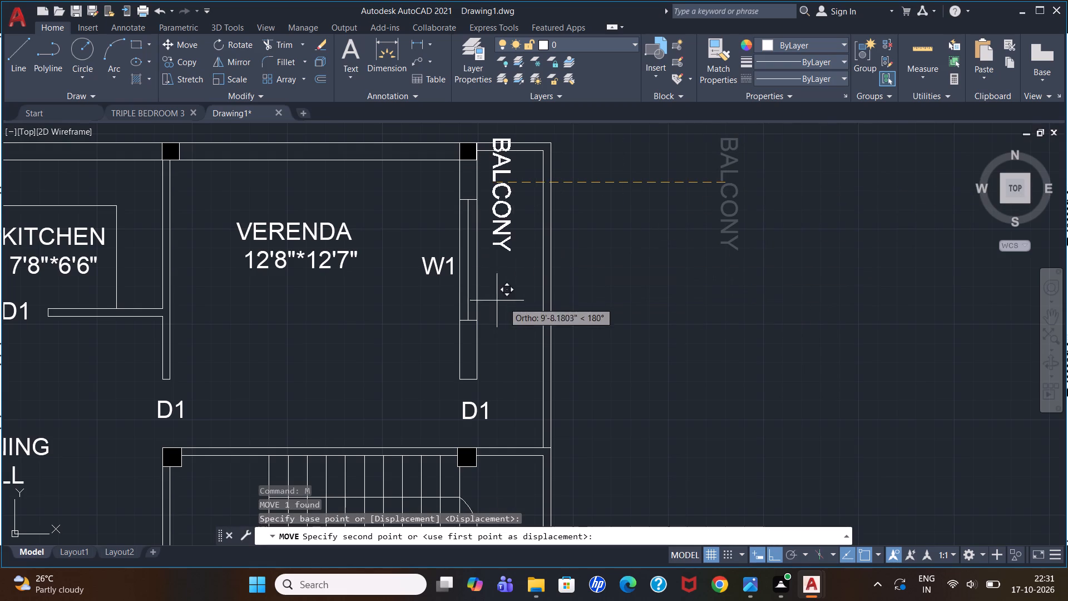
{"action": "left_click", "coordinate": [775, 552]}
{"action": "left_click", "coordinate": [505, 272]}
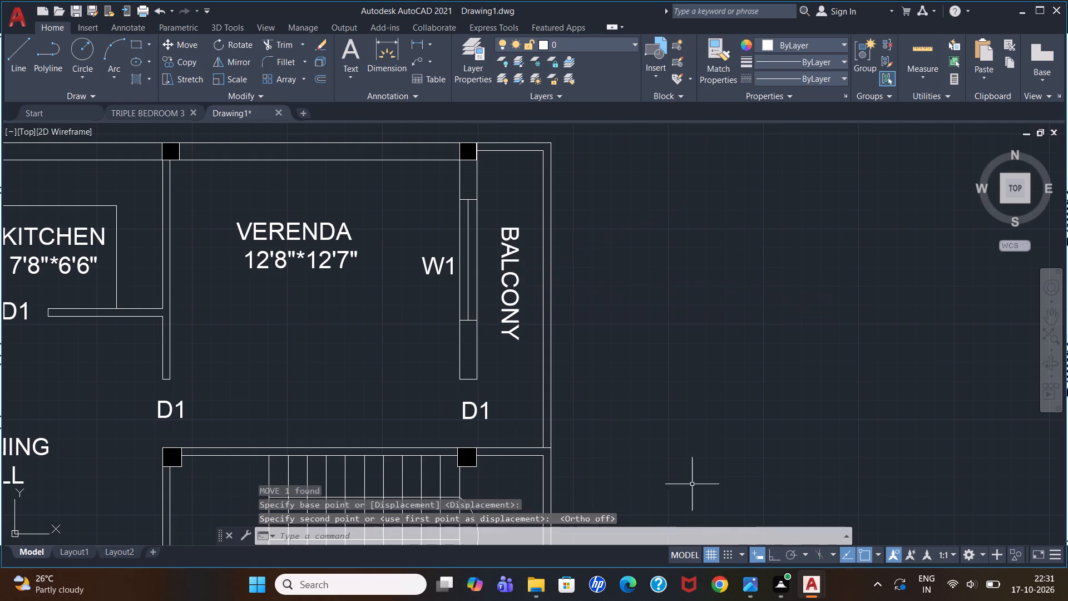
Check the first floor reference image in Photos, and change the copied plan's VERENDA label to BEDROOM, keeping its size line.
{"action": "left_click", "coordinate": [729, 518]}
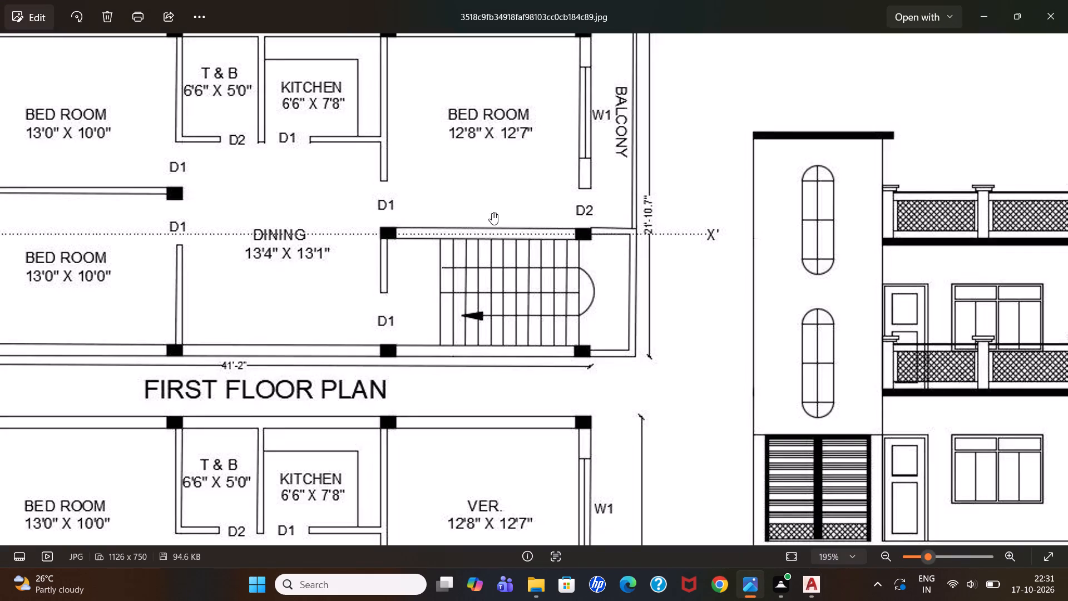
{"action": "scroll", "coordinate": [469, 188], "scroll_direction": "down", "scroll_amount": 2}
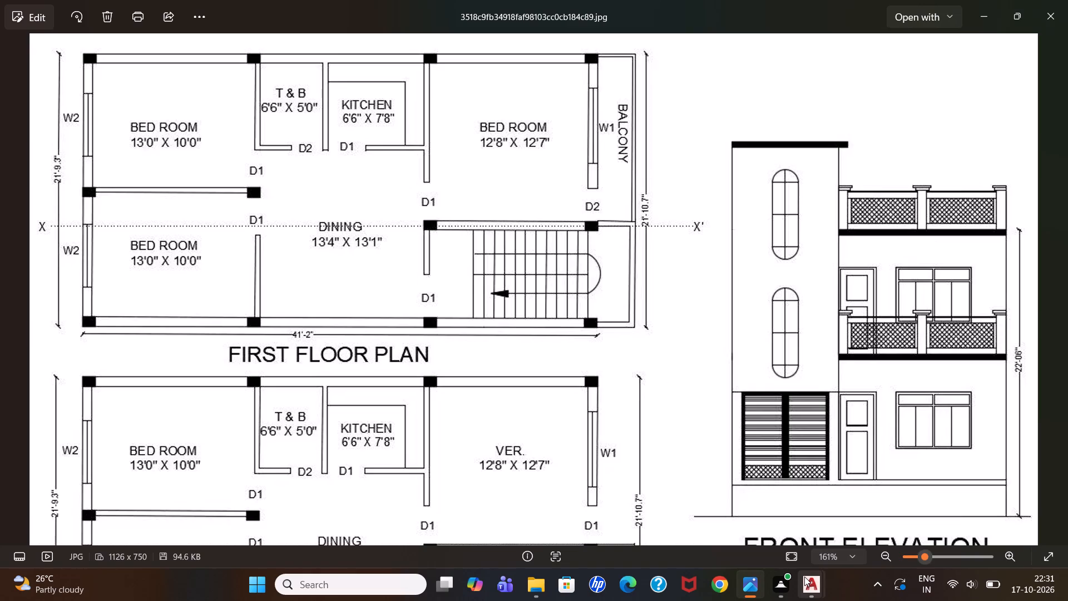
{"action": "left_click", "coordinate": [852, 506]}
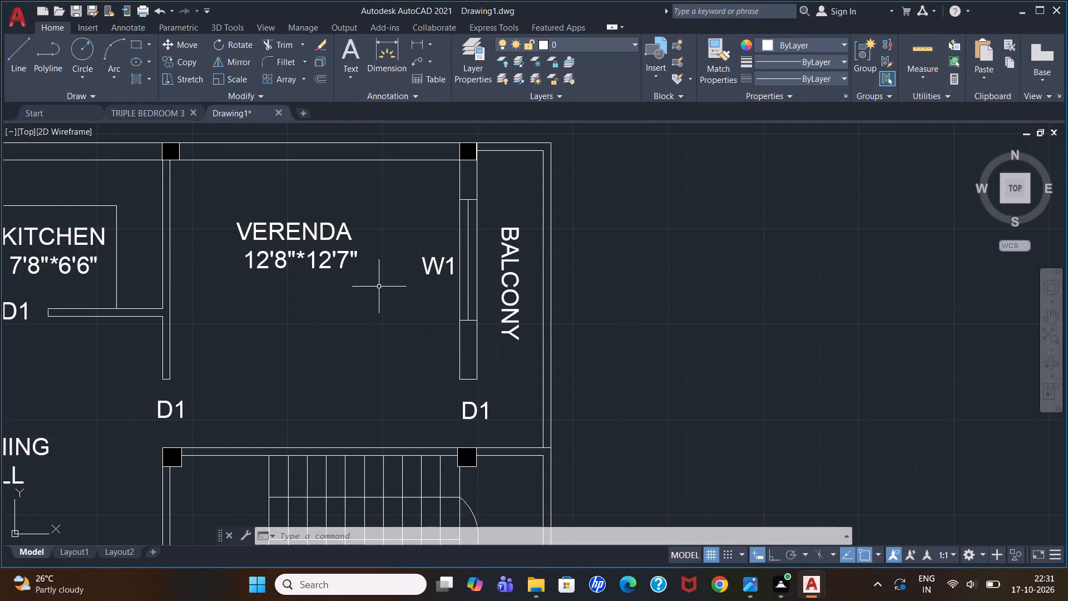
{"action": "double_click", "coordinate": [271, 229]}
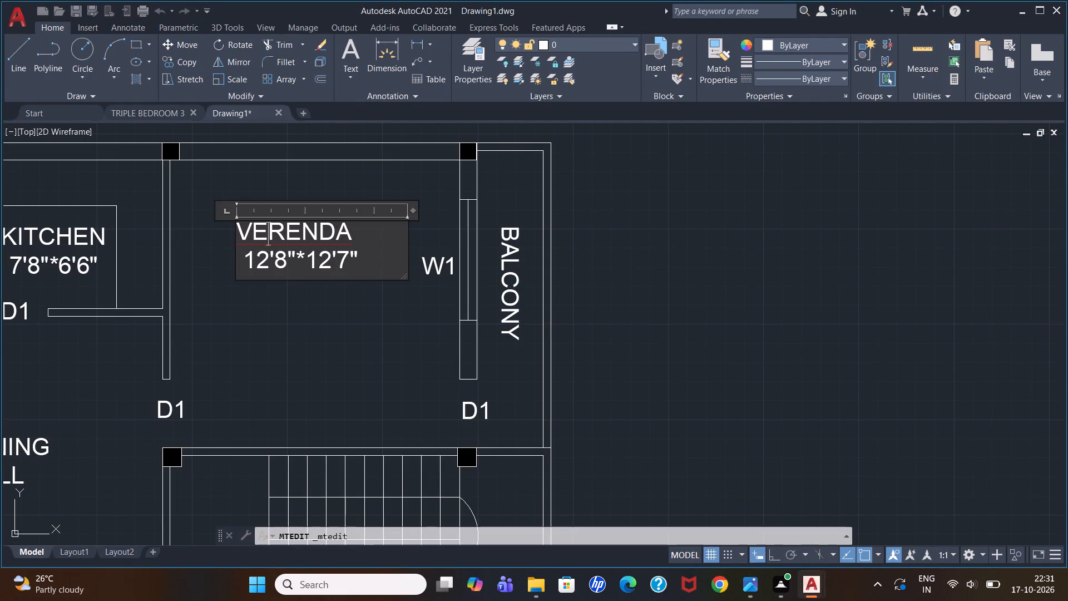
{"action": "left_click", "coordinate": [367, 225]}
{"action": "key", "text": "BackSpace"}
{"action": "key", "text": "BackSpace"}
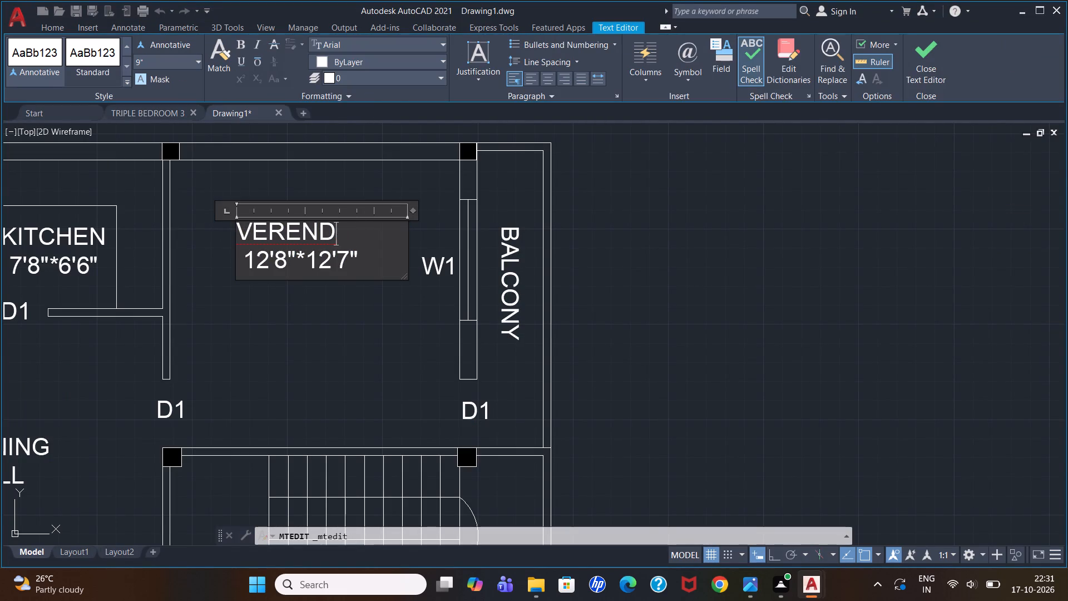
{"action": "key", "text": "BackSpace"}
{"action": "key", "text": "BackSpace"}
{"action": "key", "text": "BackSpace"}
{"action": "key", "text": "BackSpace"}
{"action": "key", "text": "BackSpace"}
{"action": "key", "text": "BackSpace"}
{"action": "type", "text": "BD"}
{"action": "key", "text": "BackSpace"}
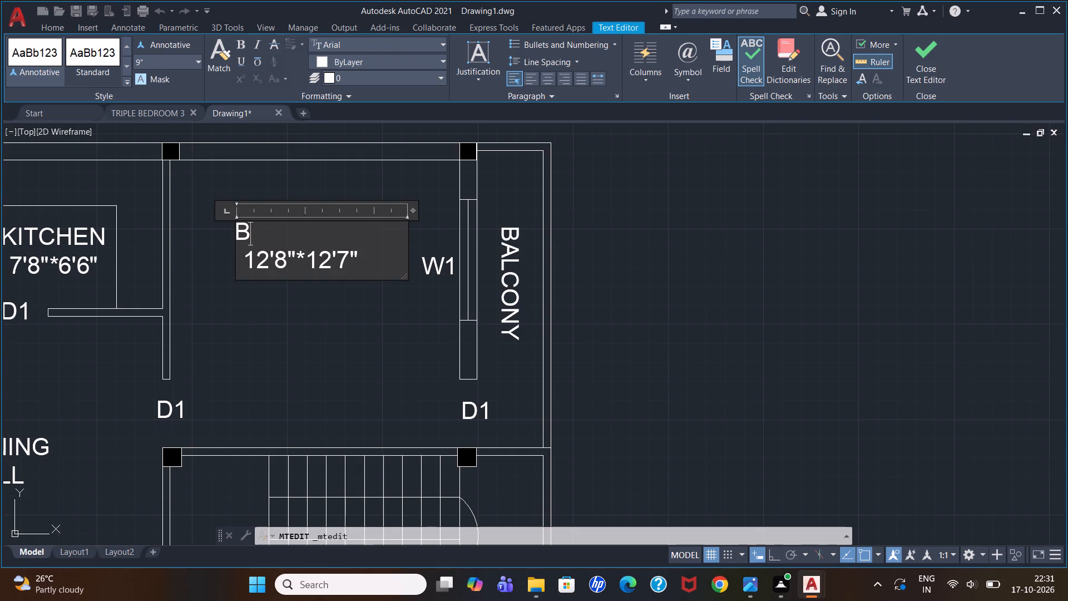
{"action": "type", "text": "EDROOM"}
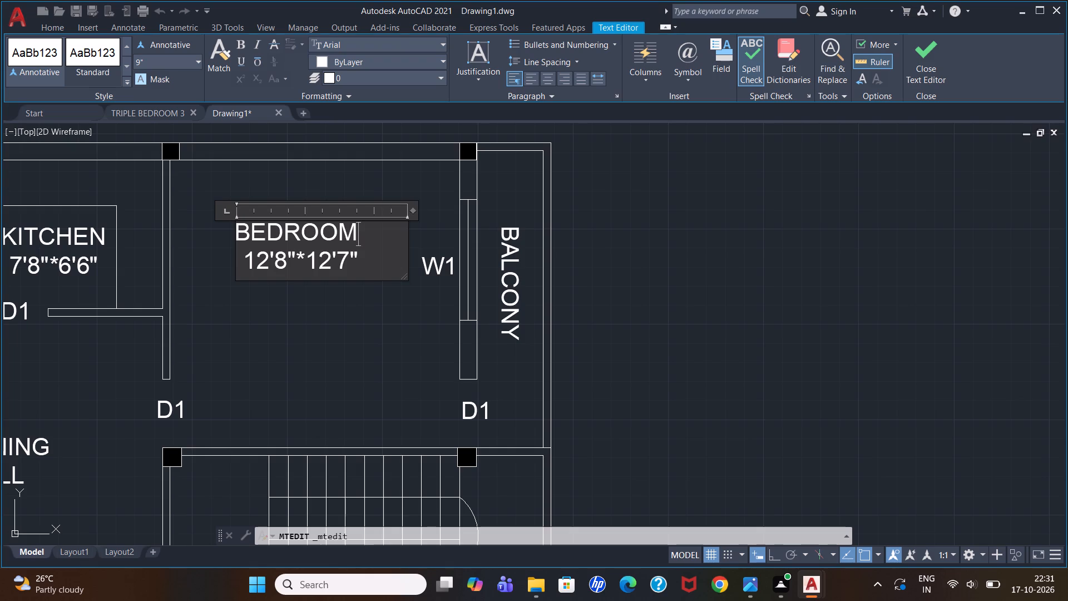
{"action": "left_click", "coordinate": [351, 359]}
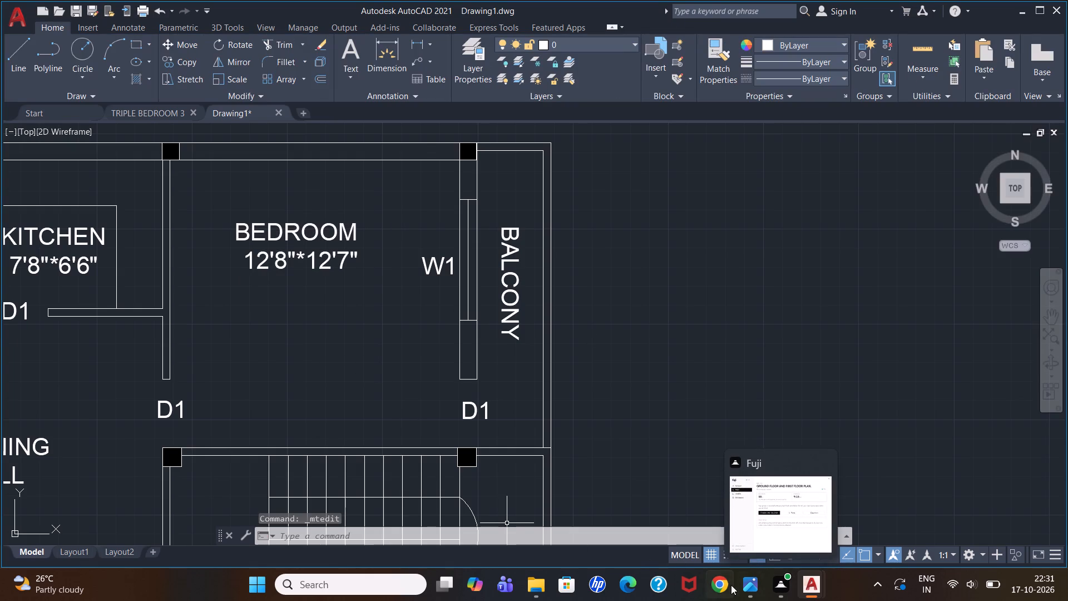
Check the reference image in Photos, and add the title FIRST FLOOR PLAN at 1' text height below the first floor plan.
{"action": "left_click", "coordinate": [742, 540]}
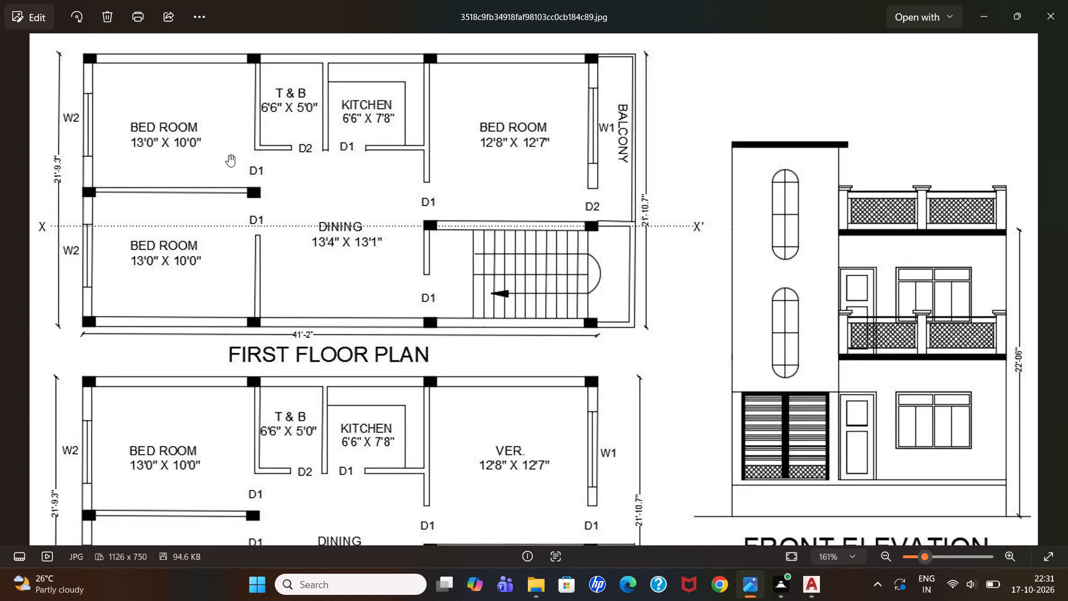
{"action": "scroll", "coordinate": [229, 155], "scroll_direction": "down", "scroll_amount": 1}
{"action": "scroll", "coordinate": [266, 203], "scroll_direction": "down", "scroll_amount": 2}
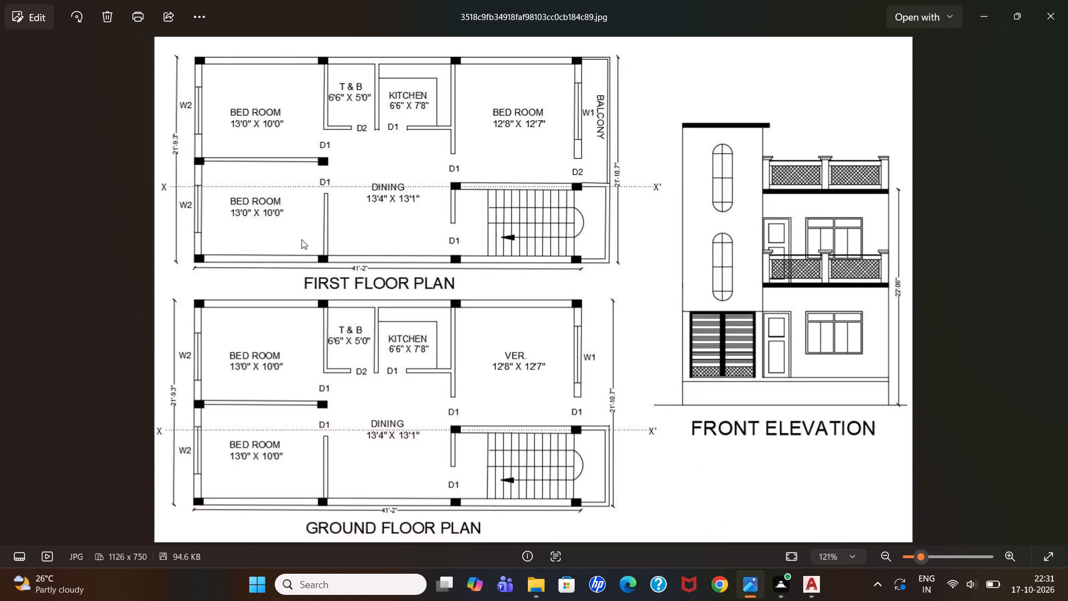
{"action": "left_click", "coordinate": [976, 31]}
{"action": "scroll", "coordinate": [468, 238], "scroll_direction": "down", "scroll_amount": 3}
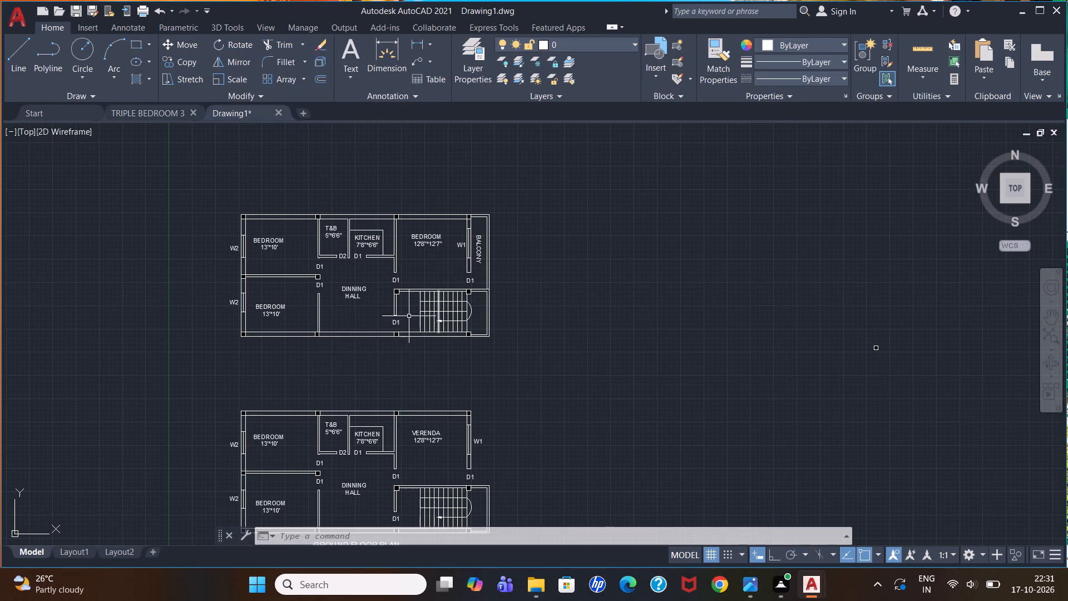
{"action": "left_click", "coordinate": [354, 48]}
{"action": "scroll", "coordinate": [263, 333], "scroll_direction": "up", "scroll_amount": 2}
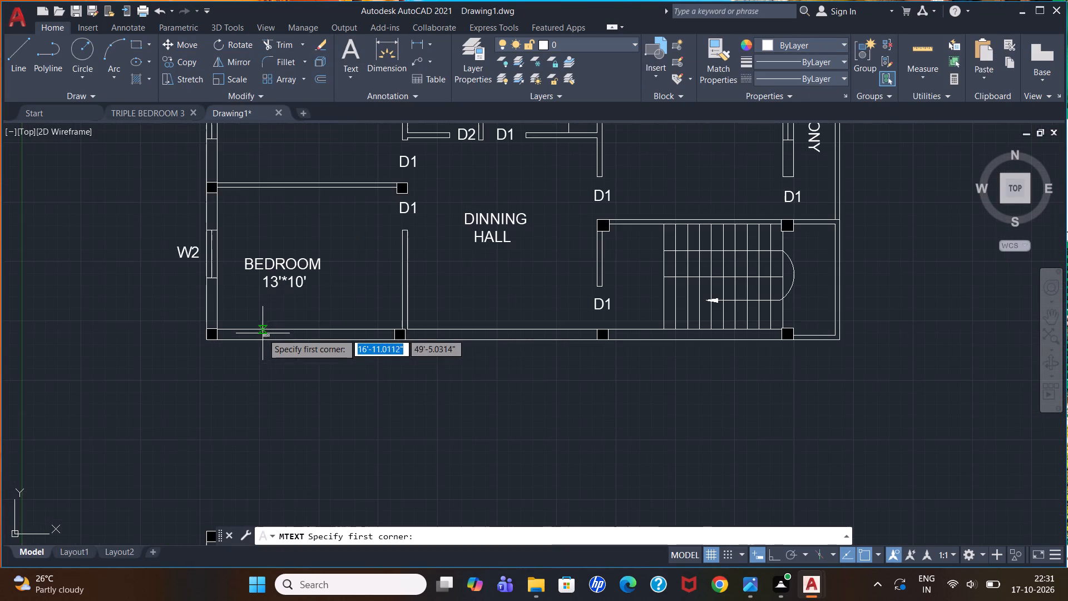
{"action": "left_click", "coordinate": [329, 352]}
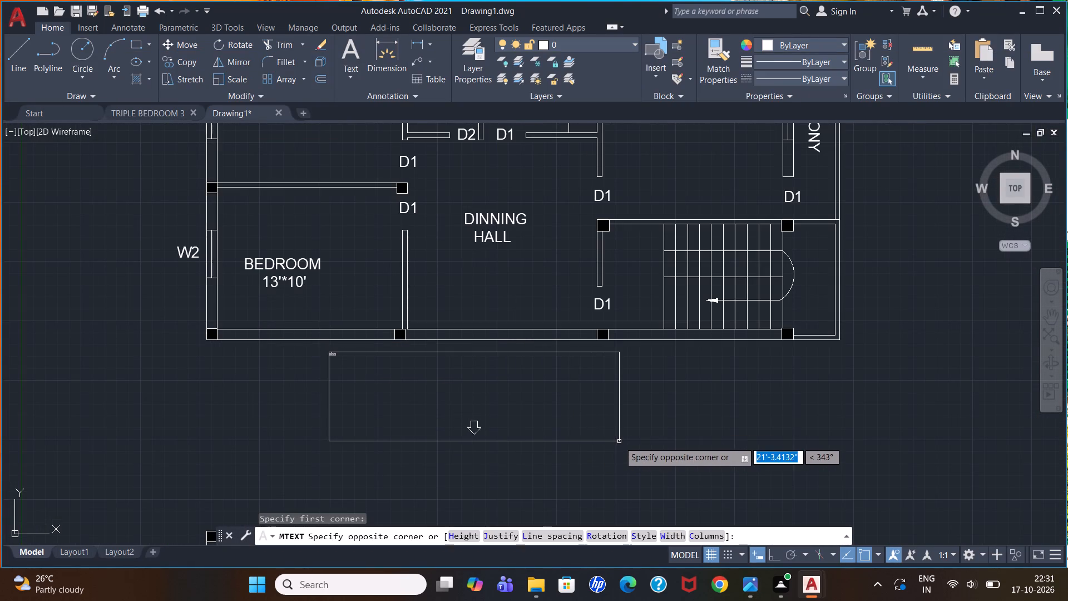
{"action": "left_click", "coordinate": [619, 441]}
{"action": "type", "text": "FIRST"}
{"action": "key", "text": "space"}
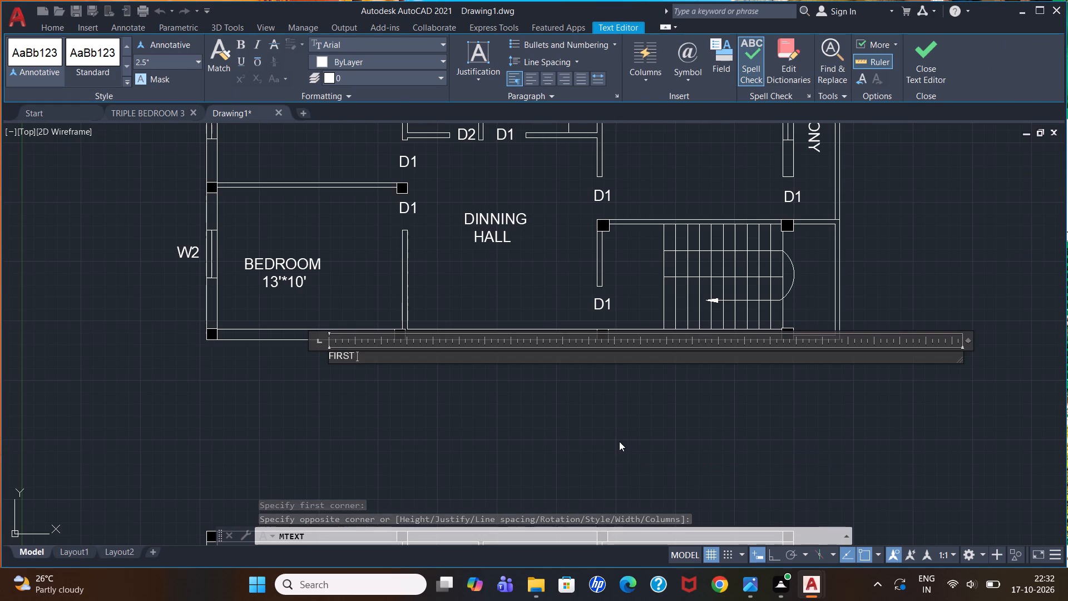
{"action": "type", "text": "FLOOR PLAN"}
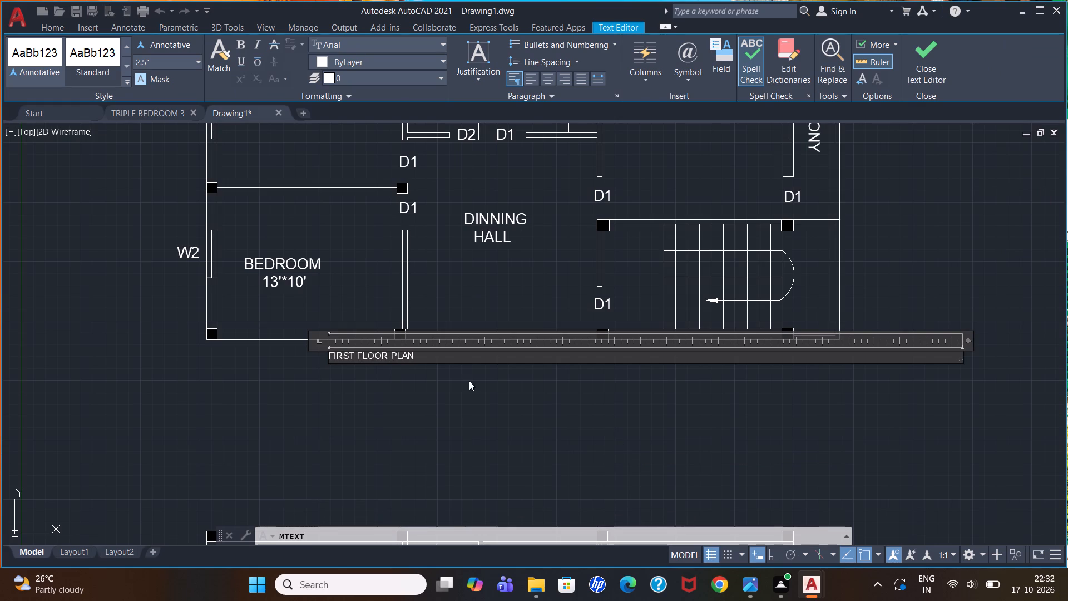
{"action": "left_click_drag", "start_coordinate": [433, 357], "coordinate": [260, 357]}
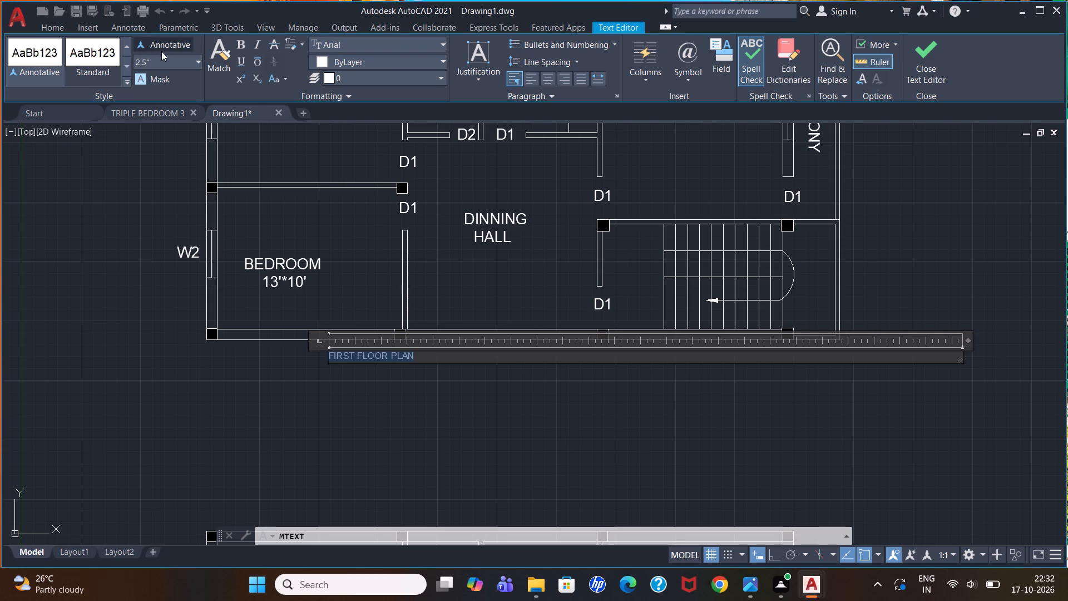
{"action": "left_click", "coordinate": [197, 66]}
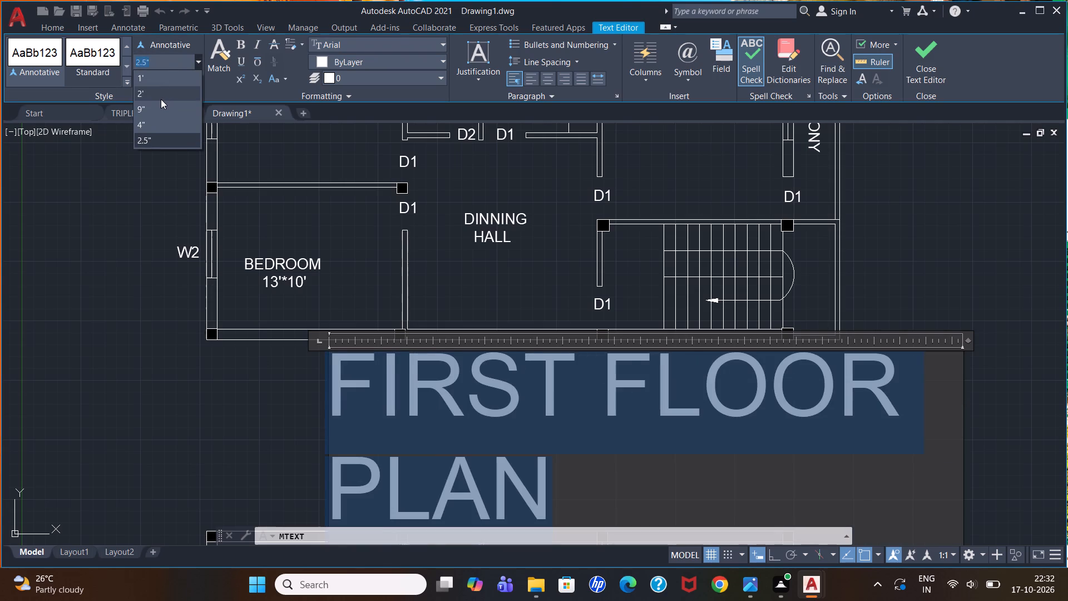
{"action": "left_click", "coordinate": [169, 77]}
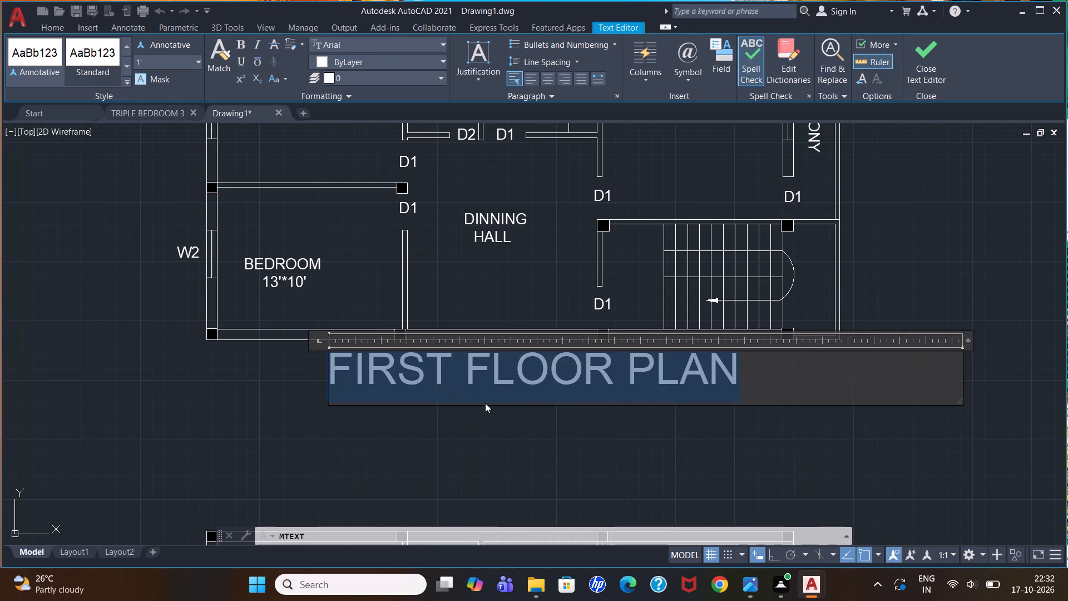
{"action": "left_click", "coordinate": [498, 421]}
Move the FIRST FLOOR PLAN title east so it sits centred just below the first floor plan's south wall.
{"action": "left_click", "coordinate": [504, 363]}
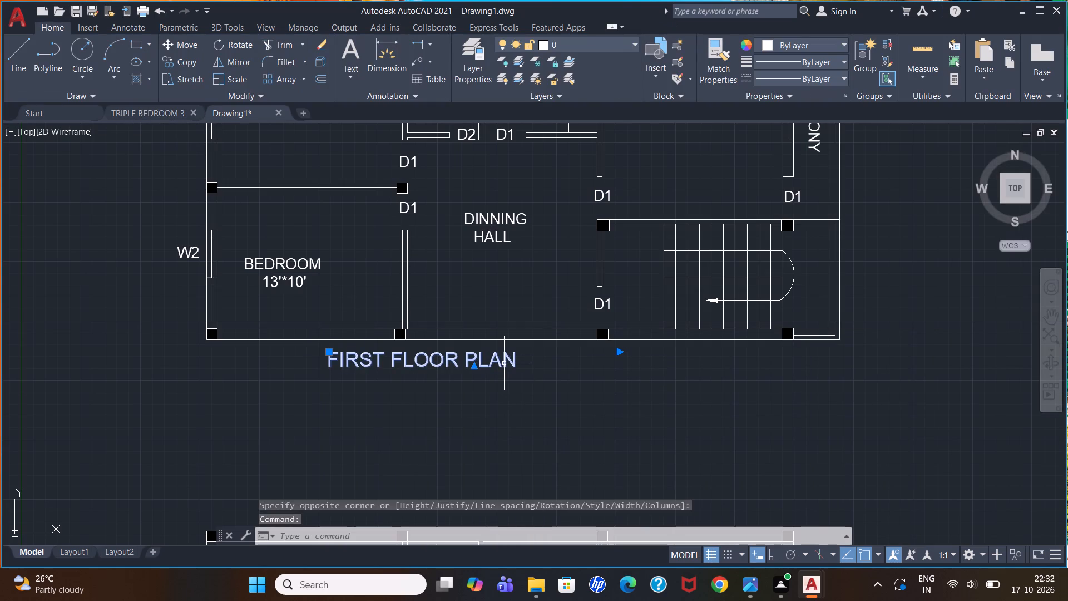
{"action": "key", "text": "m"}
{"action": "key", "text": "Return"}
{"action": "left_click", "coordinate": [489, 361]}
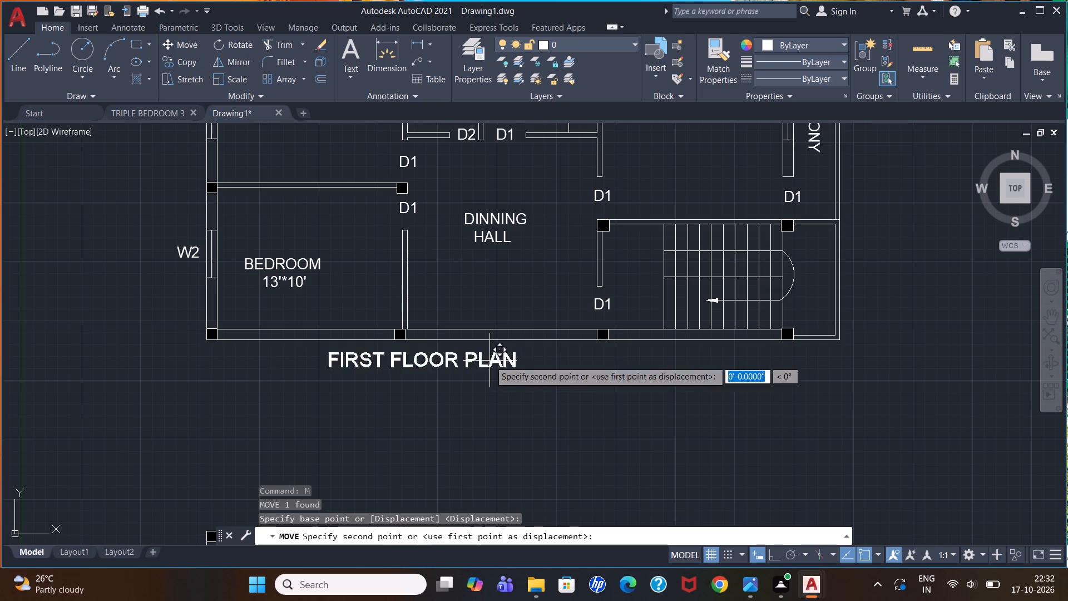
{"action": "left_click", "coordinate": [576, 378]}
{"action": "scroll", "coordinate": [548, 369], "scroll_direction": "down", "scroll_amount": 1}
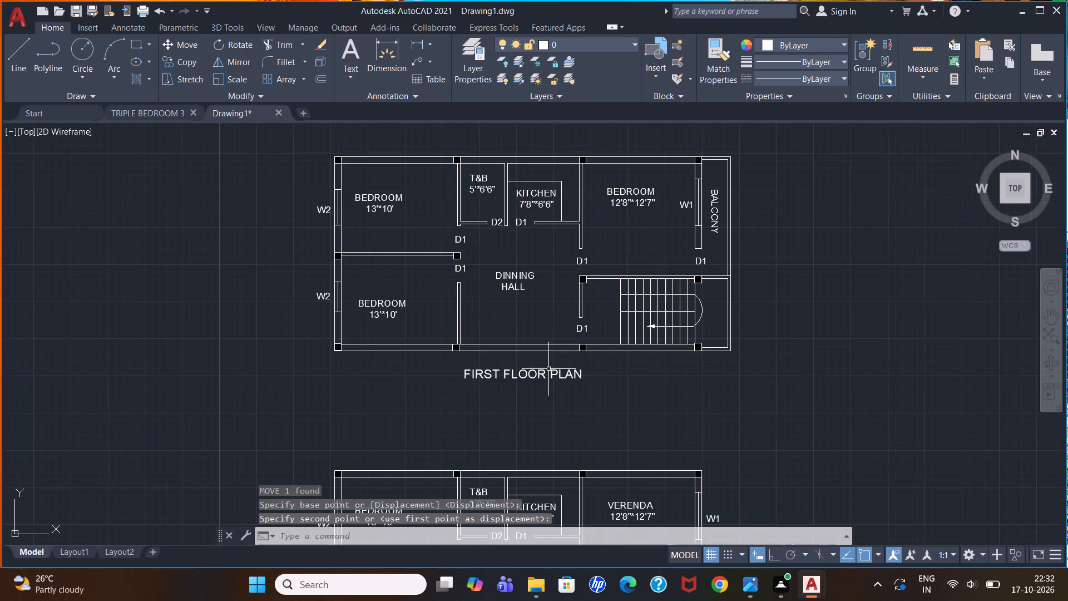
{"action": "scroll", "coordinate": [582, 357], "scroll_direction": "down", "scroll_amount": 2}
{"action": "scroll", "coordinate": [587, 366], "scroll_direction": "up", "scroll_amount": 1}
{"action": "left_click", "coordinate": [562, 364]}
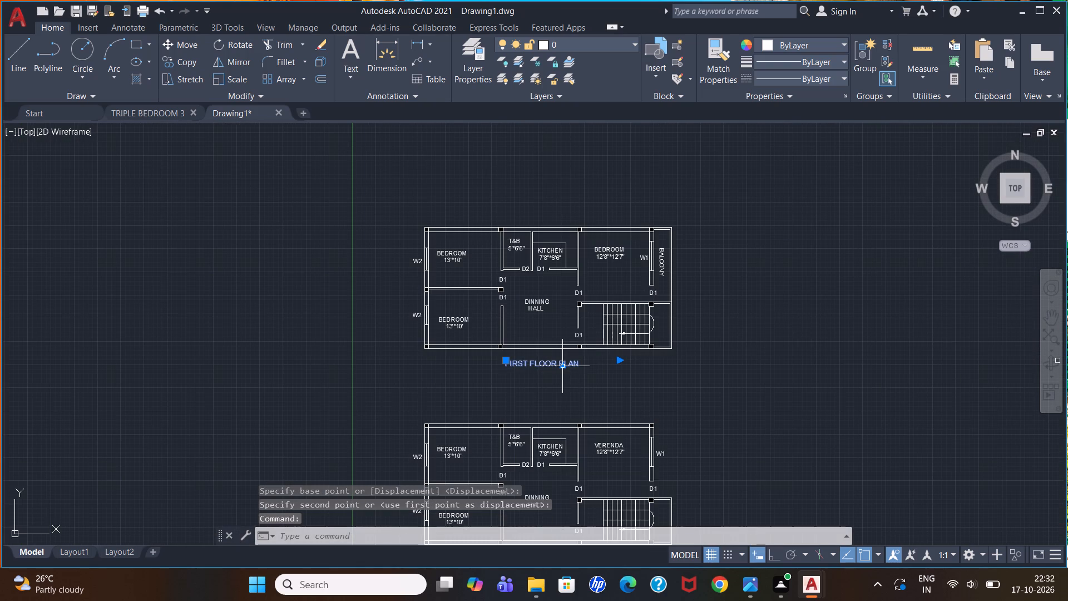
{"action": "key", "text": "m"}
{"action": "key", "text": "Return"}
{"action": "left_click", "coordinate": [561, 364]}
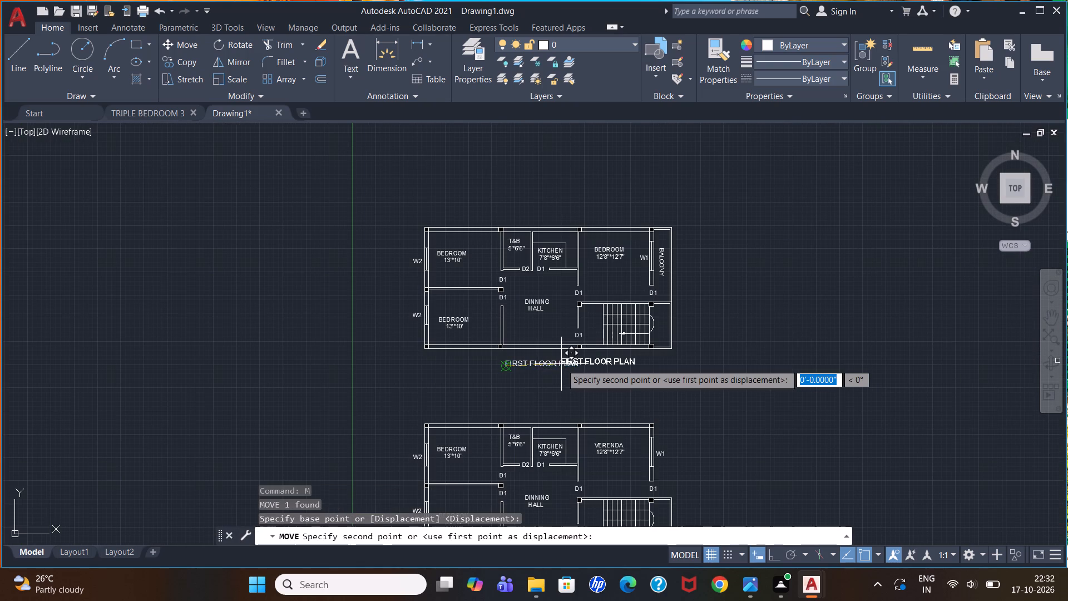
{"action": "left_click", "coordinate": [506, 363]}
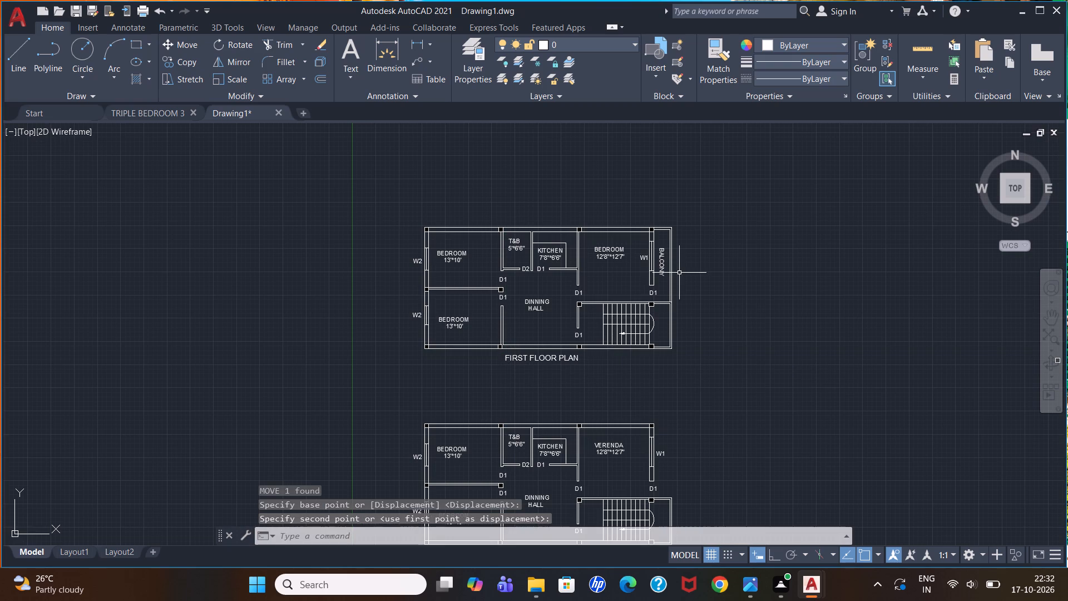
{"action": "key", "text": "Escape"}
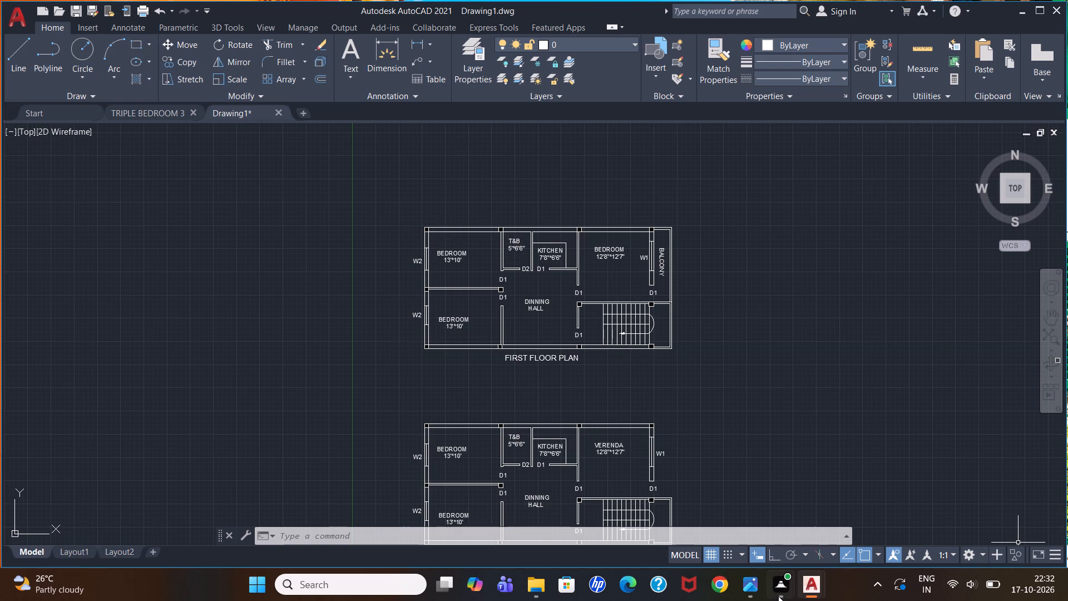
Examine the front elevation beside the floor plans in the reference image in Photos.
{"action": "left_click", "coordinate": [725, 496]}
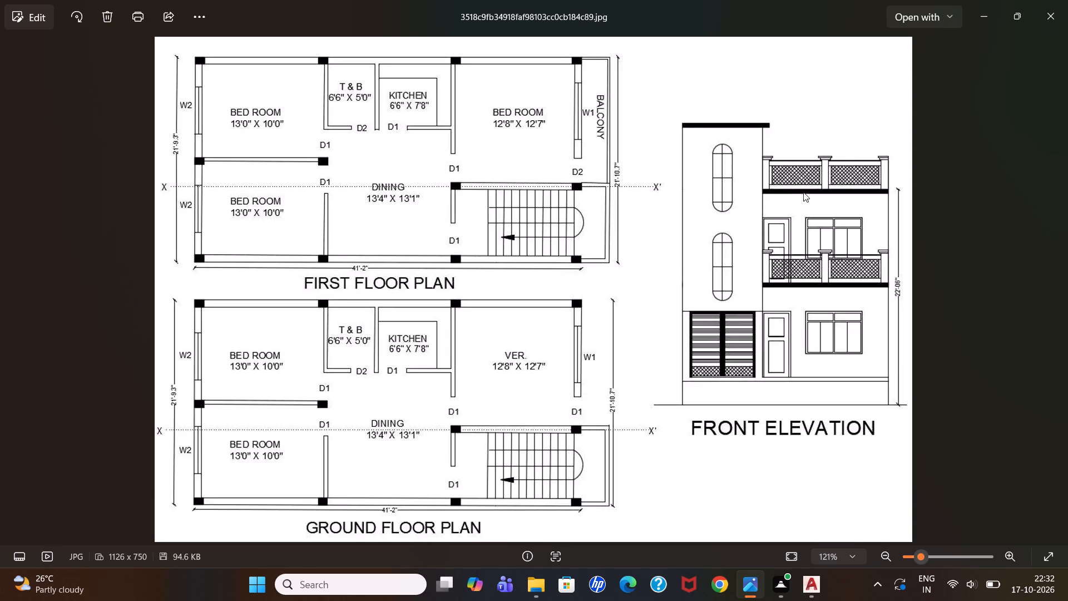
{"action": "scroll", "coordinate": [803, 192], "scroll_direction": "up", "scroll_amount": 3}
{"action": "scroll", "coordinate": [840, 189], "scroll_direction": "down", "scroll_amount": 3}
{"action": "scroll", "coordinate": [898, 206], "scroll_direction": "up", "scroll_amount": 4}
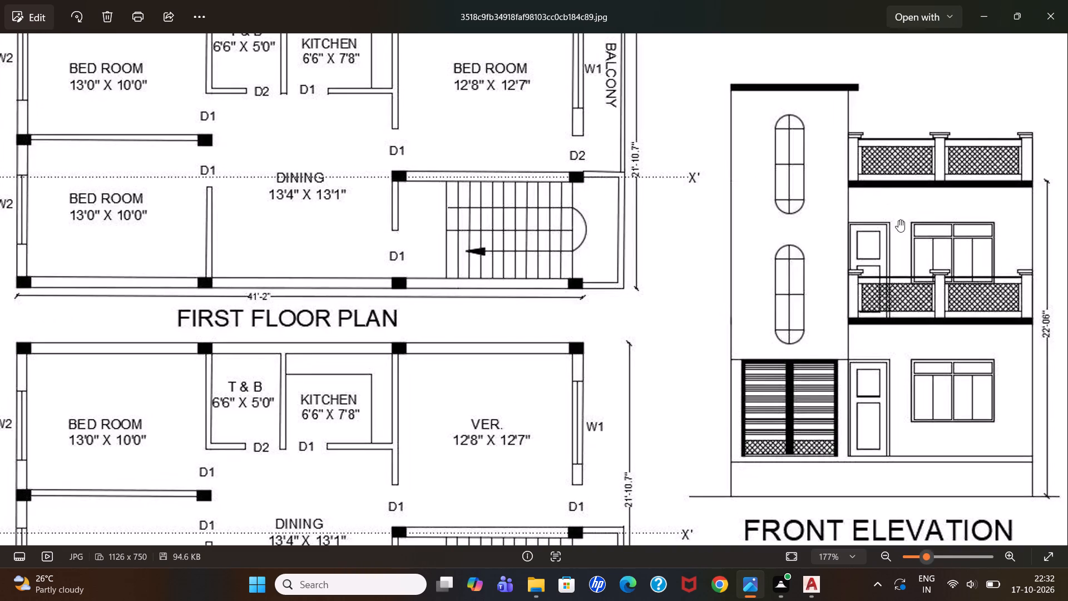
{"action": "left_click_drag", "start_coordinate": [902, 232], "coordinate": [654, 265]}
{"action": "scroll", "coordinate": [878, 250], "scroll_direction": "down", "scroll_amount": 1}
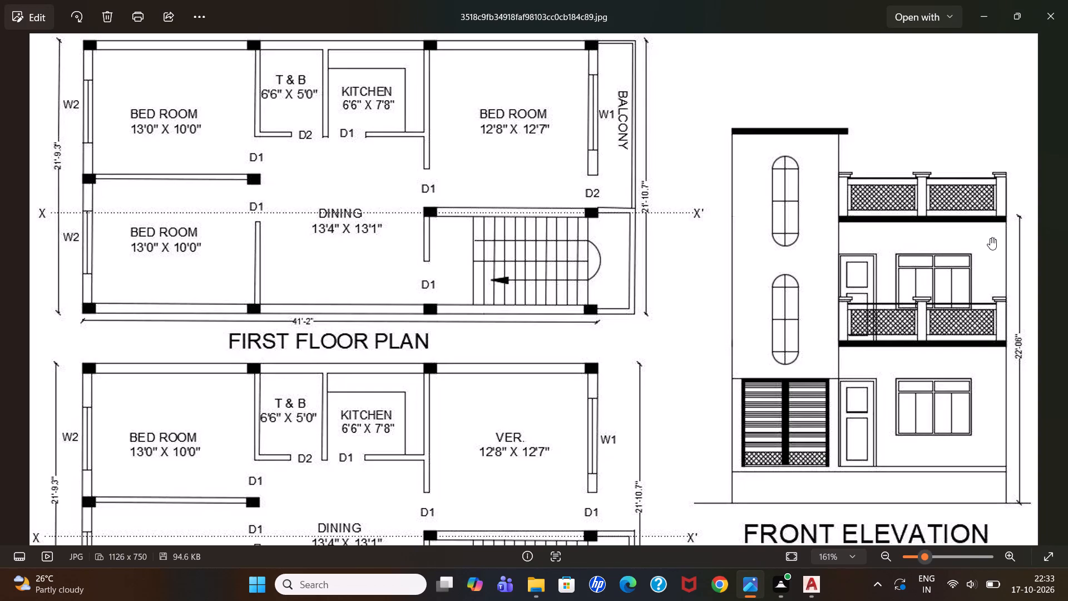
{"action": "left_click", "coordinate": [982, 15]}
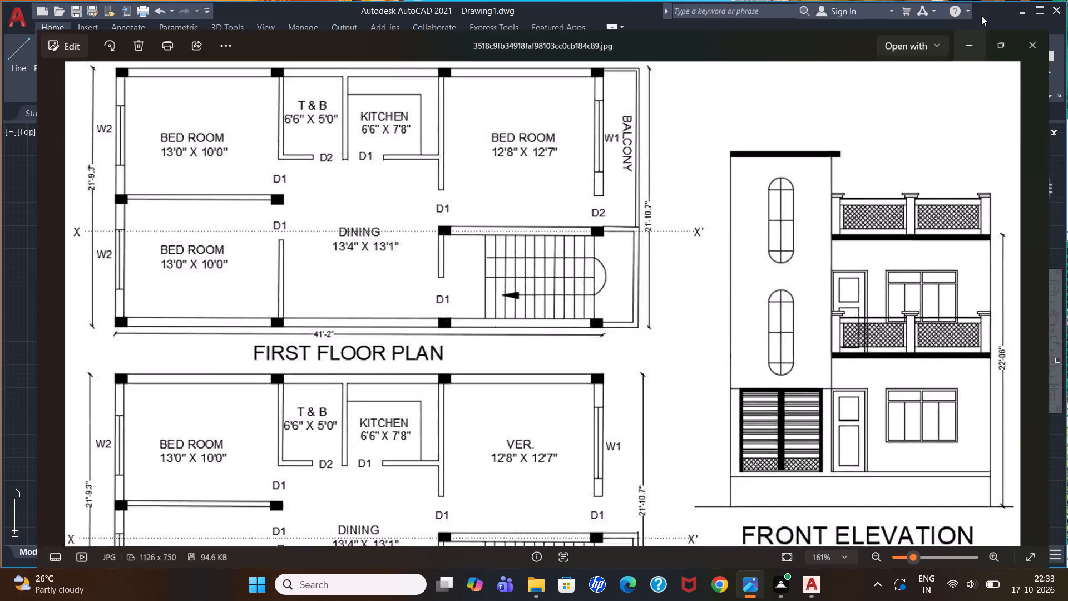
Delete the stray objects in the empty space east of the two plans.
{"action": "scroll", "coordinate": [523, 347], "scroll_direction": "down", "scroll_amount": 1}
{"action": "scroll", "coordinate": [636, 328], "scroll_direction": "down", "scroll_amount": 2}
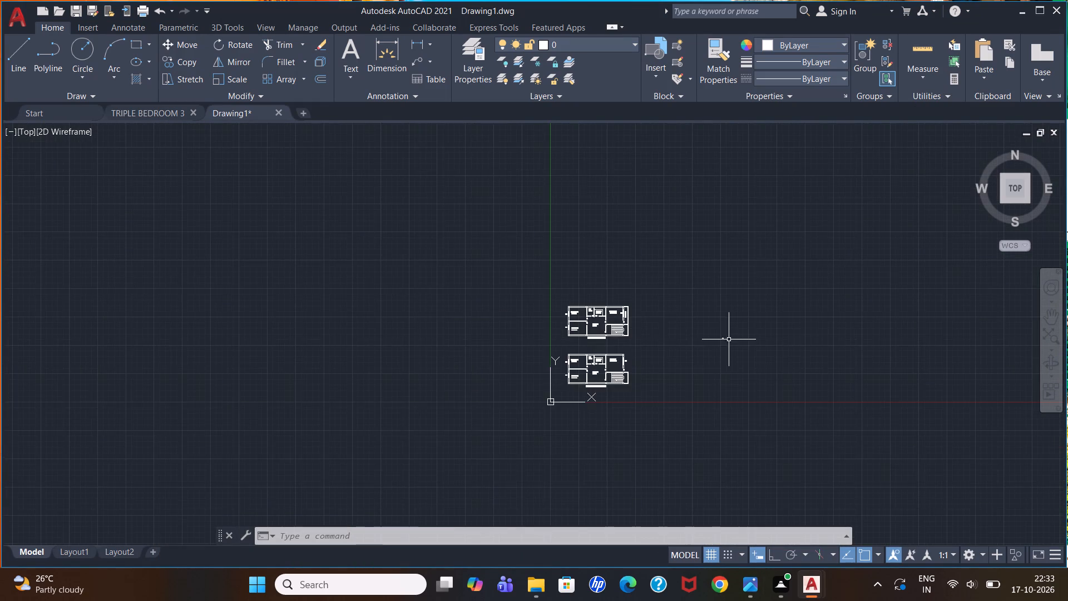
{"action": "scroll", "coordinate": [735, 339], "scroll_direction": "up", "scroll_amount": 3}
{"action": "left_click", "coordinate": [617, 321]}
{"action": "left_click", "coordinate": [712, 361]}
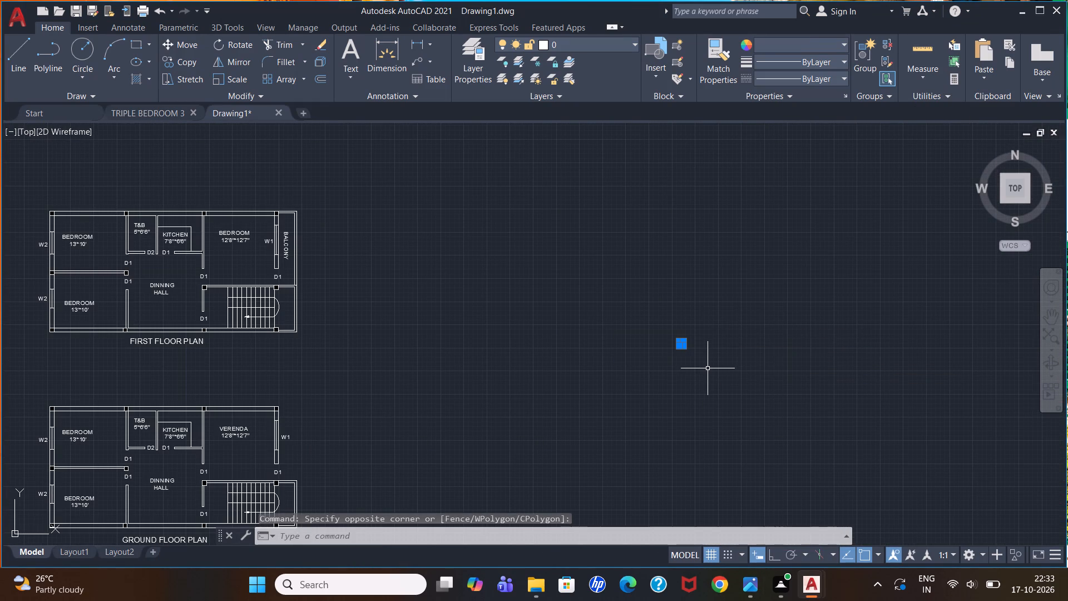
{"action": "key", "text": "Delete"}
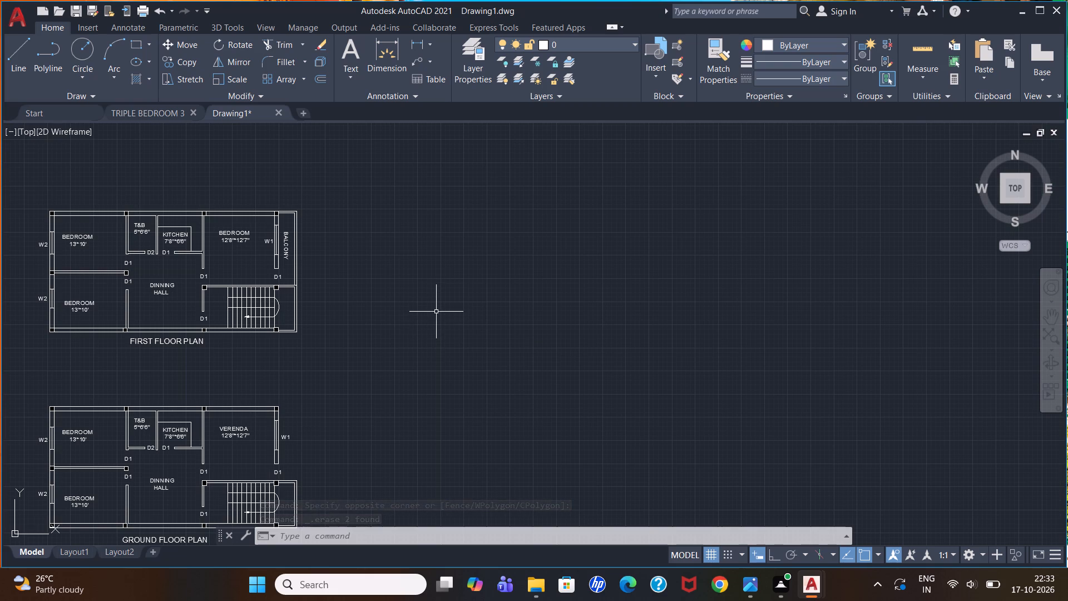
Add a linear dimension across the ground floor plan's north wall between its outer corners, placed about 2' above the wall.
{"action": "scroll", "coordinate": [437, 285], "scroll_direction": "down", "scroll_amount": 2}
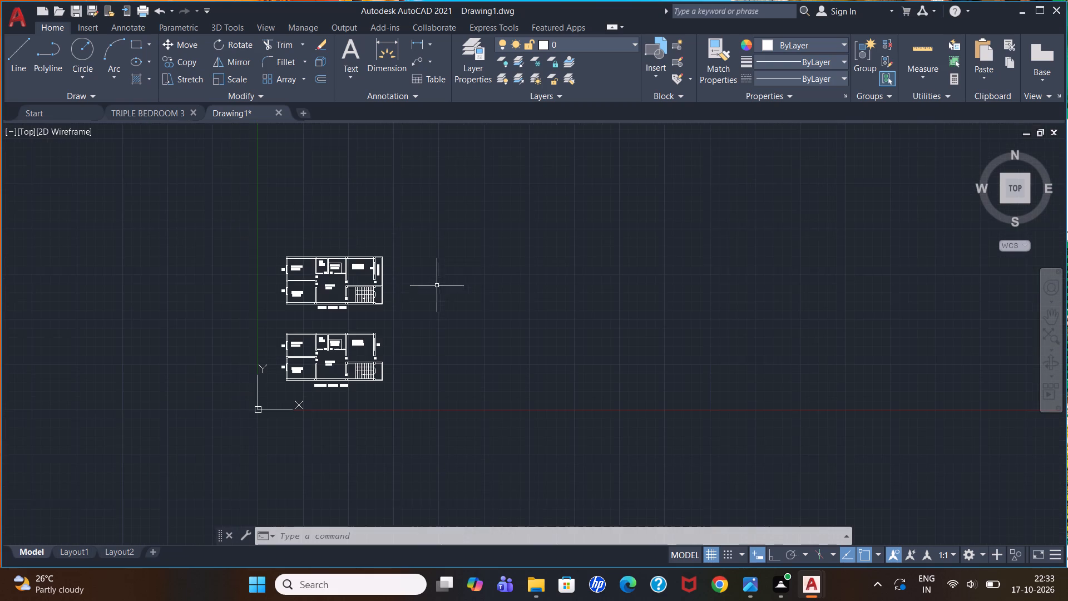
{"action": "scroll", "coordinate": [284, 347], "scroll_direction": "up", "scroll_amount": 2}
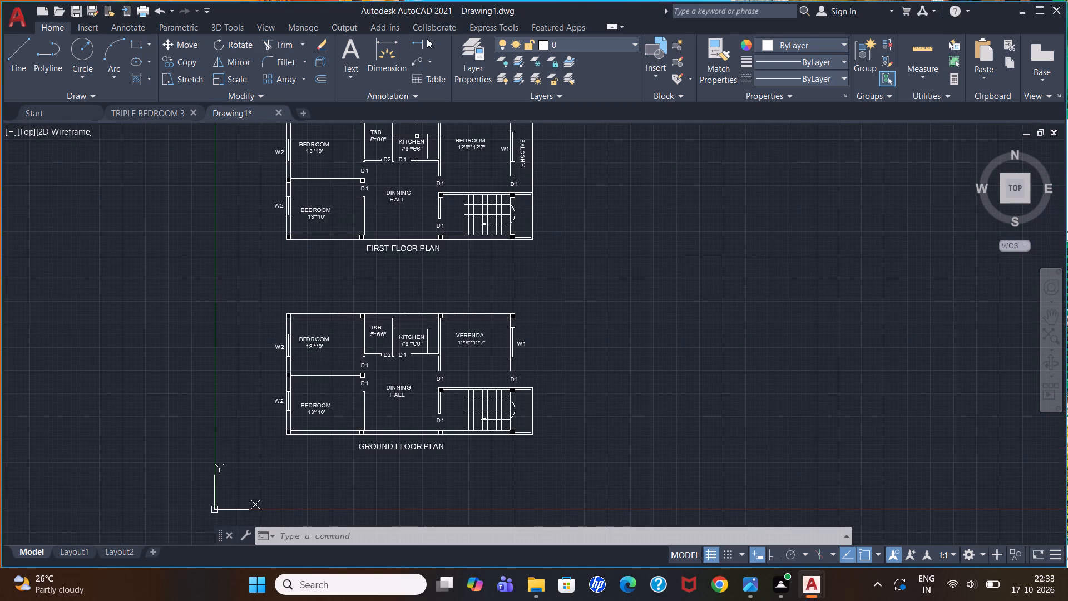
{"action": "left_click", "coordinate": [412, 46]}
{"action": "scroll", "coordinate": [364, 317], "scroll_direction": "up", "scroll_amount": 3}
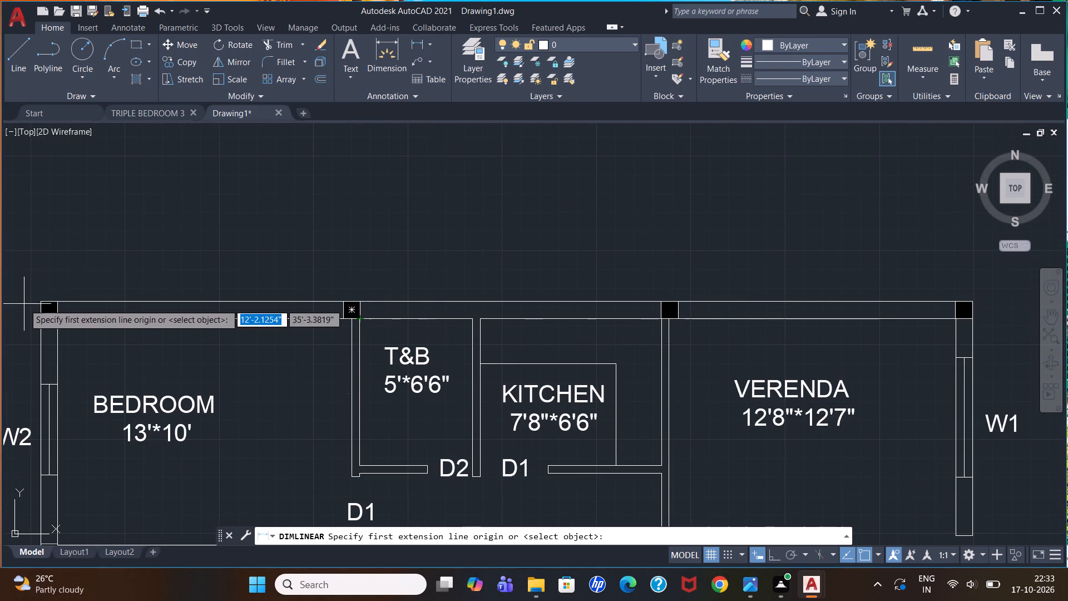
{"action": "left_click", "coordinate": [37, 299]}
{"action": "scroll", "coordinate": [359, 230], "scroll_direction": "down", "scroll_amount": 2}
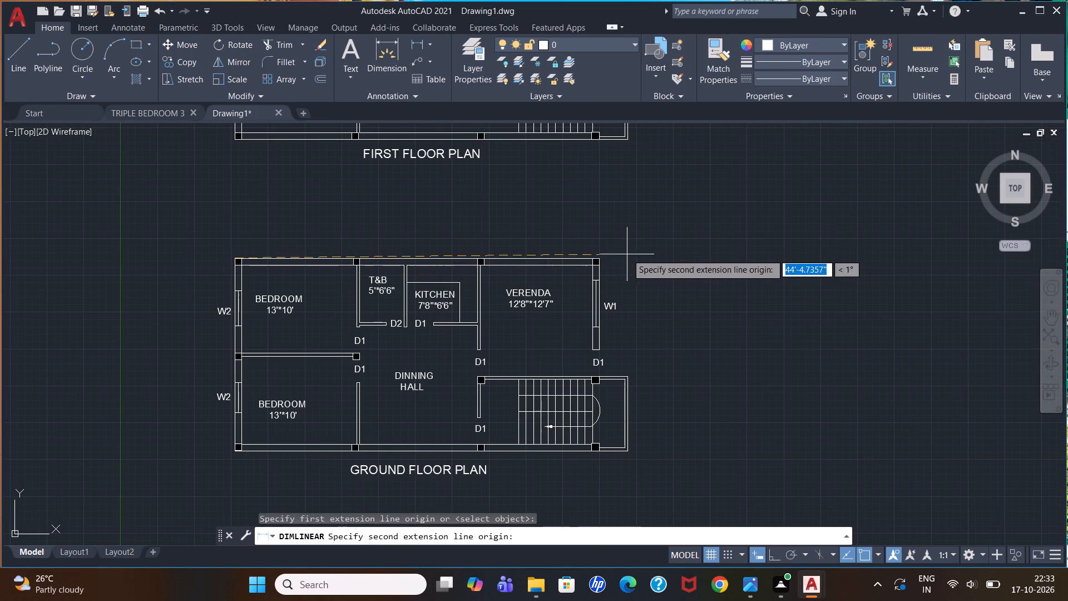
{"action": "scroll", "coordinate": [616, 245], "scroll_direction": "up", "scroll_amount": 3}
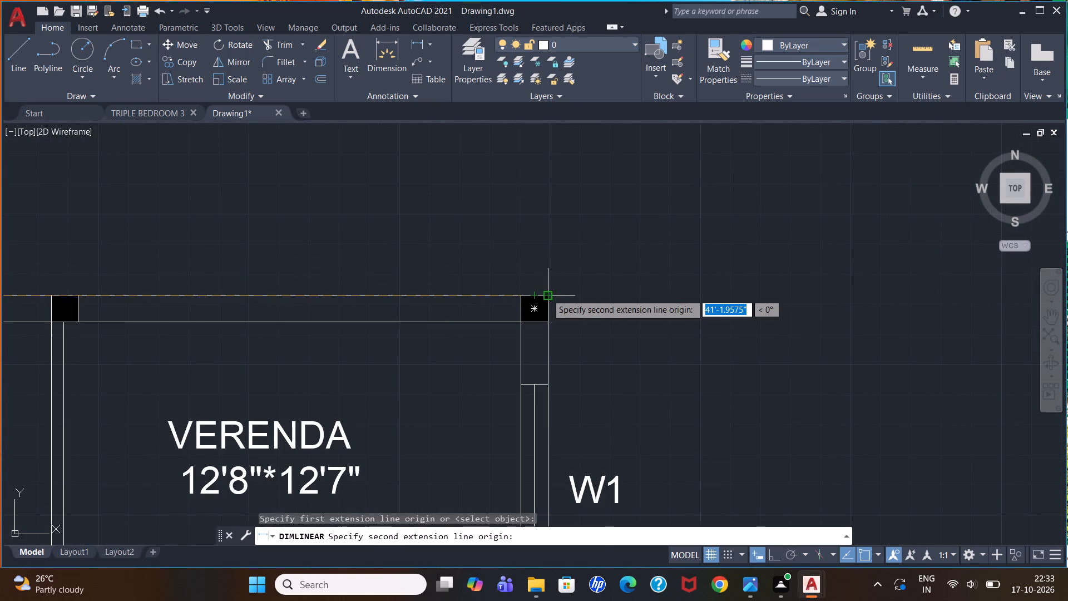
{"action": "scroll", "coordinate": [548, 295], "scroll_direction": "up", "scroll_amount": 3}
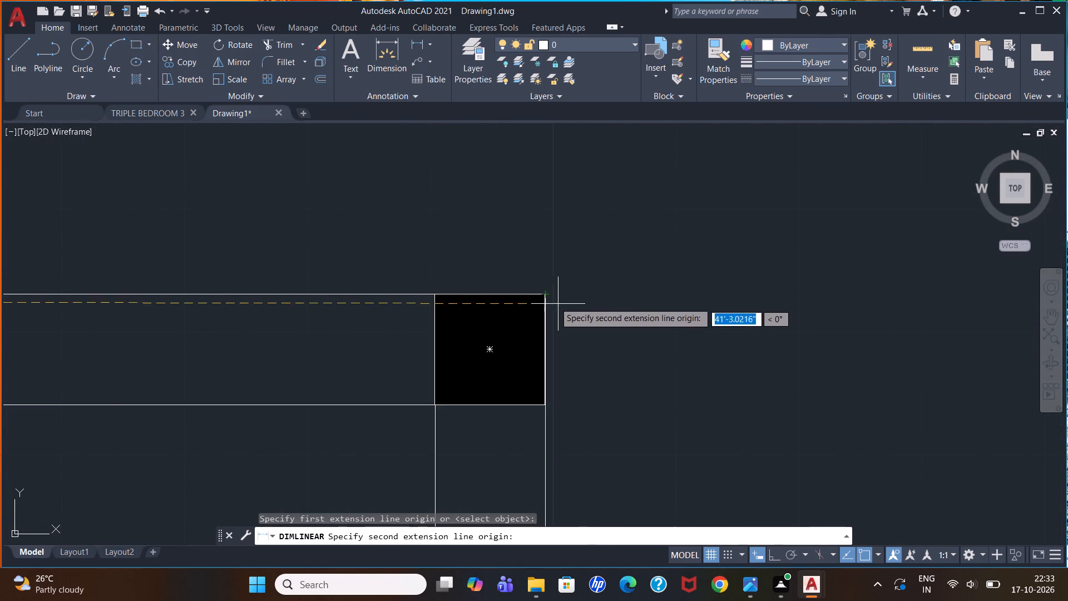
{"action": "scroll", "coordinate": [550, 290], "scroll_direction": "up", "scroll_amount": 7}
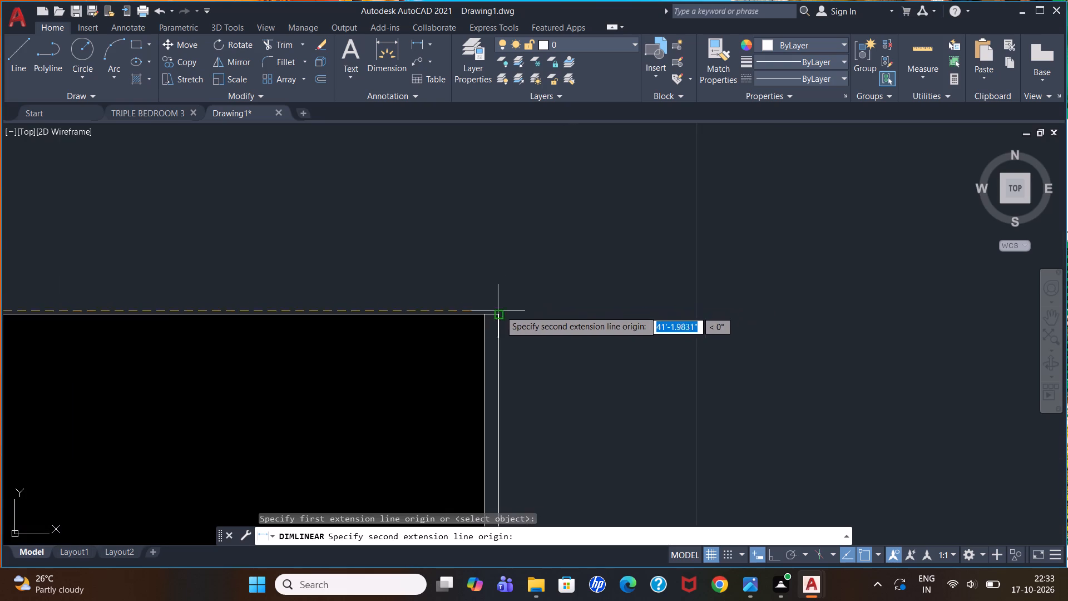
{"action": "left_click", "coordinate": [503, 311]}
{"action": "scroll", "coordinate": [511, 244], "scroll_direction": "down", "scroll_amount": 4}
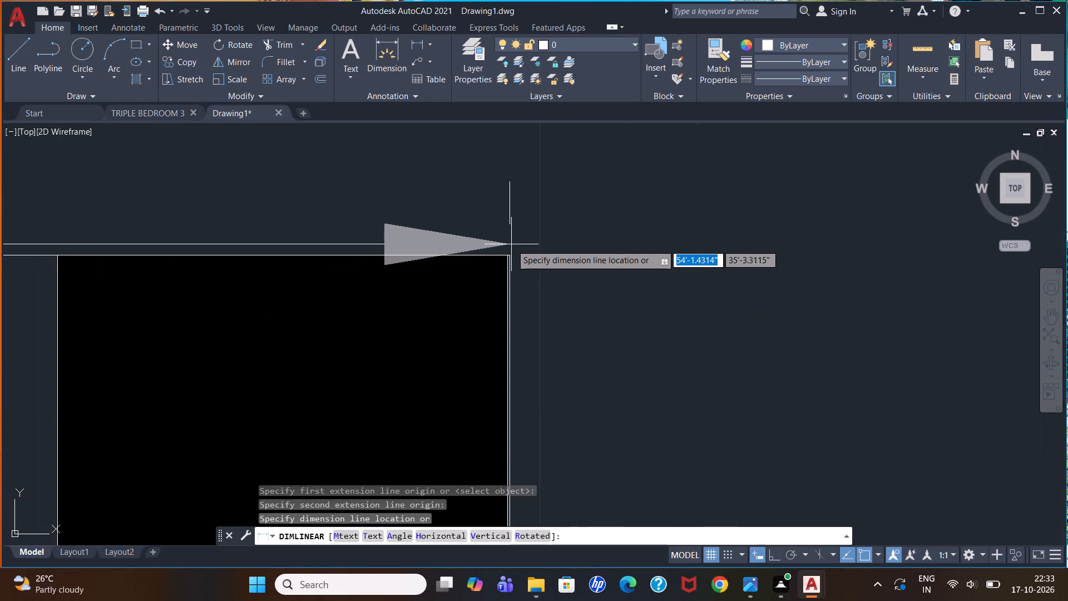
{"action": "scroll", "coordinate": [512, 244], "scroll_direction": "down", "scroll_amount": 5}
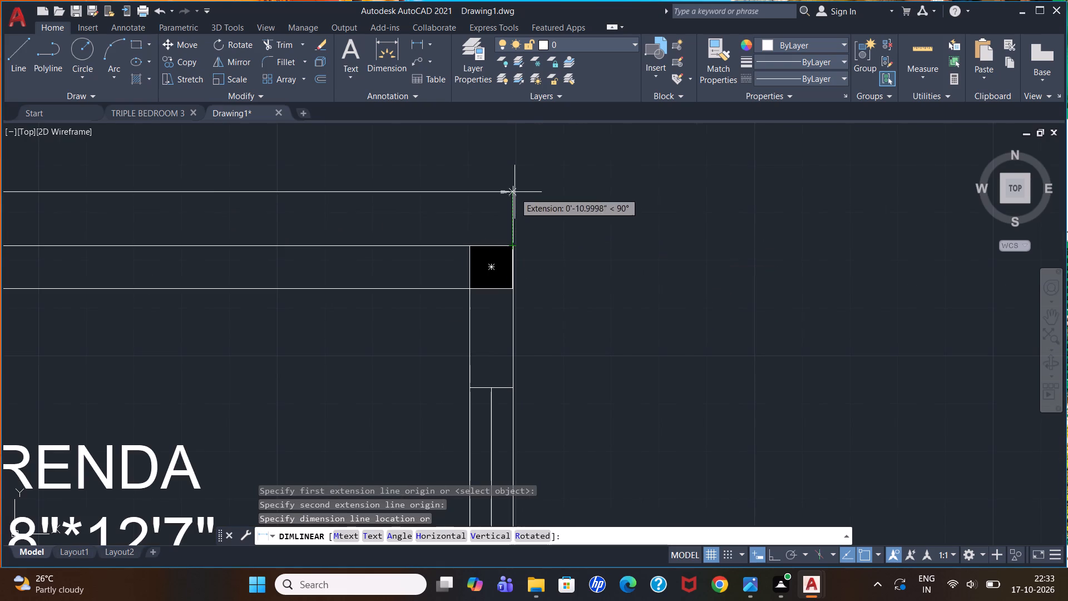
{"action": "scroll", "coordinate": [515, 192], "scroll_direction": "down", "scroll_amount": 4}
{"action": "scroll", "coordinate": [515, 178], "scroll_direction": "up", "scroll_amount": 1}
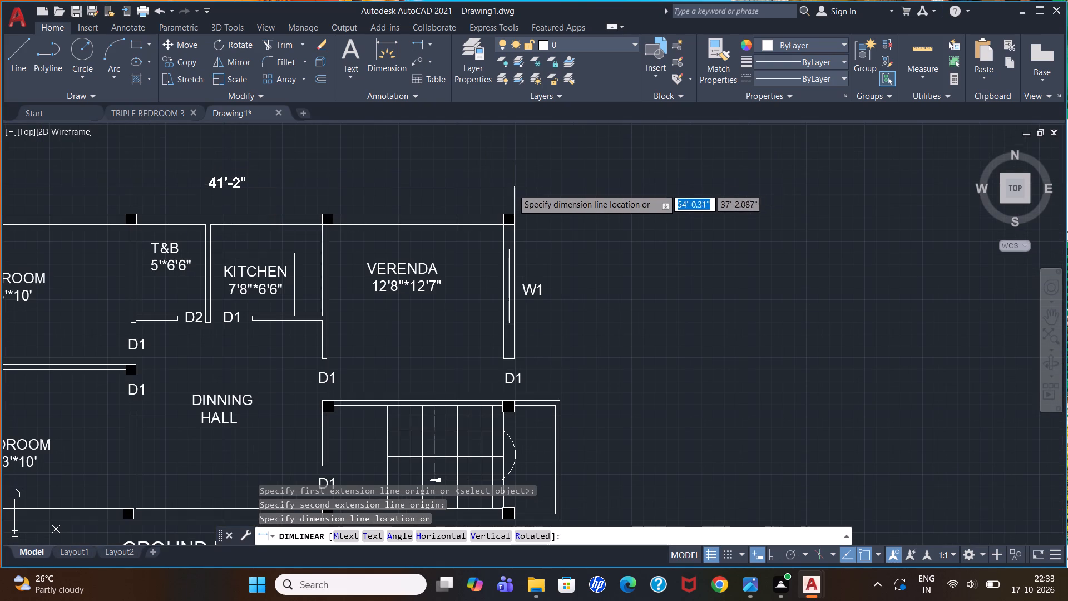
{"action": "left_click", "coordinate": [512, 189]}
{"action": "scroll", "coordinate": [419, 205], "scroll_direction": "down", "scroll_amount": 3}
{"action": "scroll", "coordinate": [334, 241], "scroll_direction": "up", "scroll_amount": 2}
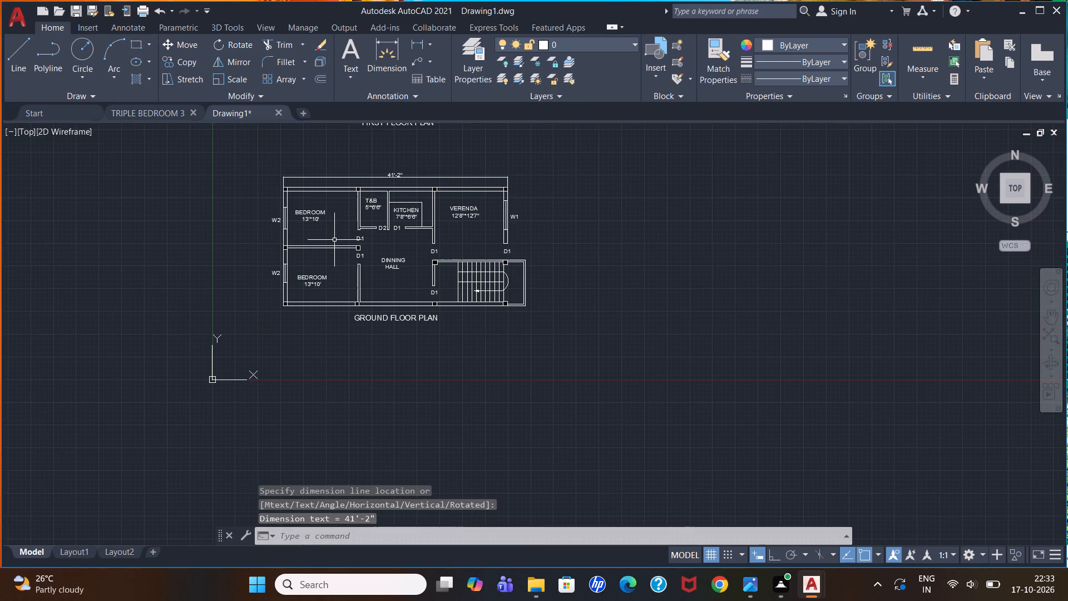
Add a vertical linear dimension along the ground floor plan's west wall between its outer corners, placed about 3' outside the wall.
{"action": "left_click", "coordinate": [412, 48]}
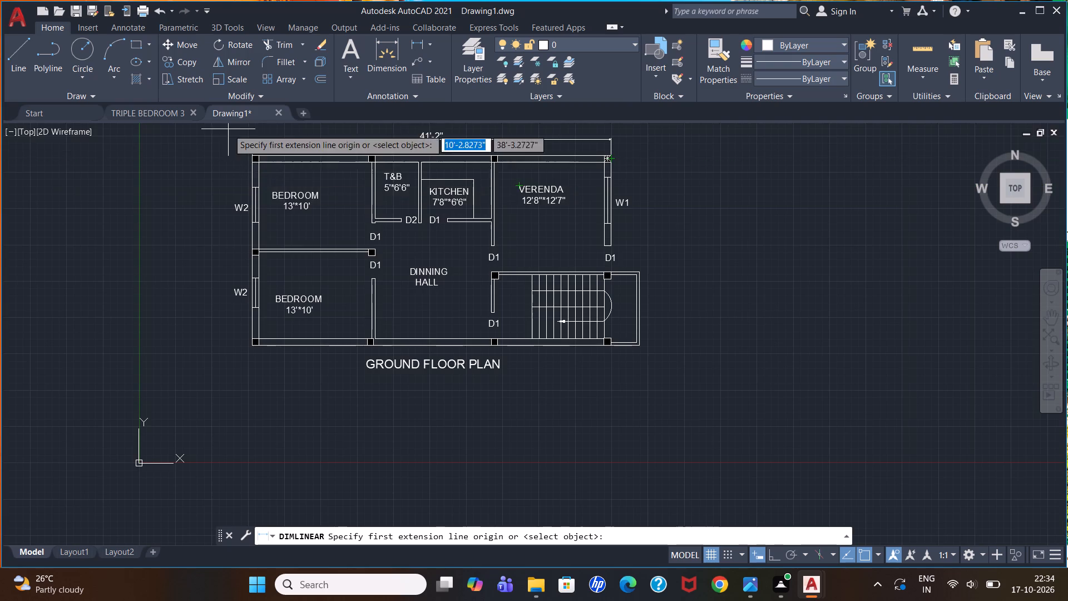
{"action": "scroll", "coordinate": [228, 129], "scroll_direction": "up", "scroll_amount": 3}
{"action": "scroll", "coordinate": [296, 207], "scroll_direction": "up", "scroll_amount": 4}
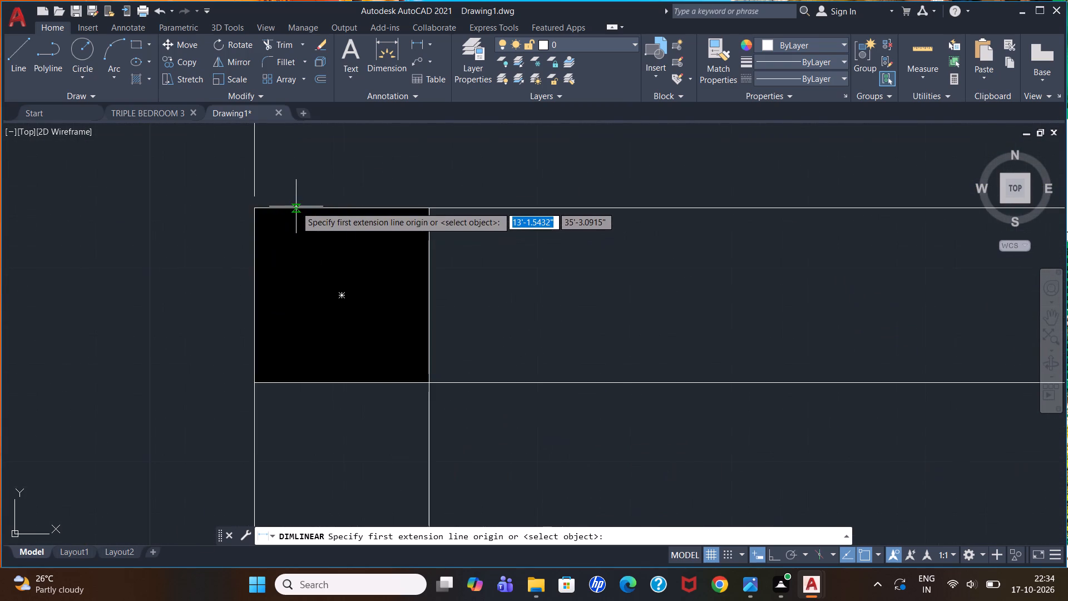
{"action": "scroll", "coordinate": [296, 206], "scroll_direction": "up", "scroll_amount": 3}
{"action": "scroll", "coordinate": [125, 208], "scroll_direction": "up", "scroll_amount": 3}
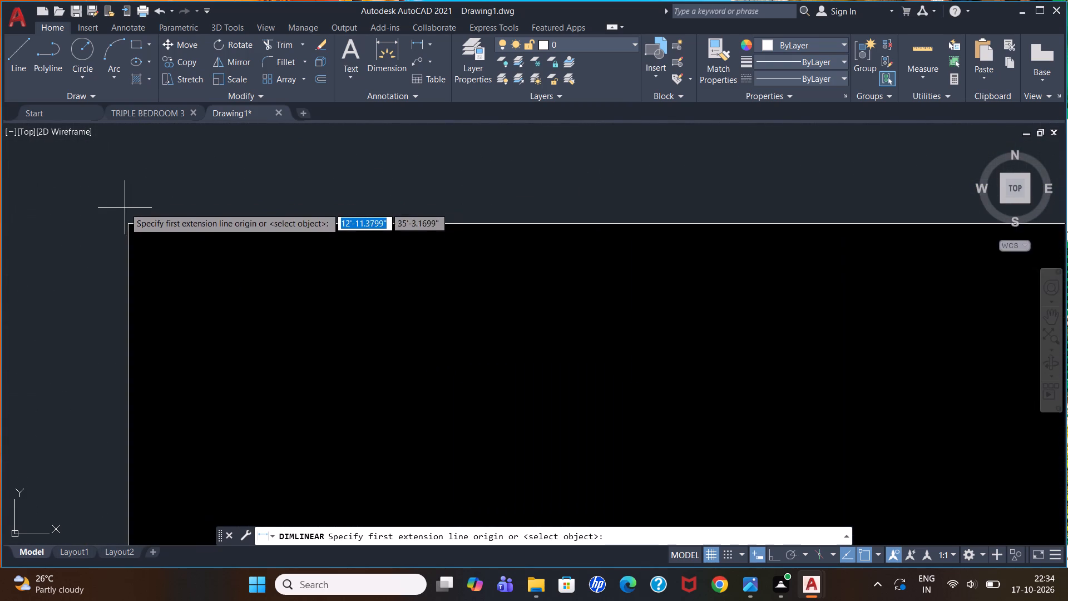
{"action": "scroll", "coordinate": [125, 208], "scroll_direction": "up", "scroll_amount": 2}
{"action": "scroll", "coordinate": [140, 264], "scroll_direction": "up", "scroll_amount": 2}
{"action": "left_click", "coordinate": [136, 282]}
{"action": "scroll", "coordinate": [141, 228], "scroll_direction": "down", "scroll_amount": 2}
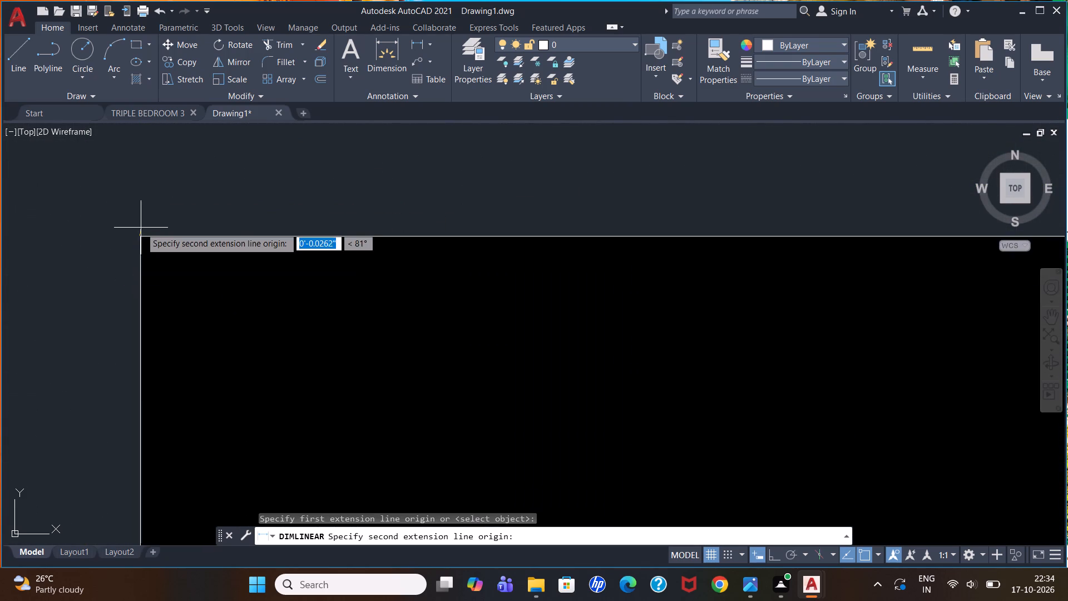
{"action": "scroll", "coordinate": [141, 228], "scroll_direction": "down", "scroll_amount": 20}
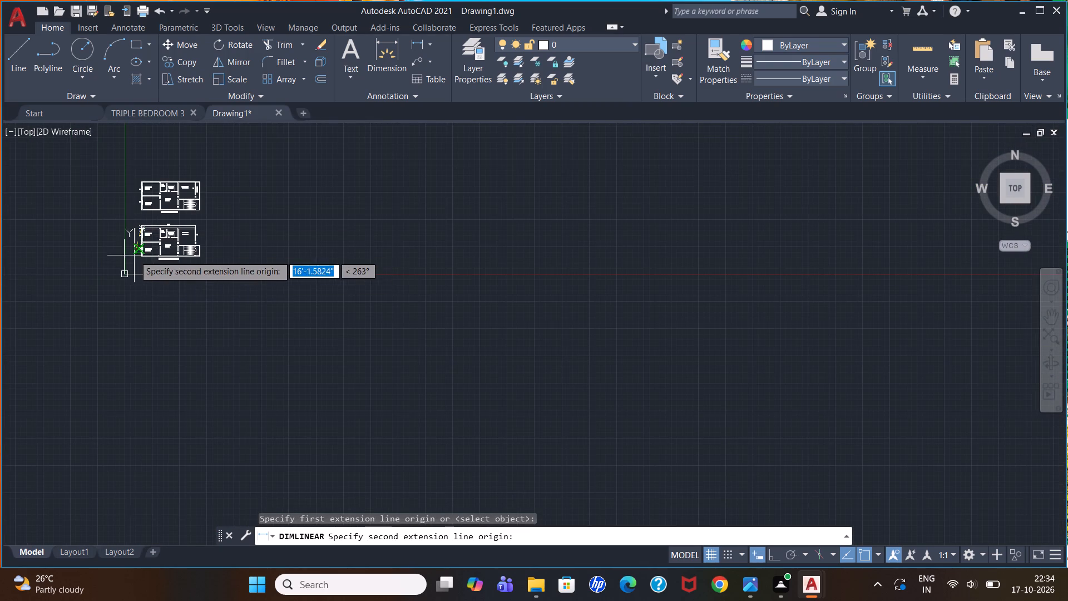
{"action": "scroll", "coordinate": [134, 249], "scroll_direction": "up", "scroll_amount": 9}
{"action": "scroll", "coordinate": [423, 408], "scroll_direction": "down", "scroll_amount": 2}
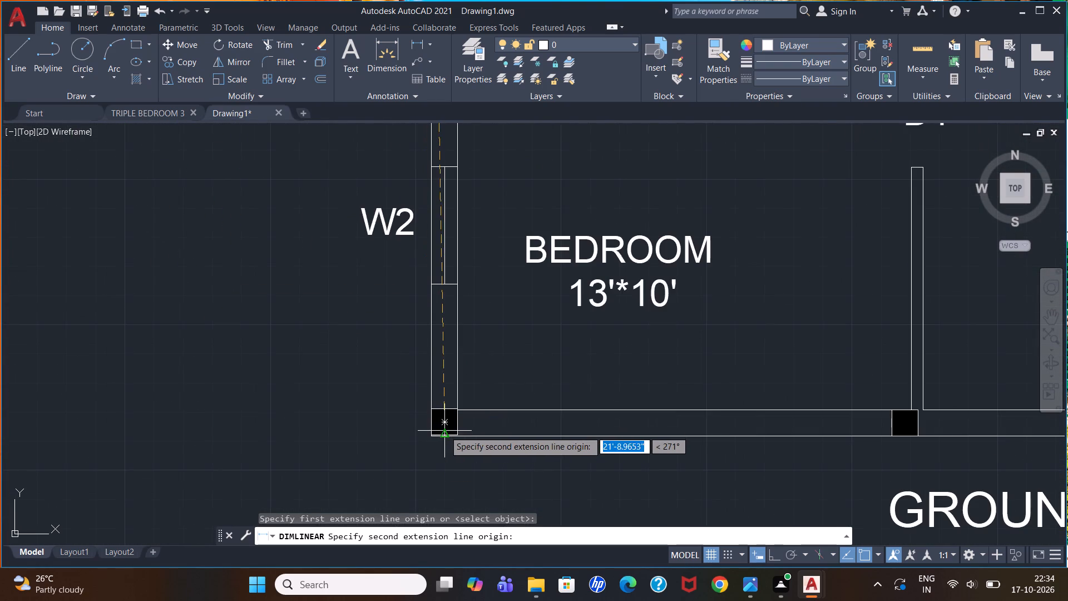
{"action": "scroll", "coordinate": [441, 430], "scroll_direction": "up", "scroll_amount": 5}
{"action": "scroll", "coordinate": [382, 423], "scroll_direction": "down", "scroll_amount": 1}
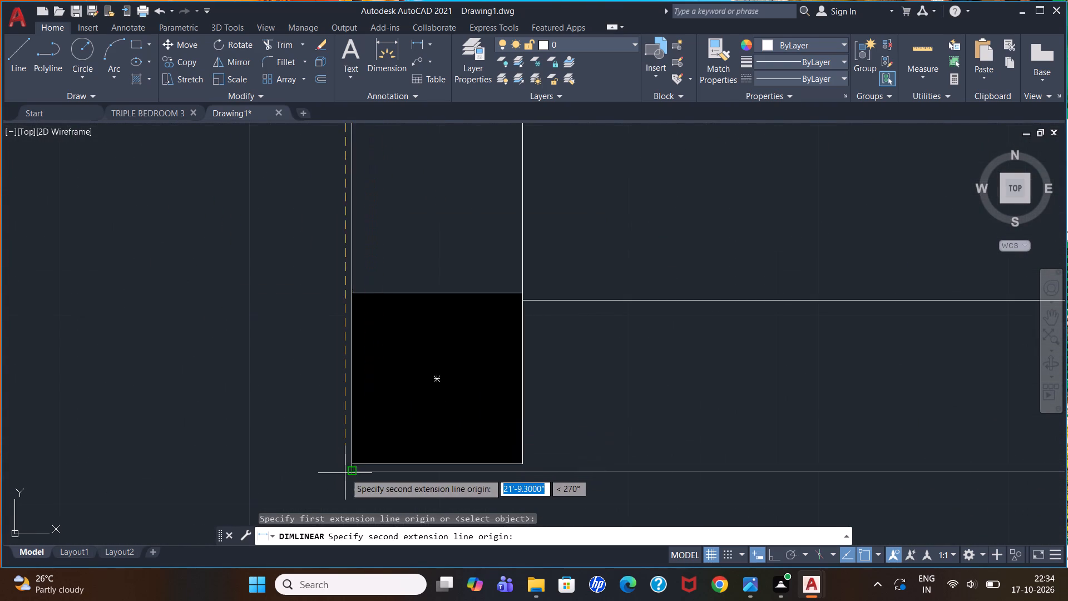
{"action": "left_click", "coordinate": [354, 467]}
{"action": "scroll", "coordinate": [179, 463], "scroll_direction": "down", "scroll_amount": 4}
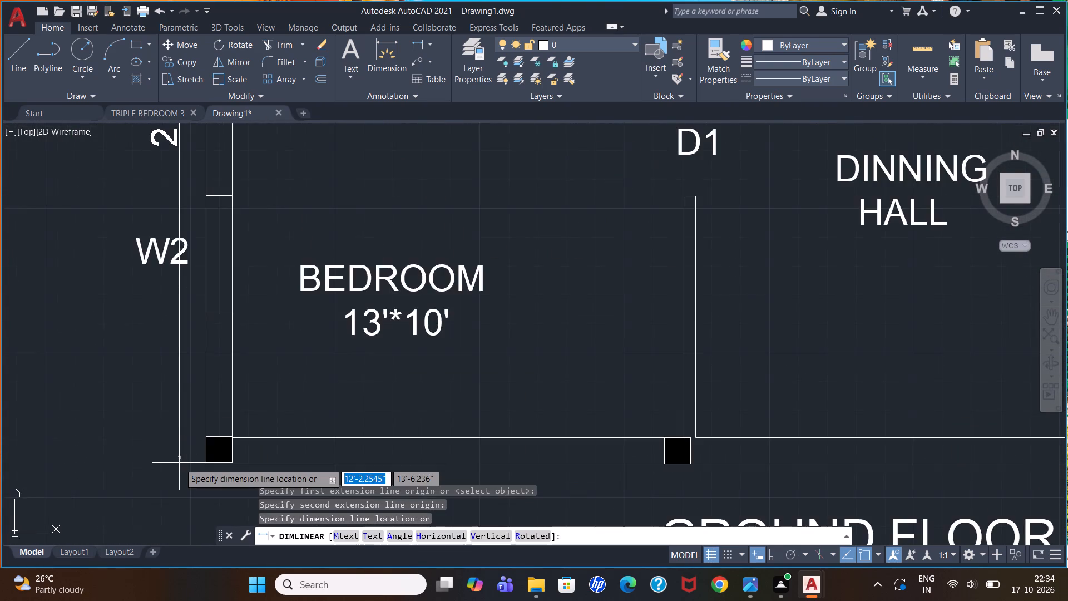
{"action": "scroll", "coordinate": [179, 463], "scroll_direction": "down", "scroll_amount": 2}
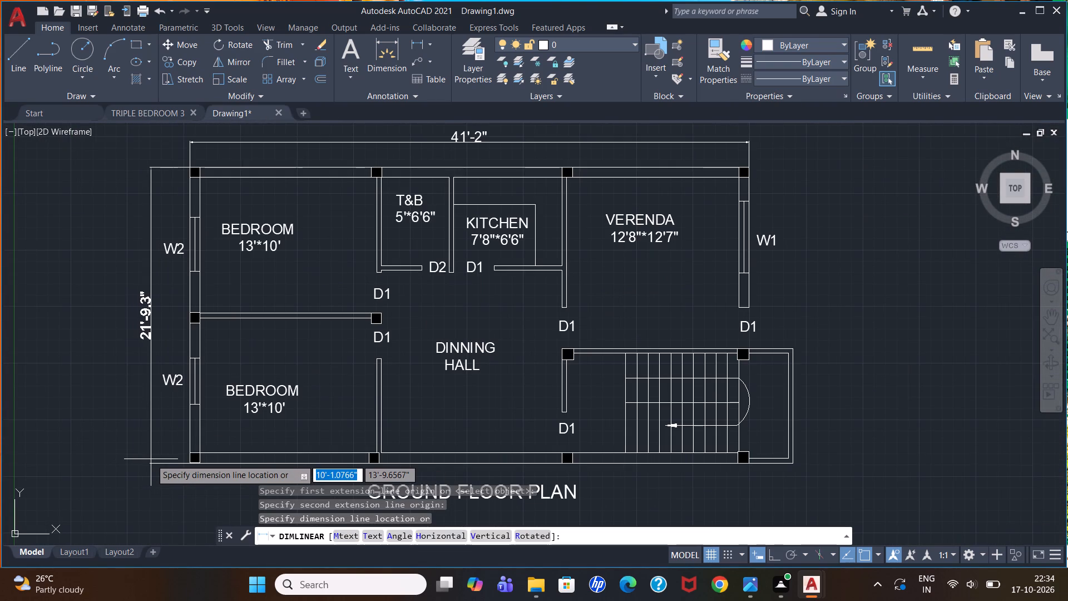
{"action": "left_click", "coordinate": [151, 459]}
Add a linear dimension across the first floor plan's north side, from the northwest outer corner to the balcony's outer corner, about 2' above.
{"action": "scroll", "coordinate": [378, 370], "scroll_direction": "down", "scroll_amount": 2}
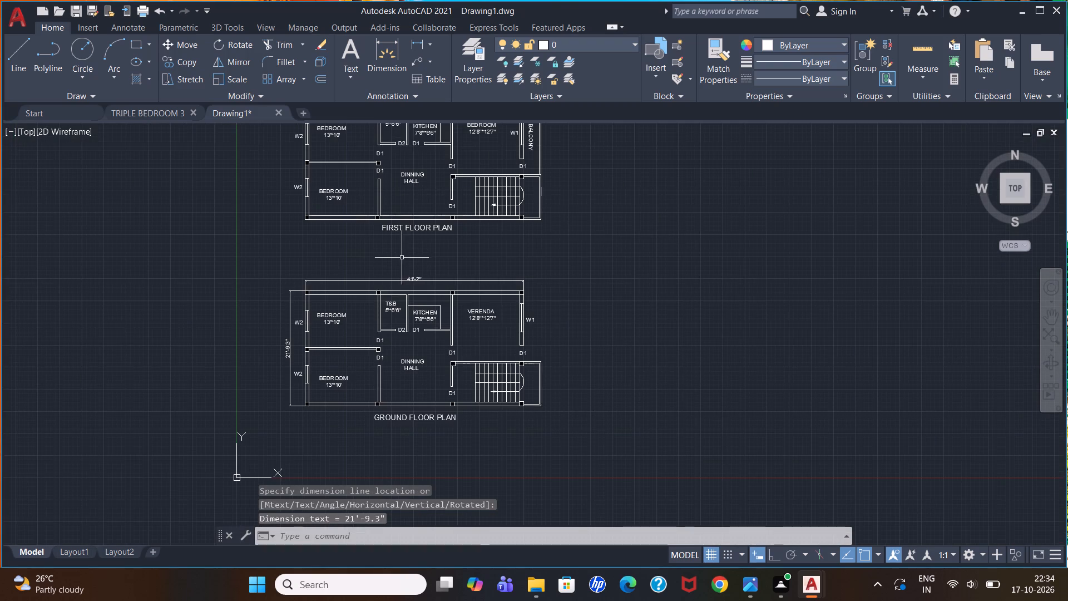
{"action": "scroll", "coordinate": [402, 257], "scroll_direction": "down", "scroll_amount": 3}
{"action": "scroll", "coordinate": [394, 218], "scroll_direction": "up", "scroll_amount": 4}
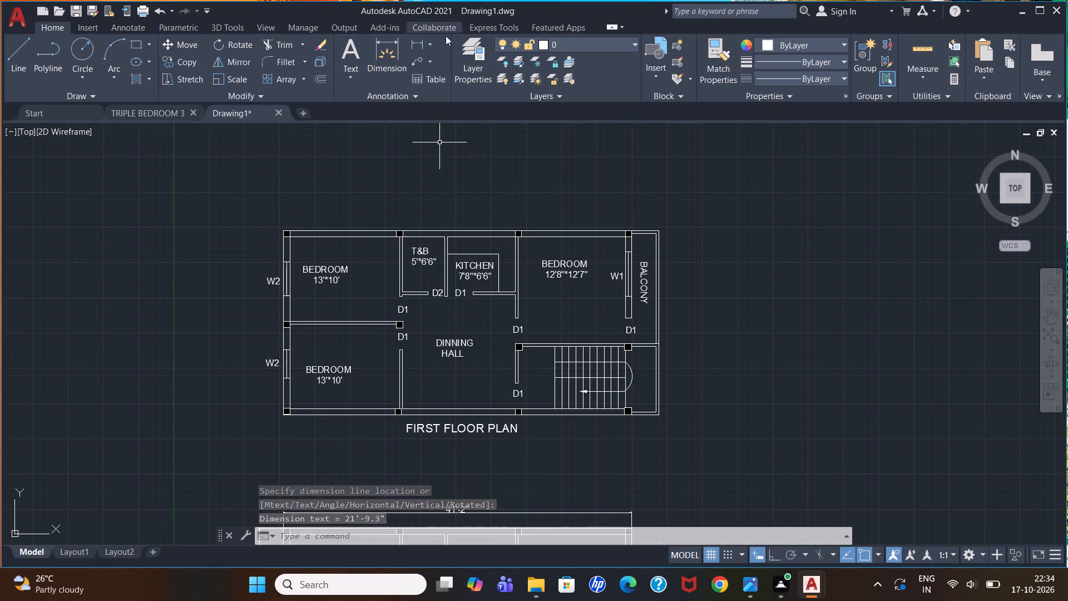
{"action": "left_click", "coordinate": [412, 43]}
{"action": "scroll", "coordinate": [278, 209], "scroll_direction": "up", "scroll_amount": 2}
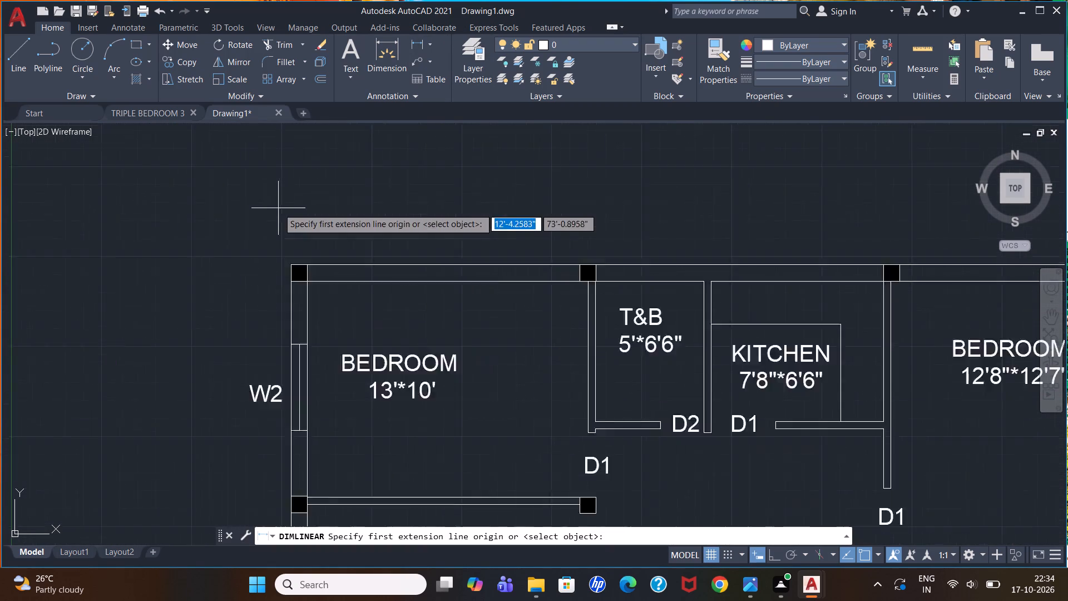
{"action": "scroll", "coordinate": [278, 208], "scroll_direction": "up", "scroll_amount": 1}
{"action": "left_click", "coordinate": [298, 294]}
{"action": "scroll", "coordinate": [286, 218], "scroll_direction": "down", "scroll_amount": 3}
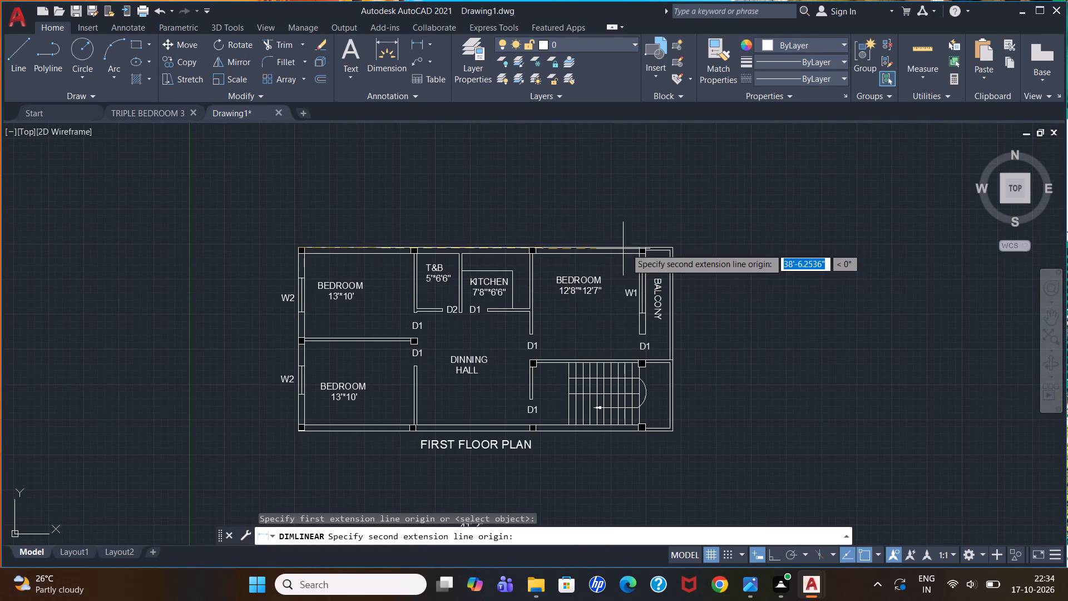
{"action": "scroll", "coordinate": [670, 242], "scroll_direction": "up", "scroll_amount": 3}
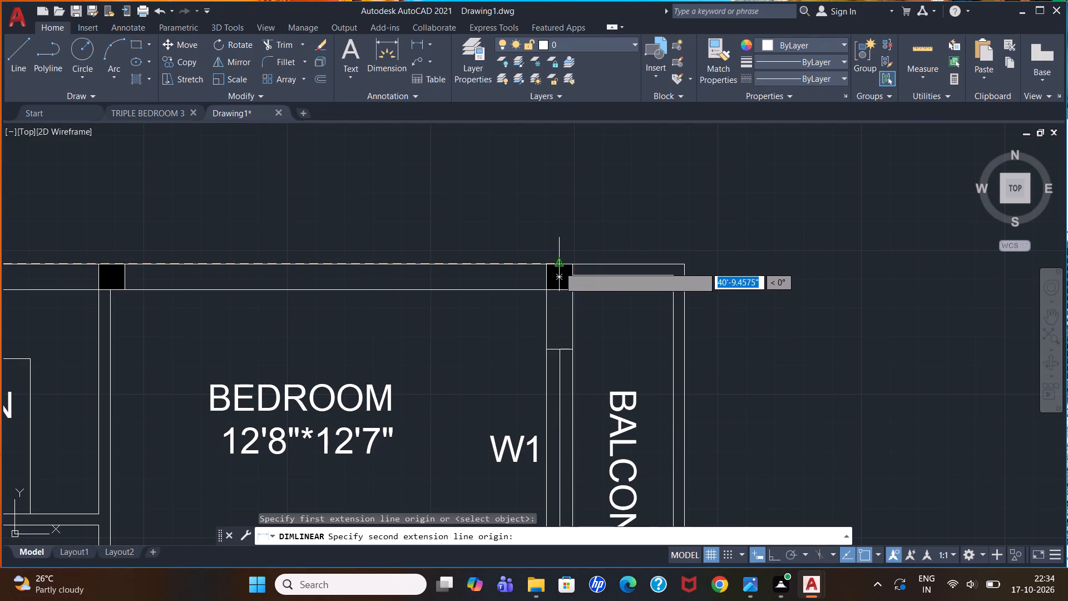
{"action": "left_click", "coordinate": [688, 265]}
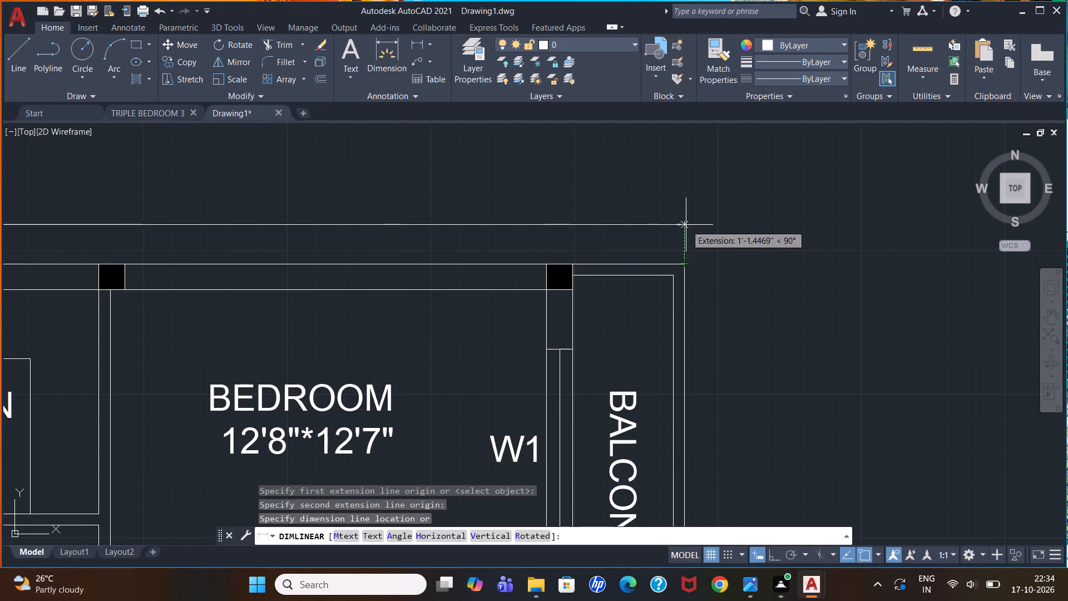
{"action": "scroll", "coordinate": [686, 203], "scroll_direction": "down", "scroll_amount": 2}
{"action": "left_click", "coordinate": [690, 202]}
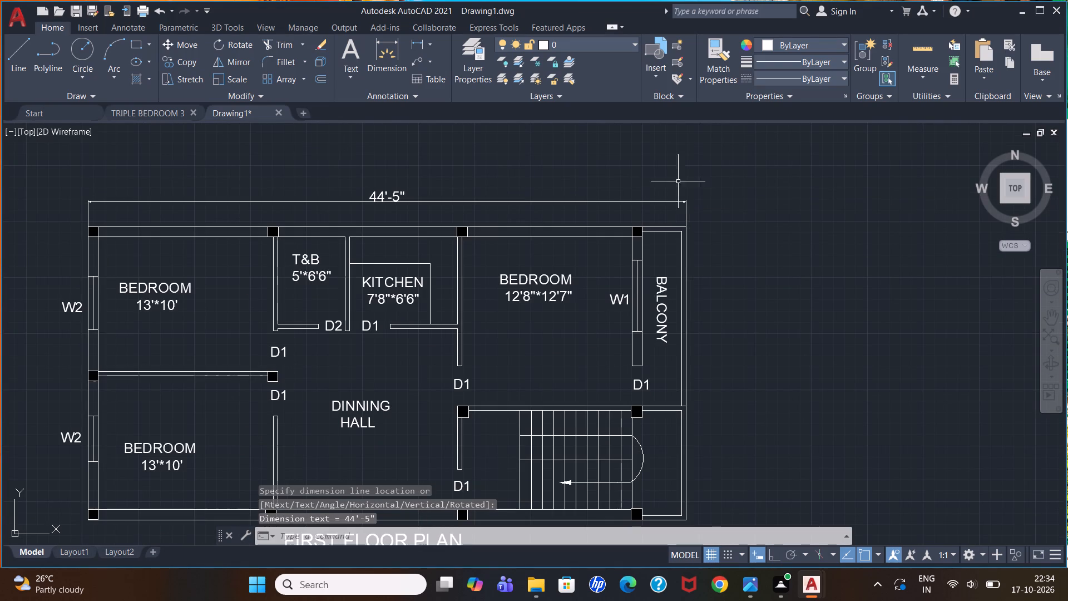
Add a vertical linear dimension along the first floor plan's west wall between its outer corners, placed about 3' outside the wall.
{"action": "left_click", "coordinate": [415, 47]}
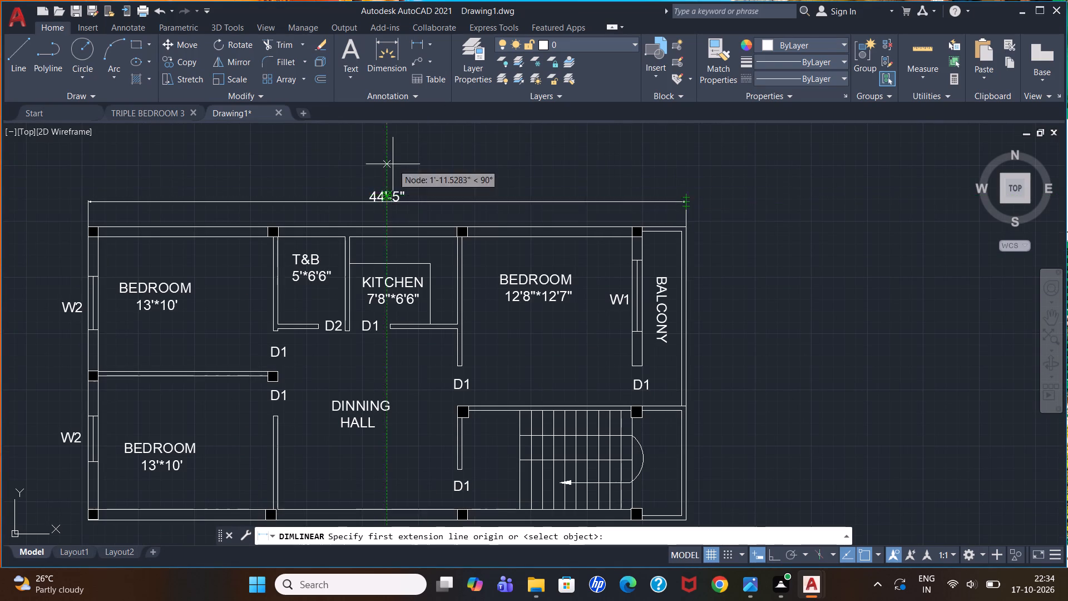
{"action": "scroll", "coordinate": [393, 164], "scroll_direction": "down", "scroll_amount": 2}
{"action": "scroll", "coordinate": [378, 318], "scroll_direction": "up", "scroll_amount": 3}
{"action": "scroll", "coordinate": [296, 213], "scroll_direction": "down", "scroll_amount": 3}
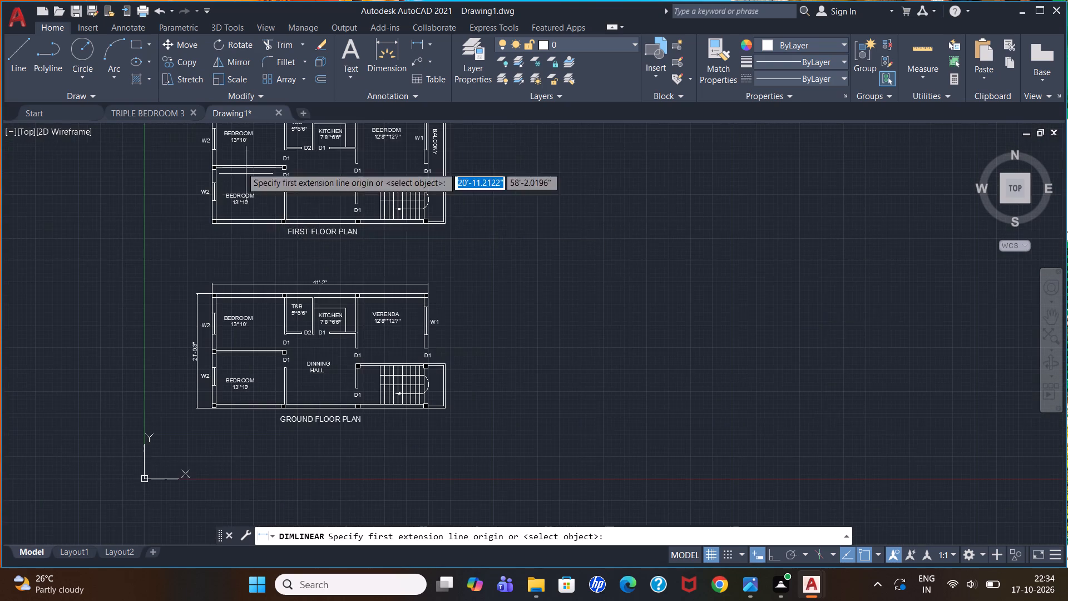
{"action": "scroll", "coordinate": [261, 182], "scroll_direction": "down", "scroll_amount": 2}
{"action": "scroll", "coordinate": [243, 140], "scroll_direction": "up", "scroll_amount": 5}
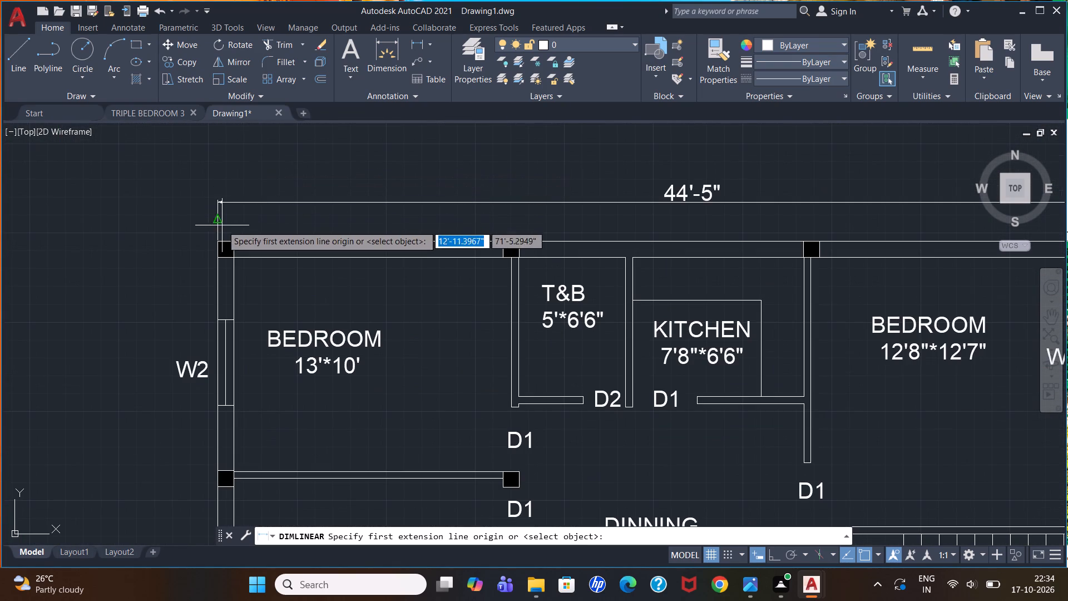
{"action": "left_click", "coordinate": [216, 237]}
{"action": "scroll", "coordinate": [241, 198], "scroll_direction": "down", "scroll_amount": 4}
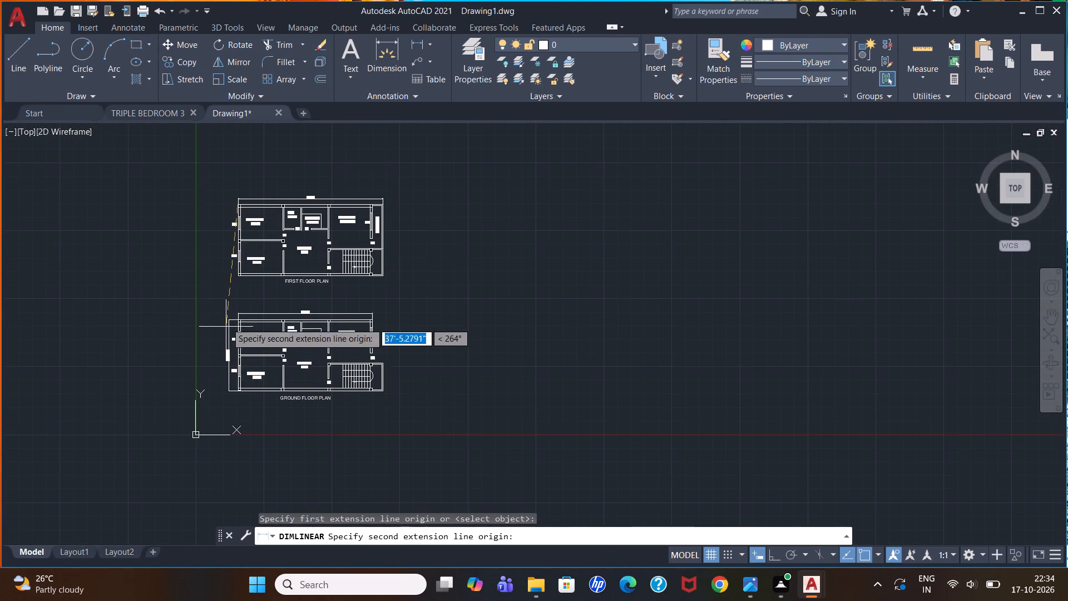
{"action": "scroll", "coordinate": [232, 294], "scroll_direction": "up", "scroll_amount": 4}
{"action": "scroll", "coordinate": [270, 175], "scroll_direction": "up", "scroll_amount": 7}
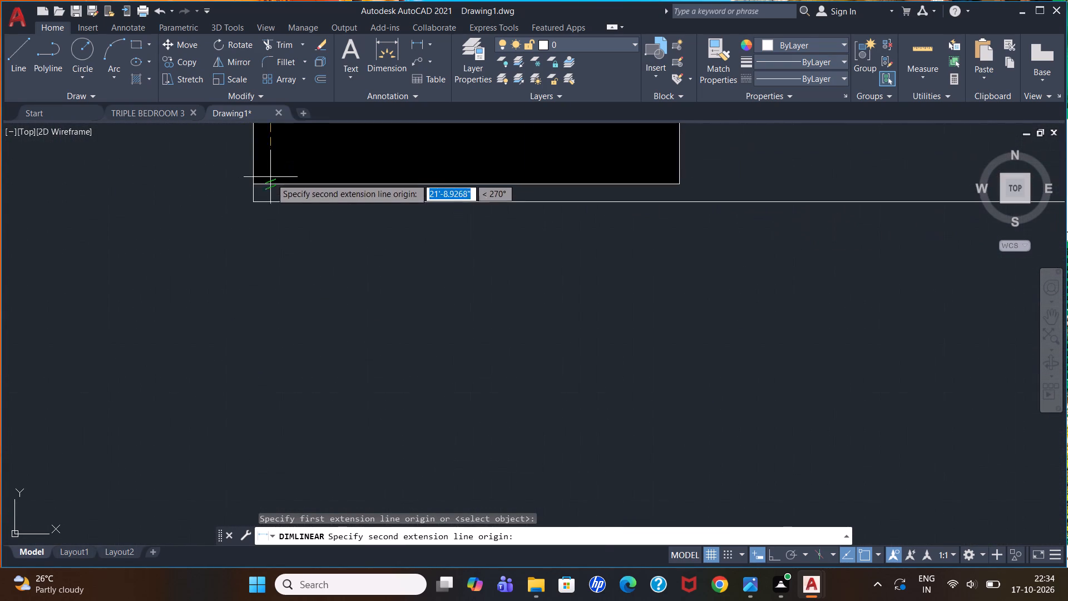
{"action": "left_click", "coordinate": [256, 202]}
{"action": "scroll", "coordinate": [350, 260], "scroll_direction": "down", "scroll_amount": 7}
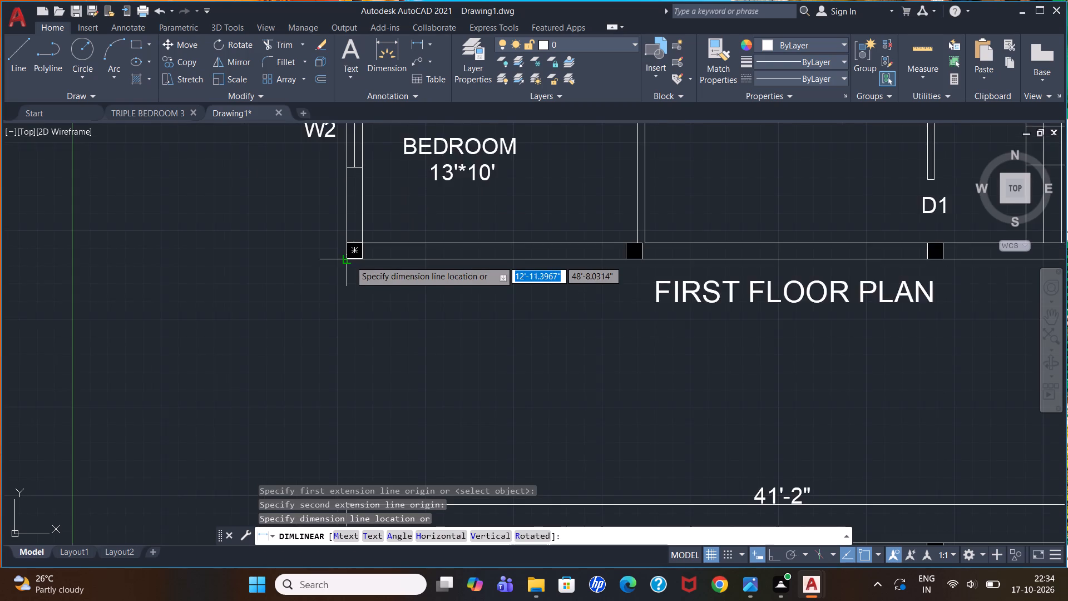
{"action": "scroll", "coordinate": [350, 260], "scroll_direction": "down", "scroll_amount": 2}
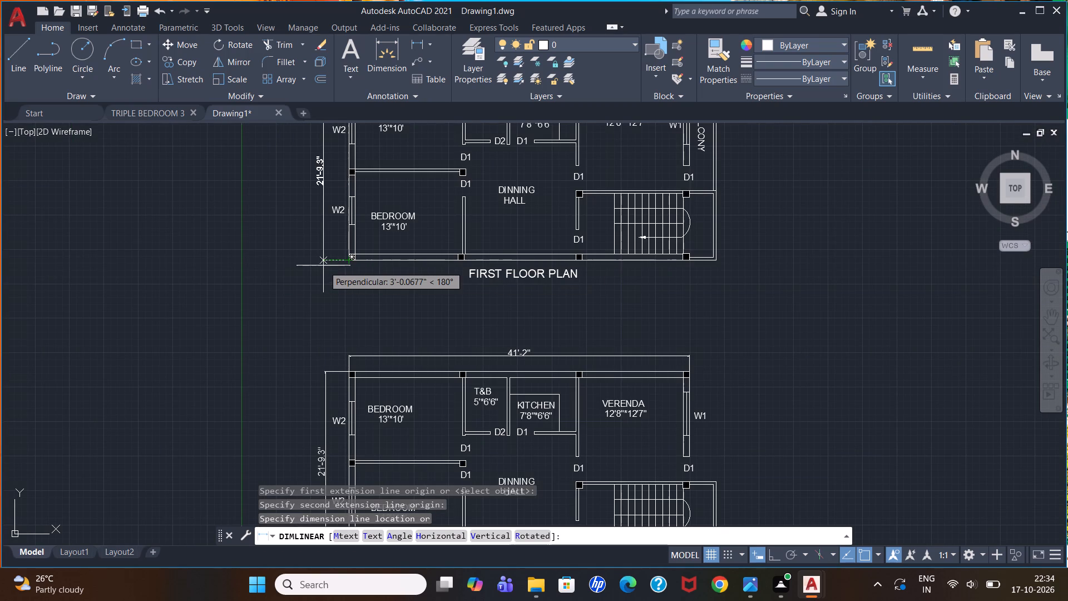
{"action": "left_click", "coordinate": [324, 264]}
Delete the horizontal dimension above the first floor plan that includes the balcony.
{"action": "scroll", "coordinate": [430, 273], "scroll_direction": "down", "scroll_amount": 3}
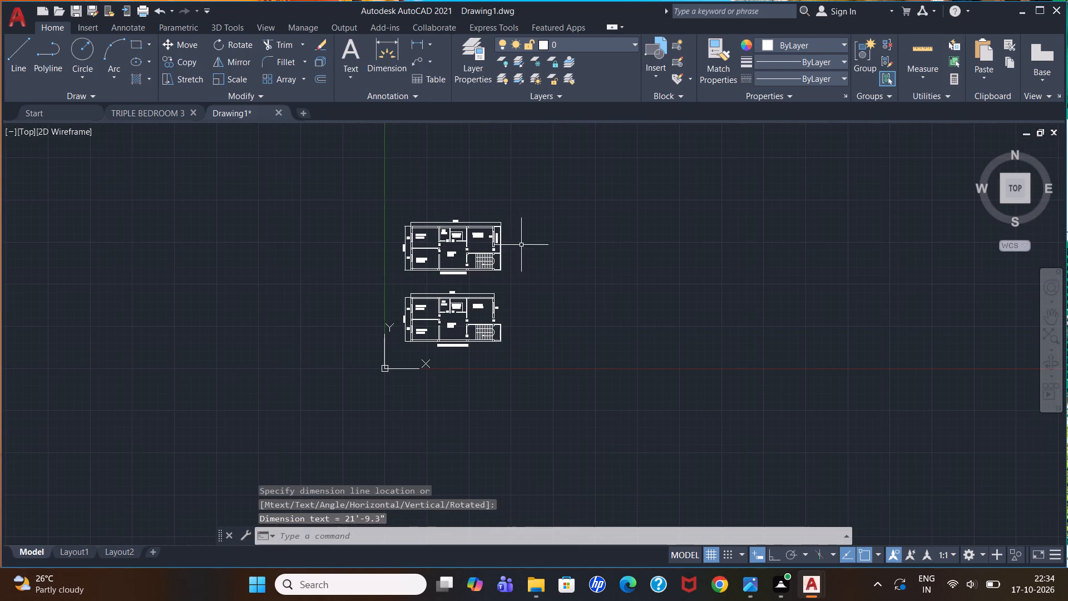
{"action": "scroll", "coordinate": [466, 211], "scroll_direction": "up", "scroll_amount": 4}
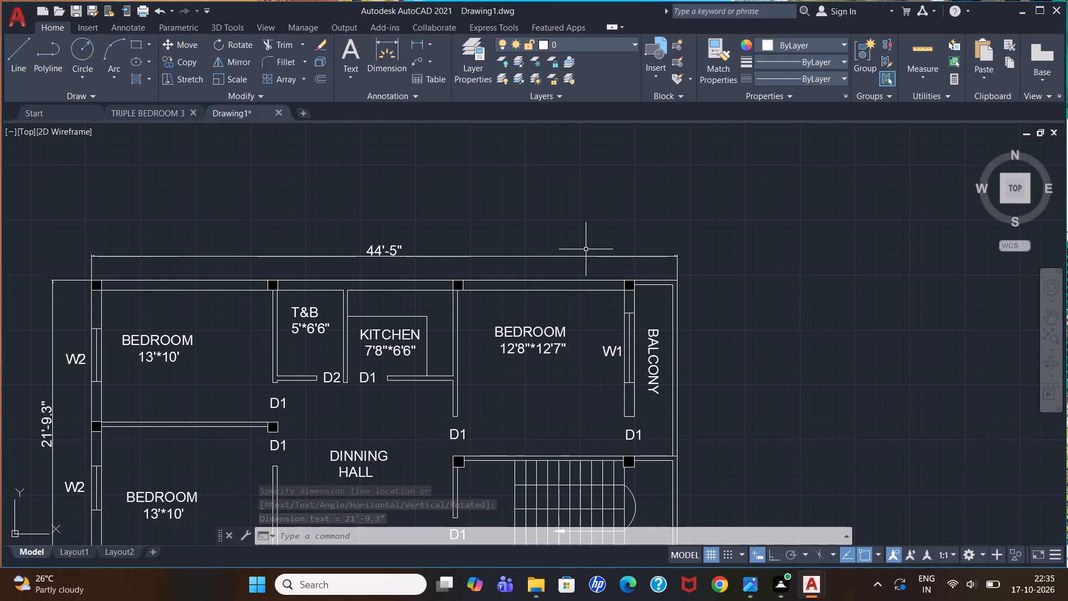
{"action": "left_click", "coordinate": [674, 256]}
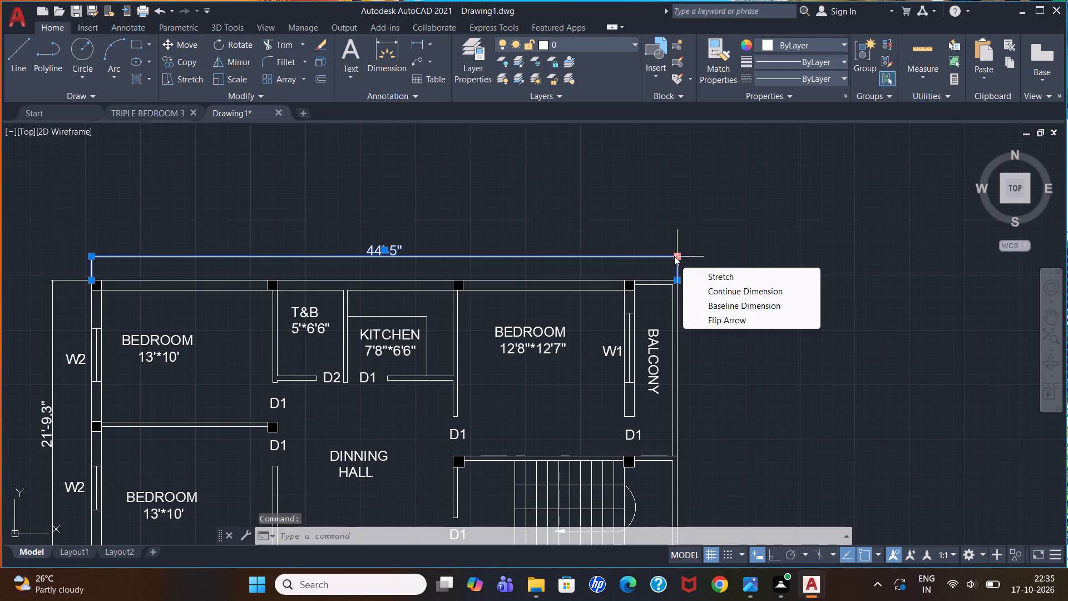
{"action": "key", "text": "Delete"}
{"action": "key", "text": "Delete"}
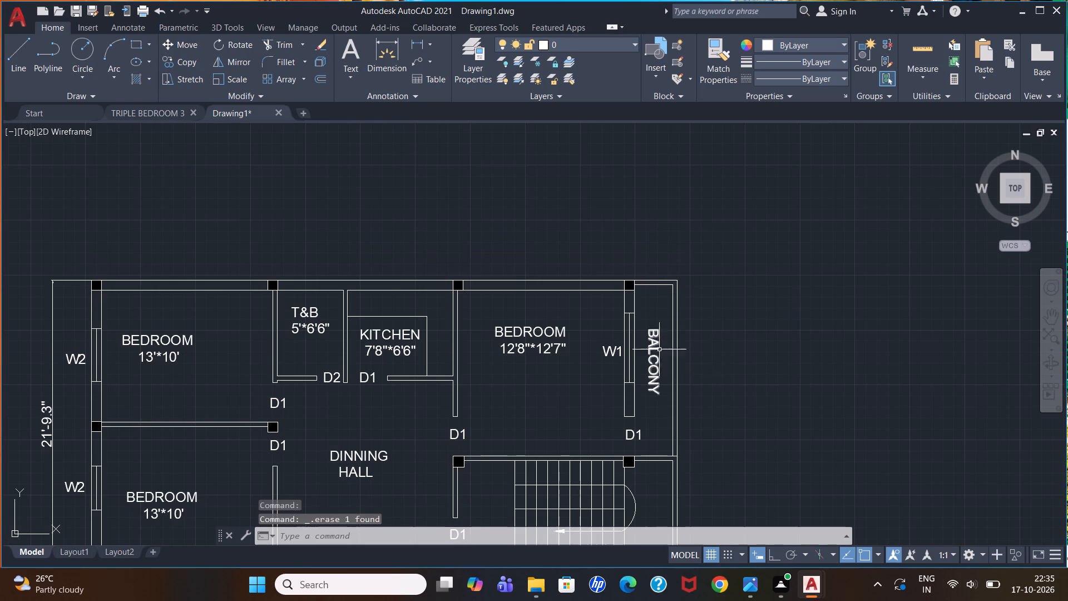
Add a linear dimension across the first floor's north wall, from the northwest outer corner to the bedroom's outer corner beside the balcony, about 1' above.
{"action": "left_click", "coordinate": [412, 42]}
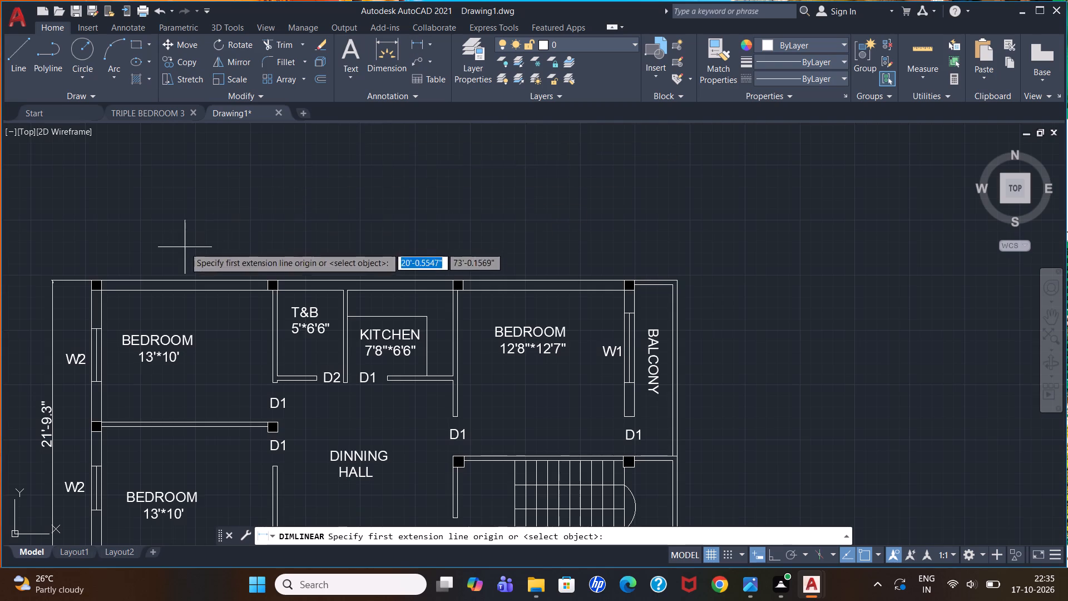
{"action": "scroll", "coordinate": [160, 258], "scroll_direction": "up", "scroll_amount": 1}
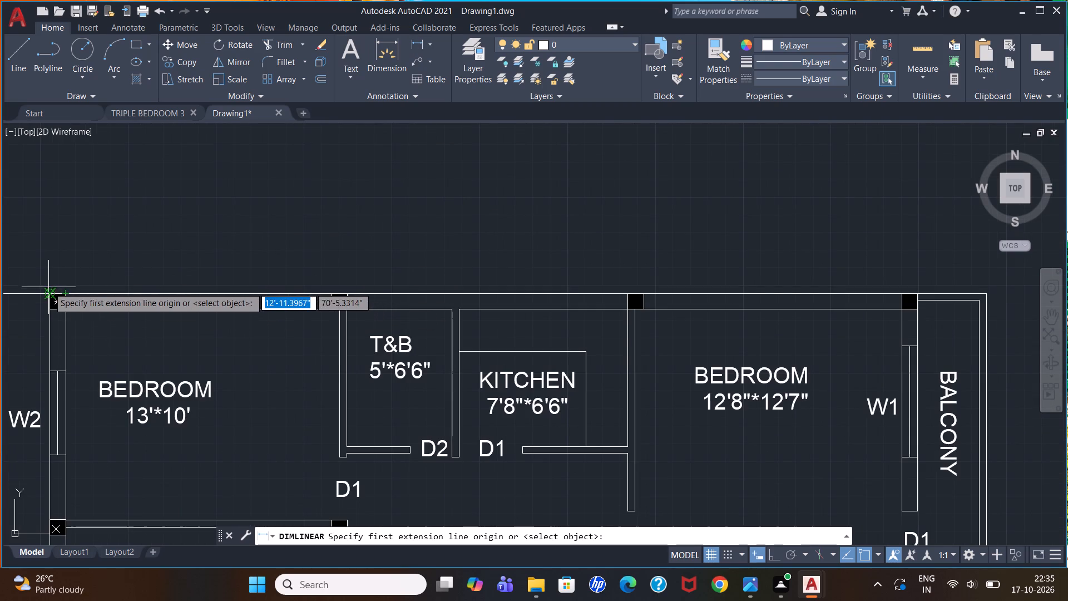
{"action": "left_click", "coordinate": [50, 292]}
{"action": "scroll", "coordinate": [484, 199], "scroll_direction": "down", "scroll_amount": 2}
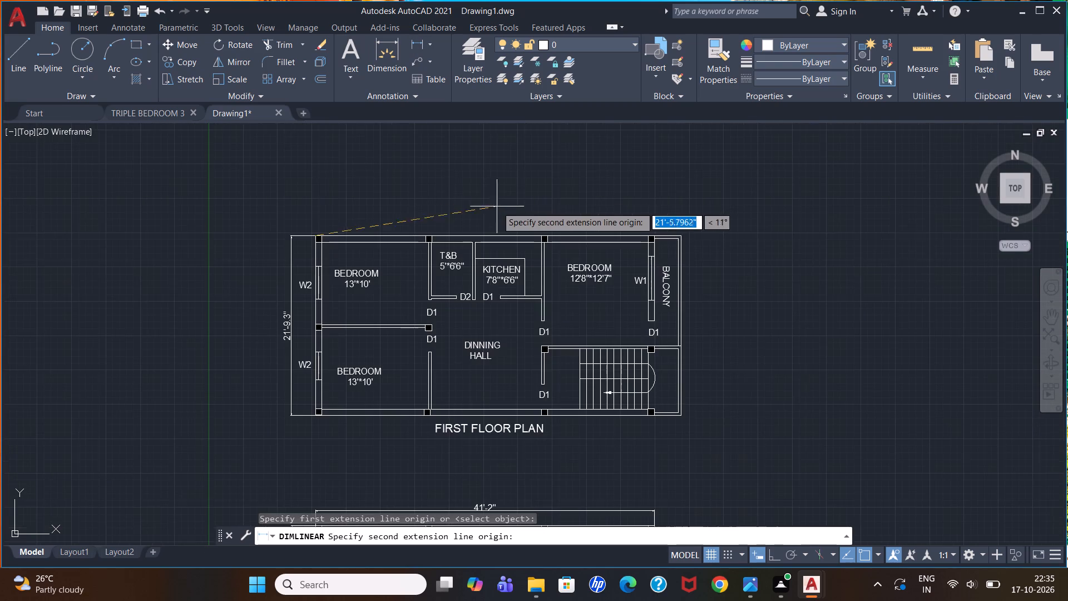
{"action": "scroll", "coordinate": [673, 238], "scroll_direction": "up", "scroll_amount": 3}
{"action": "scroll", "coordinate": [601, 224], "scroll_direction": "up", "scroll_amount": 4}
{"action": "scroll", "coordinate": [587, 272], "scroll_direction": "up", "scroll_amount": 3}
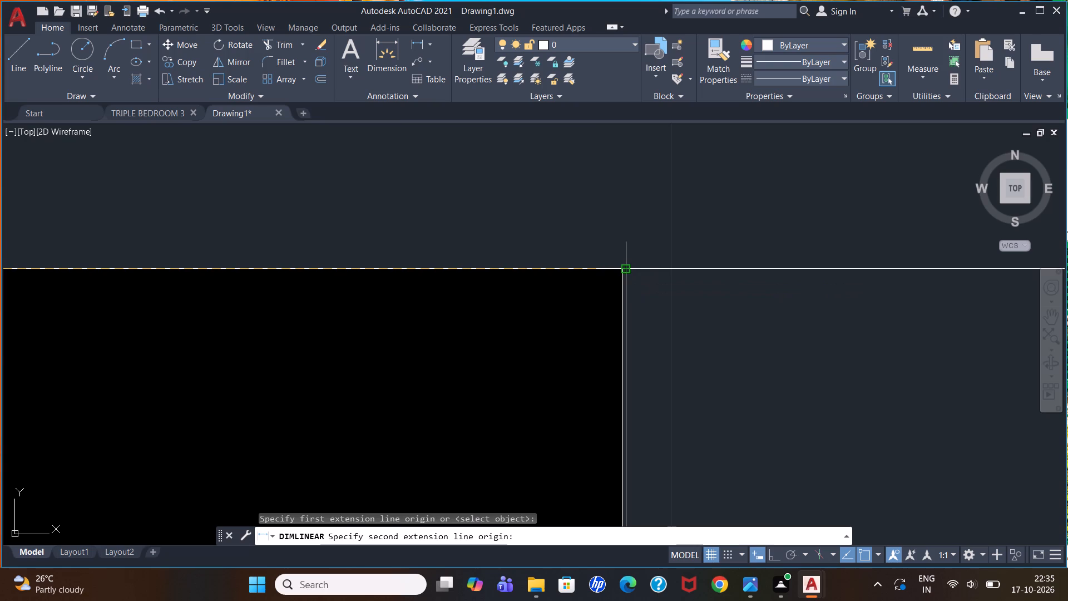
{"action": "left_click", "coordinate": [624, 269]}
{"action": "scroll", "coordinate": [622, 212], "scroll_direction": "down", "scroll_amount": 8}
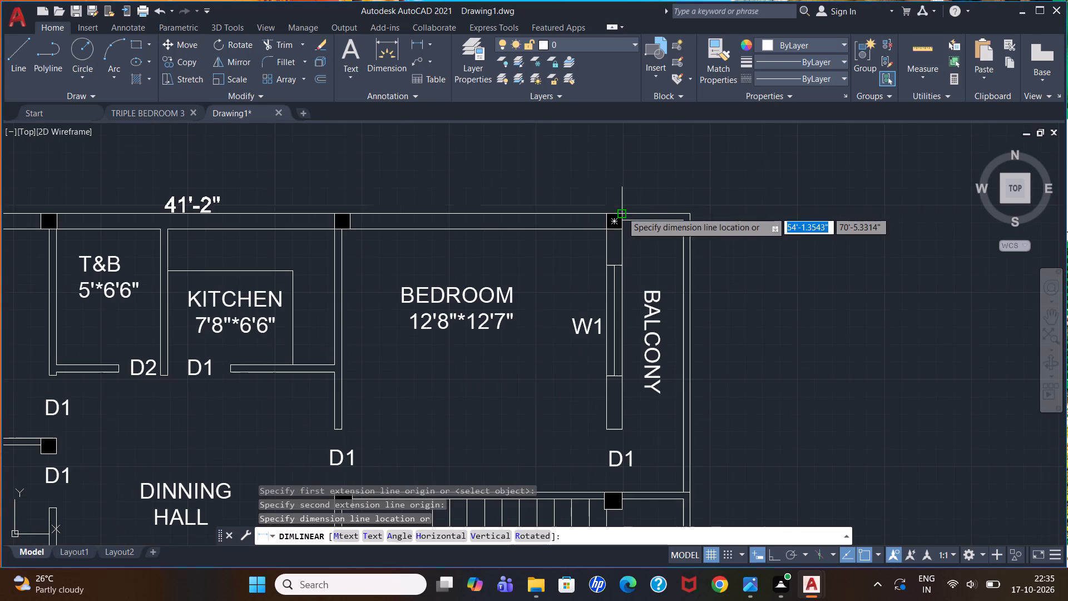
{"action": "left_click", "coordinate": [623, 190]}
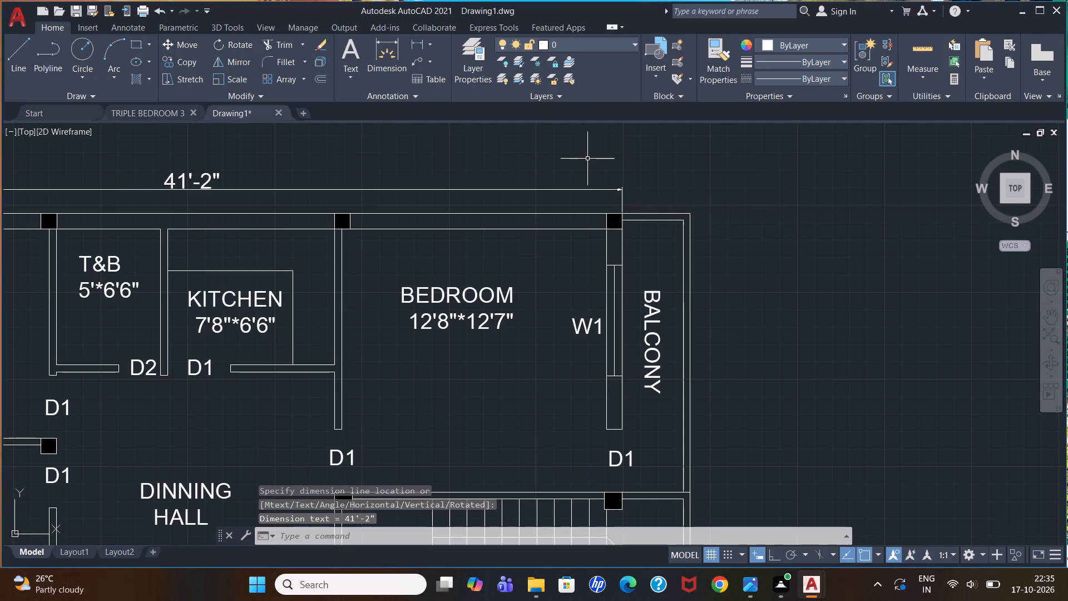
Add a linear dimension across the balcony's north side, from the bedroom's outer corner to the balcony's outer corner, level with the adjacent dimension line.
{"action": "left_click", "coordinate": [422, 45]}
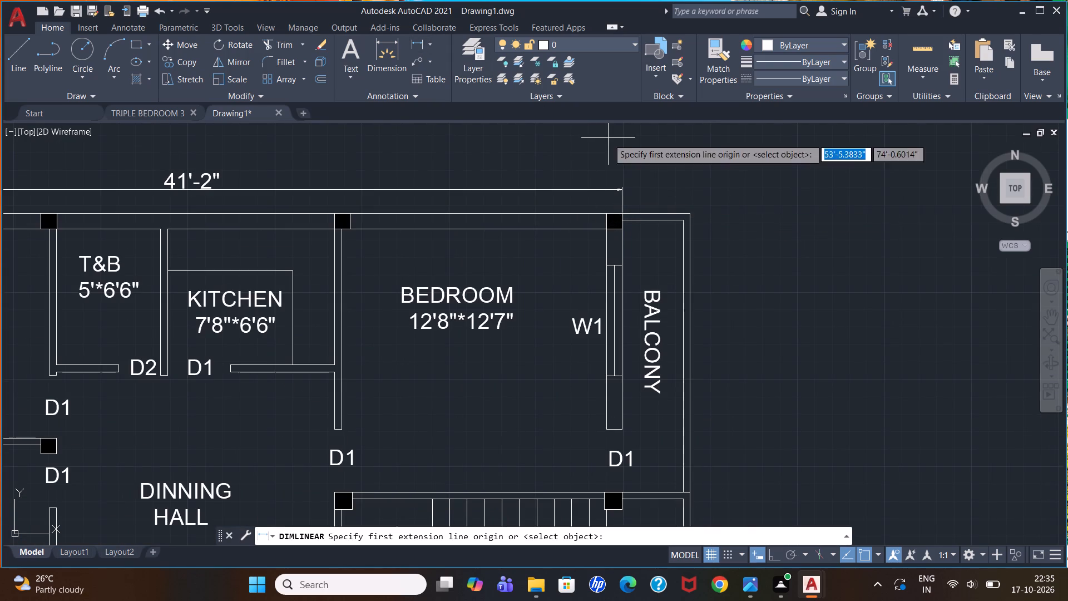
{"action": "scroll", "coordinate": [601, 178], "scroll_direction": "up", "scroll_amount": 4}
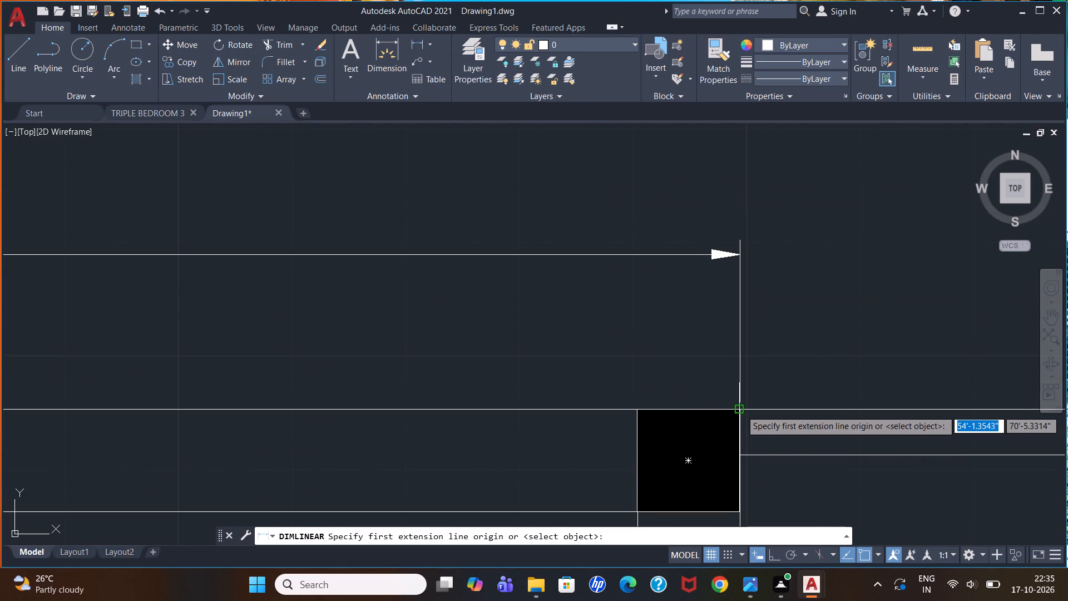
{"action": "scroll", "coordinate": [784, 393], "scroll_direction": "up", "scroll_amount": 4}
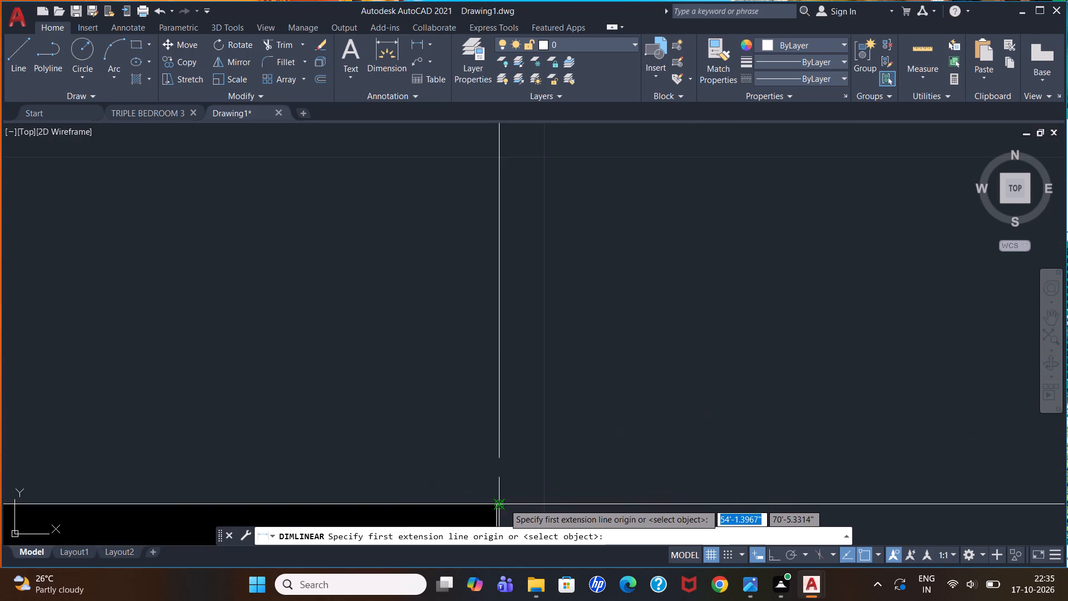
{"action": "left_click", "coordinate": [501, 504]}
{"action": "scroll", "coordinate": [528, 401], "scroll_direction": "down", "scroll_amount": 7}
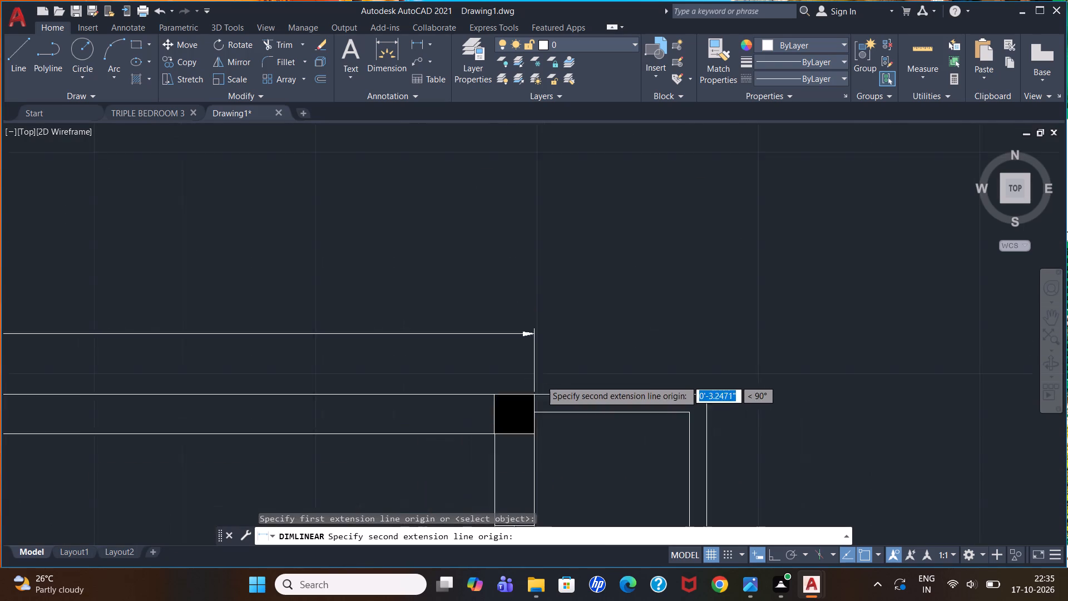
{"action": "scroll", "coordinate": [541, 380], "scroll_direction": "down", "scroll_amount": 1}
{"action": "scroll", "coordinate": [618, 382], "scroll_direction": "up", "scroll_amount": 3}
{"action": "left_click", "coordinate": [571, 399]}
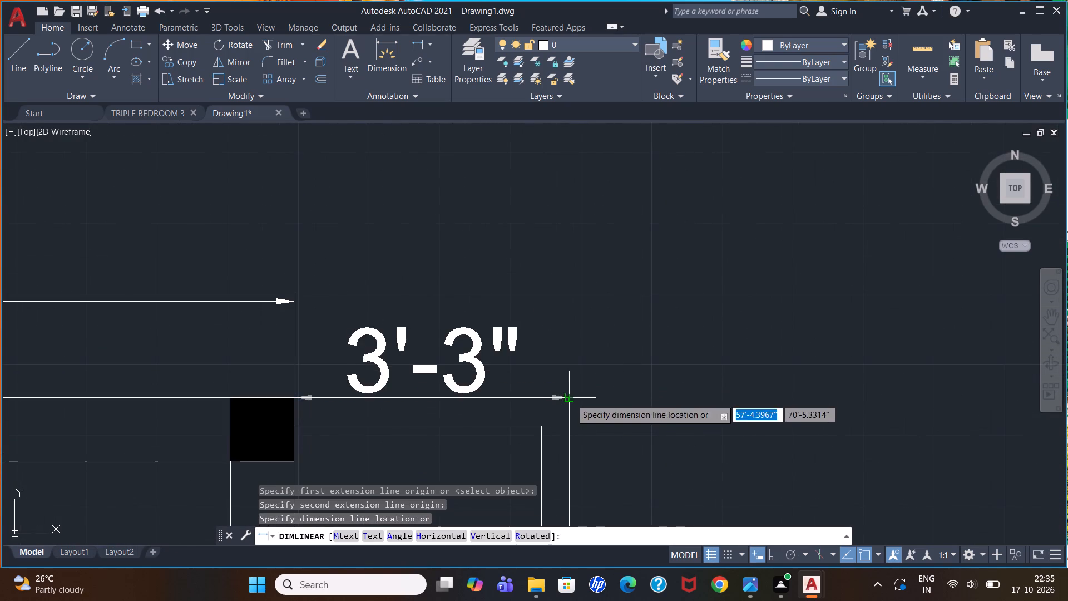
{"action": "left_click", "coordinate": [566, 300]}
{"action": "scroll", "coordinate": [576, 267], "scroll_direction": "down", "scroll_amount": 2}
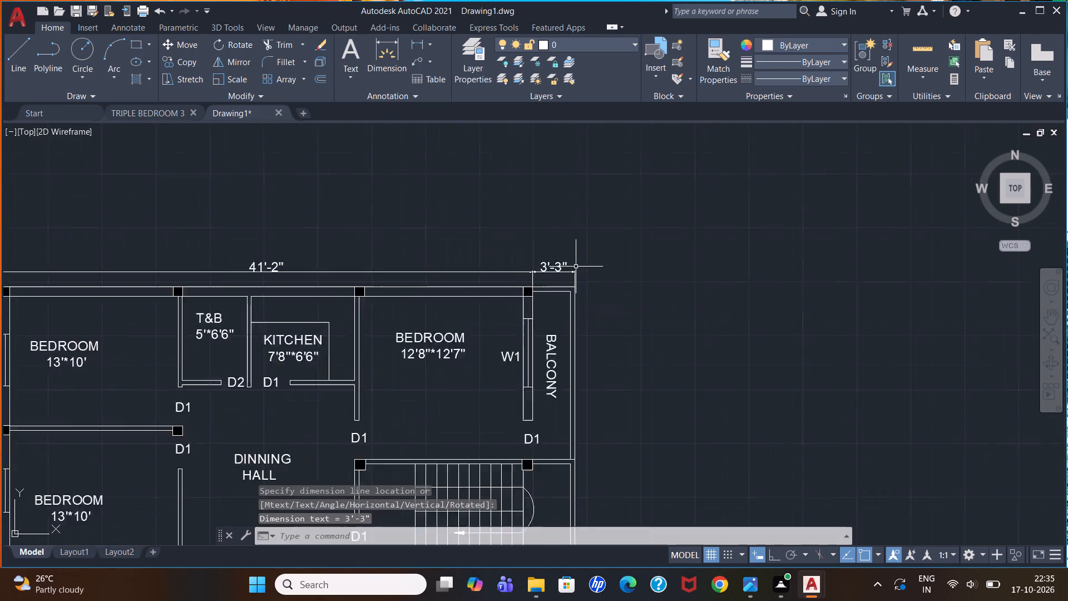
Review the first and ground floor plans with their labels, titles and dimensions.
{"action": "scroll", "coordinate": [576, 267], "scroll_direction": "down", "scroll_amount": 5}
{"action": "scroll", "coordinate": [567, 298], "scroll_direction": "up", "scroll_amount": 2}
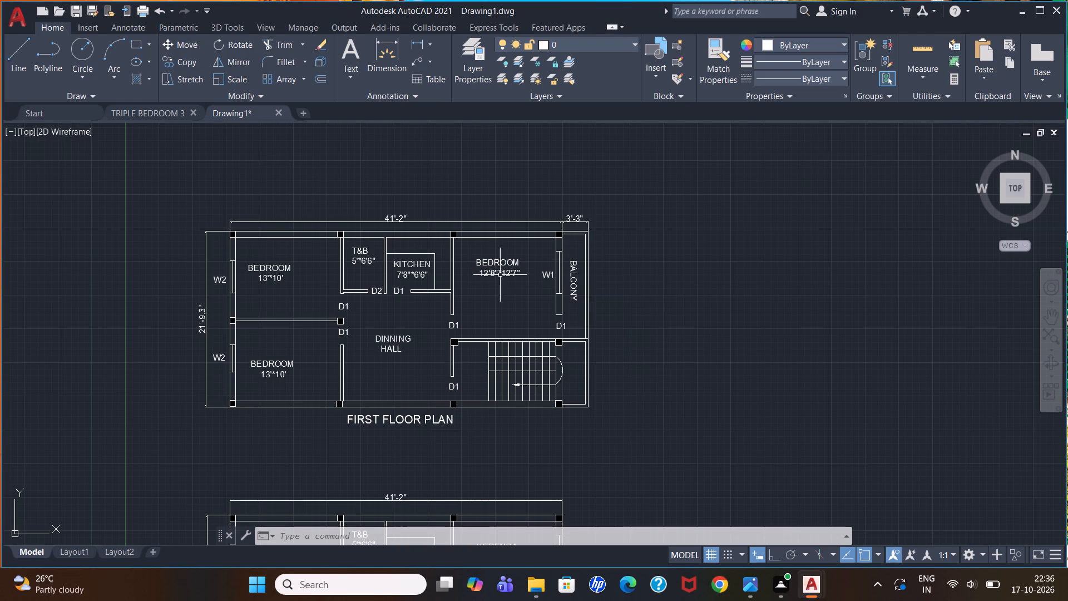
{"action": "scroll", "coordinate": [702, 257], "scroll_direction": "down", "scroll_amount": 1}
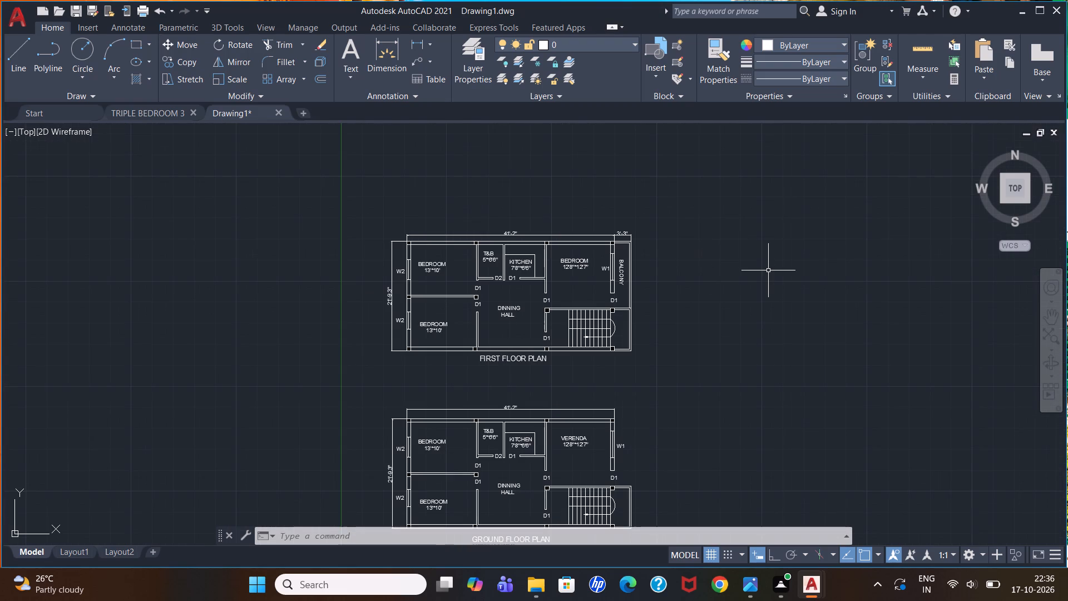
{"action": "scroll", "coordinate": [788, 229], "scroll_direction": "up", "scroll_amount": 1}
{"action": "scroll", "coordinate": [703, 231], "scroll_direction": "down", "scroll_amount": 2}
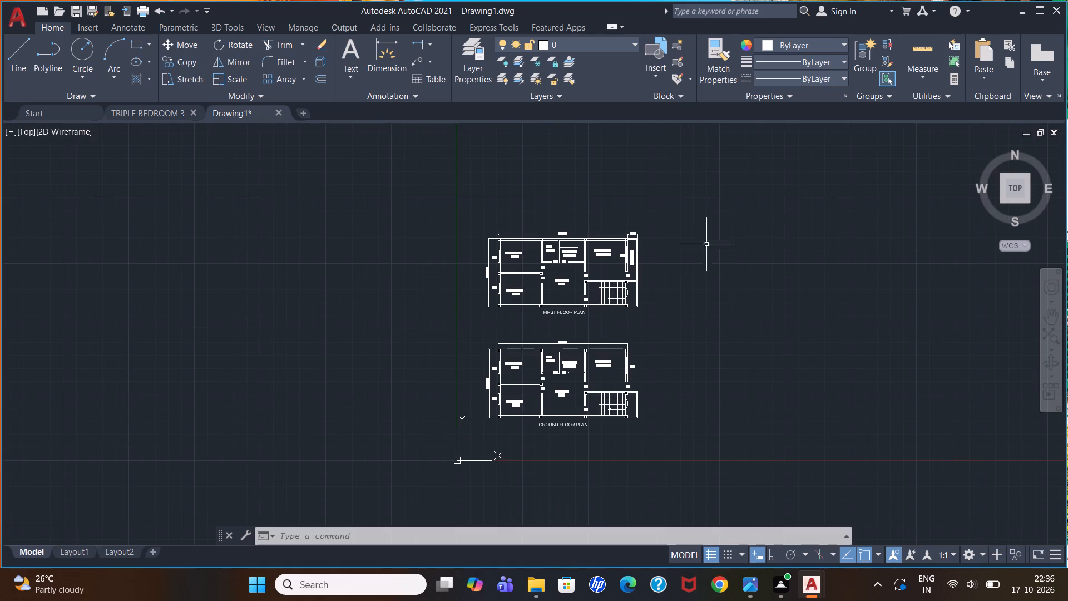
{"action": "scroll", "coordinate": [868, 287], "scroll_direction": "up", "scroll_amount": 2}
{"action": "scroll", "coordinate": [454, 309], "scroll_direction": "down", "scroll_amount": 1}
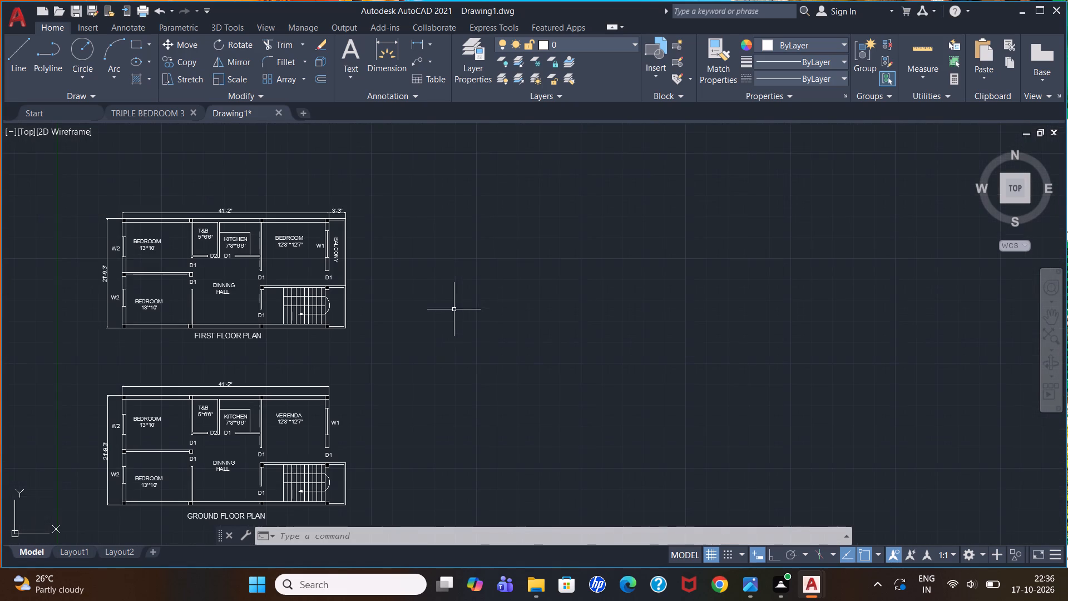
{"action": "scroll", "coordinate": [462, 270], "scroll_direction": "down", "scroll_amount": 1}
{"action": "scroll", "coordinate": [463, 345], "scroll_direction": "up", "scroll_amount": 2}
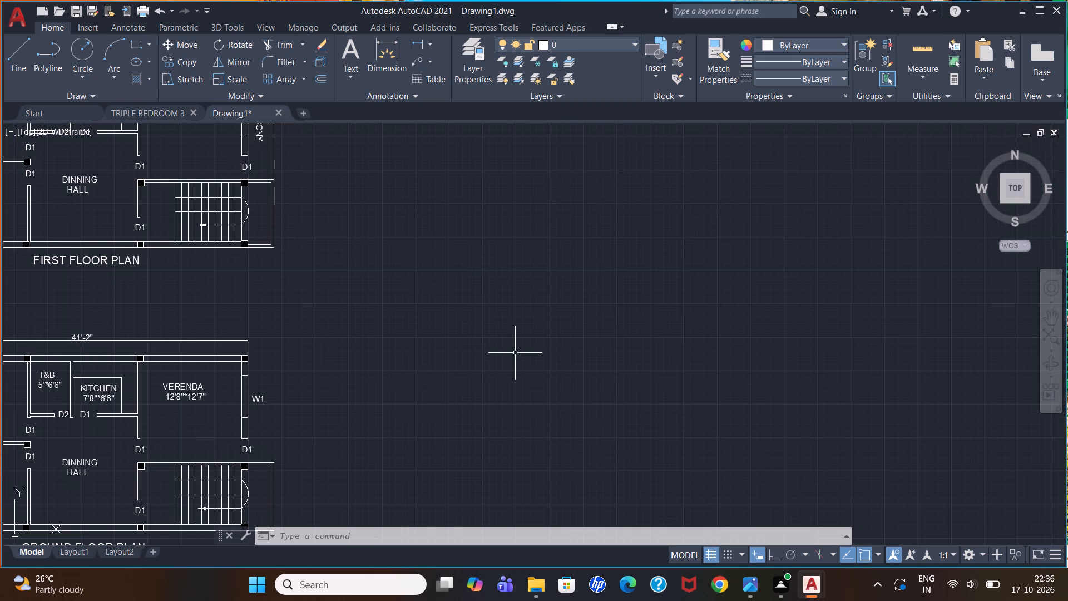
With Ortho on, draw a 22'6" vertical line downward in the empty area east of the two floor plans.
{"action": "key", "text": "l"}
{"action": "key", "text": "Return"}
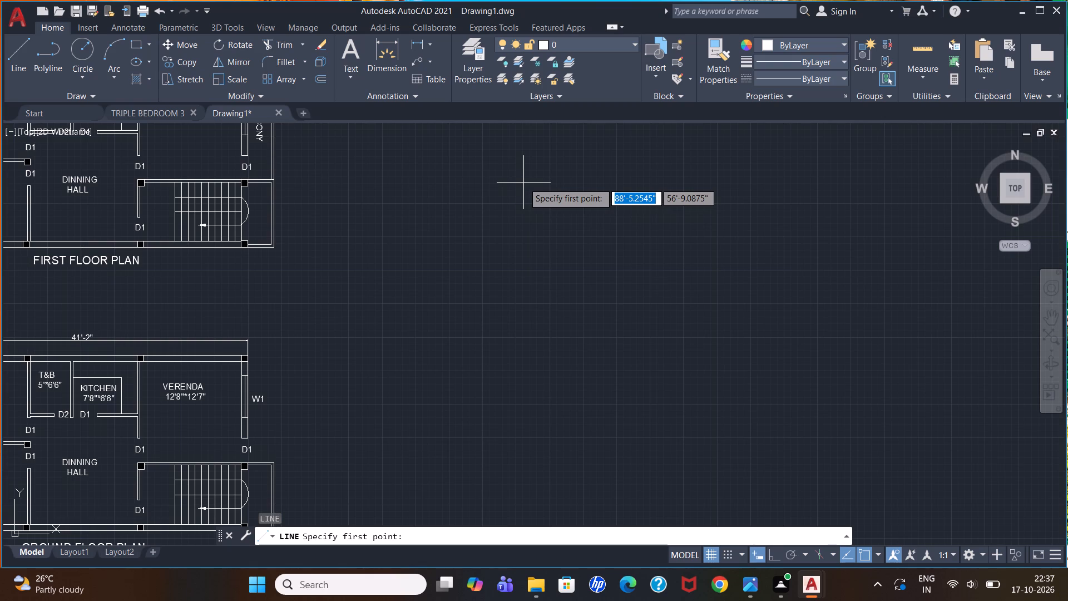
{"action": "left_click", "coordinate": [720, 196]}
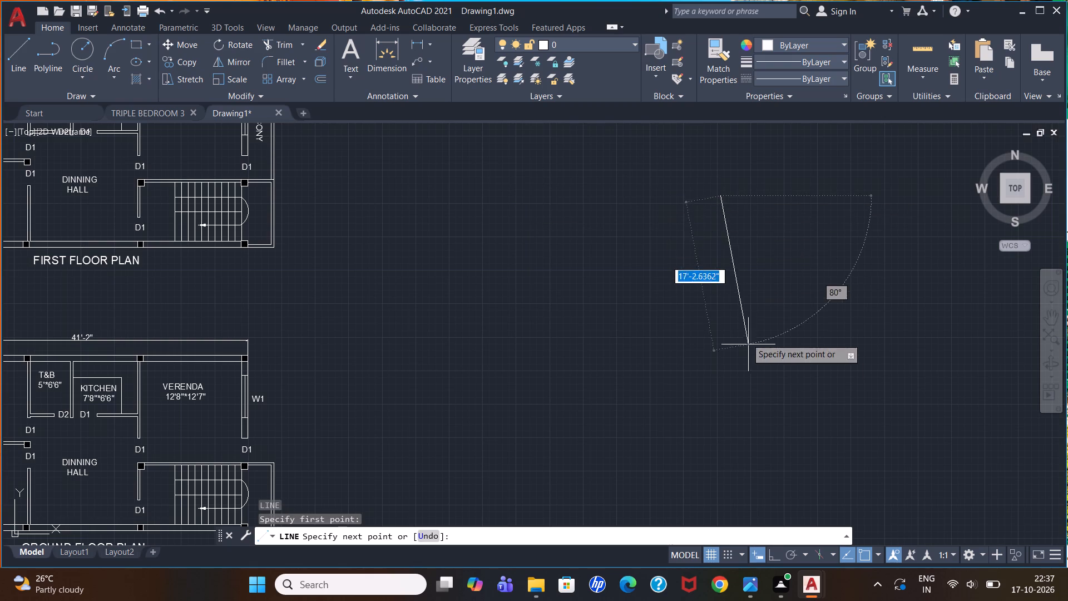
{"action": "left_click", "coordinate": [775, 560]}
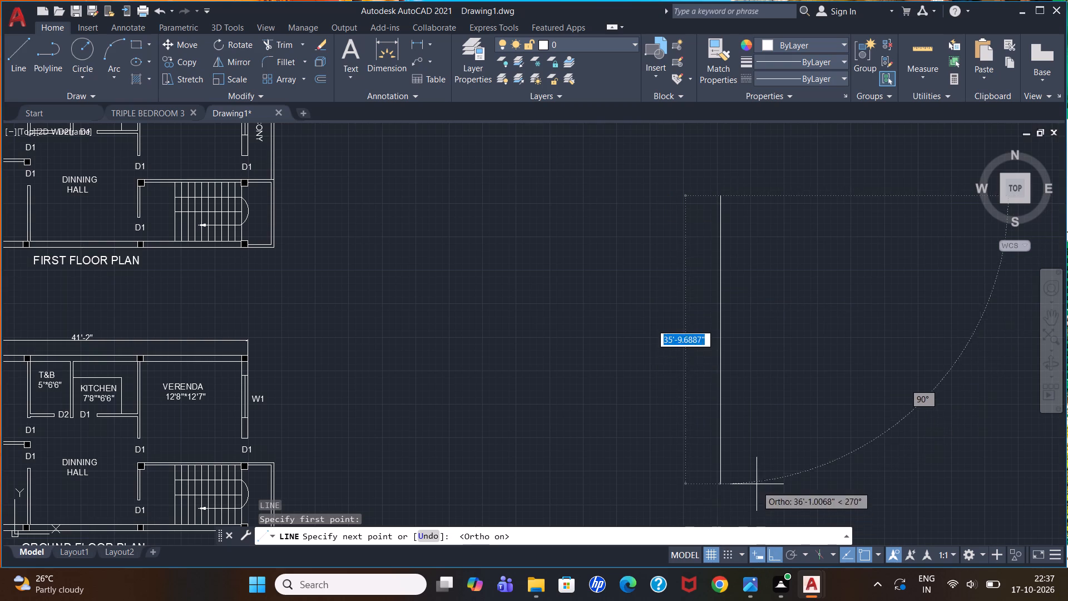
{"action": "type", "text": "22'"}
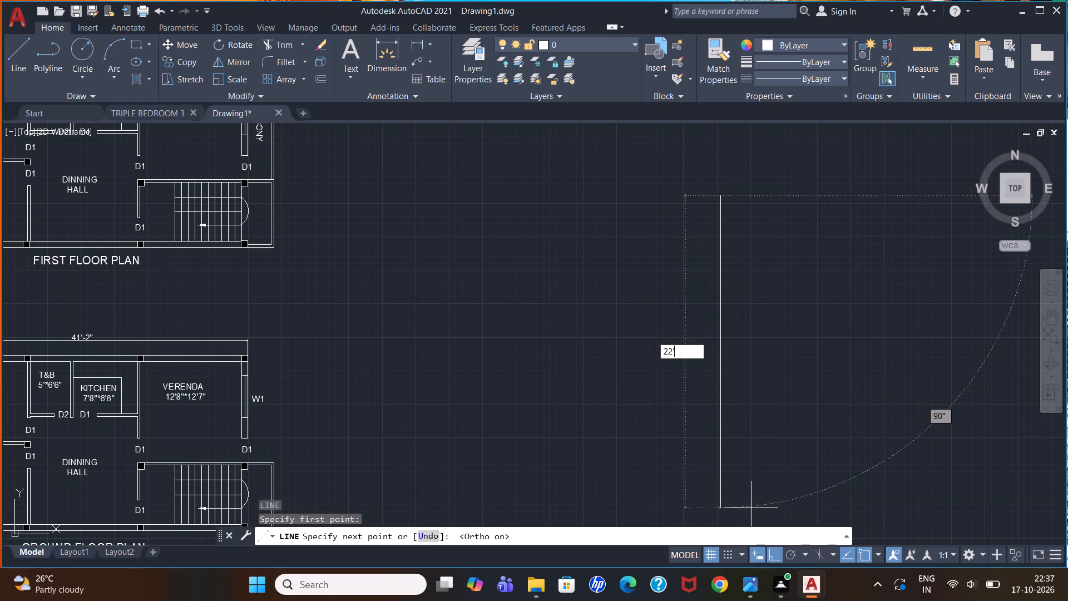
{"action": "key", "text": "6"}
{"action": "key", "text": "shift+quotedbl"}
{"action": "key", "text": "Return"}
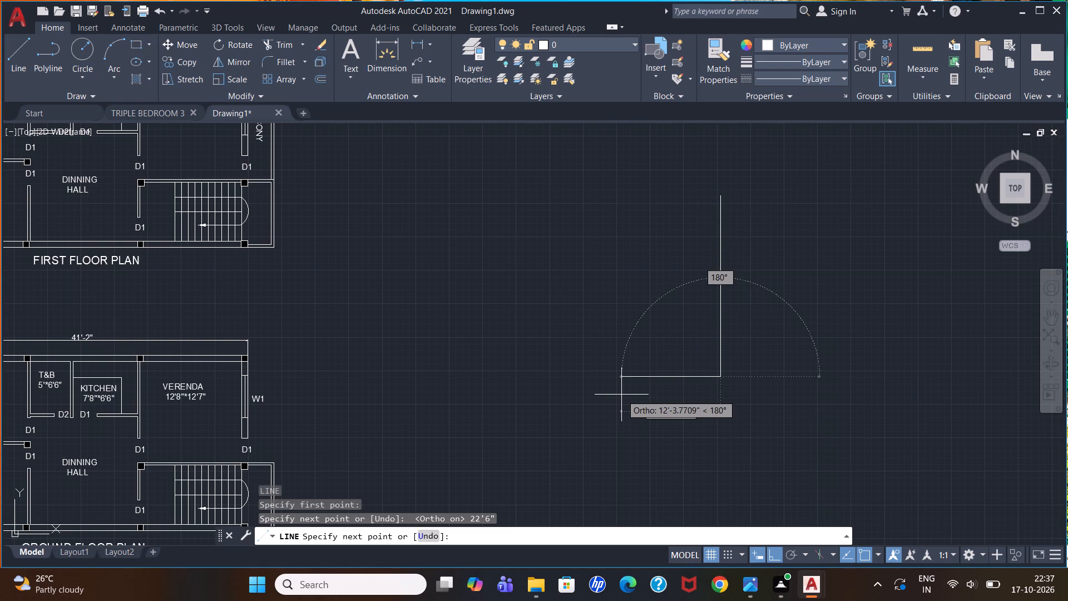
{"action": "key", "text": "Escape"}
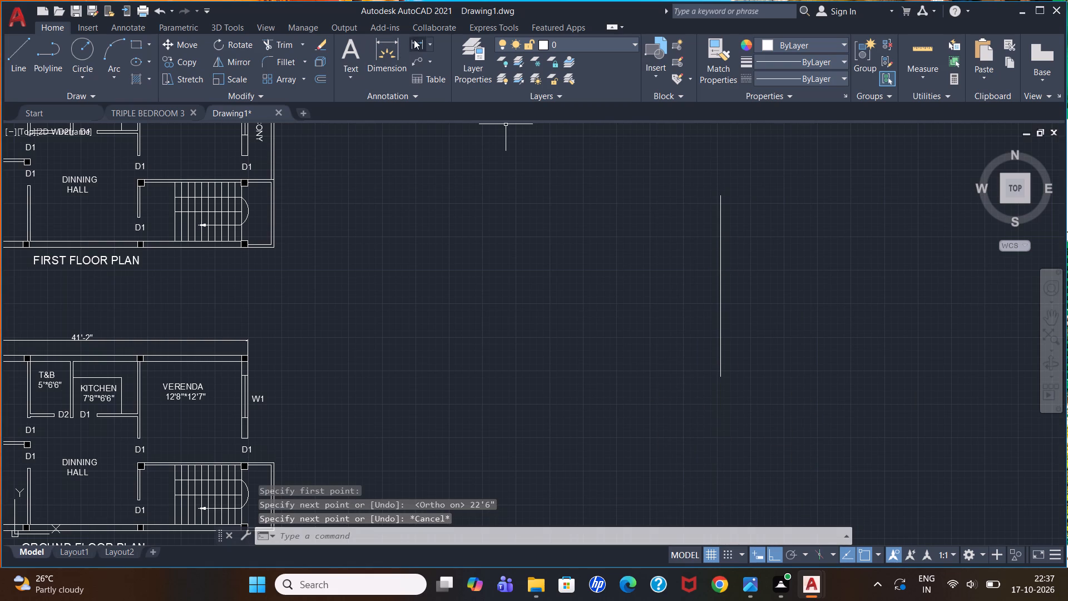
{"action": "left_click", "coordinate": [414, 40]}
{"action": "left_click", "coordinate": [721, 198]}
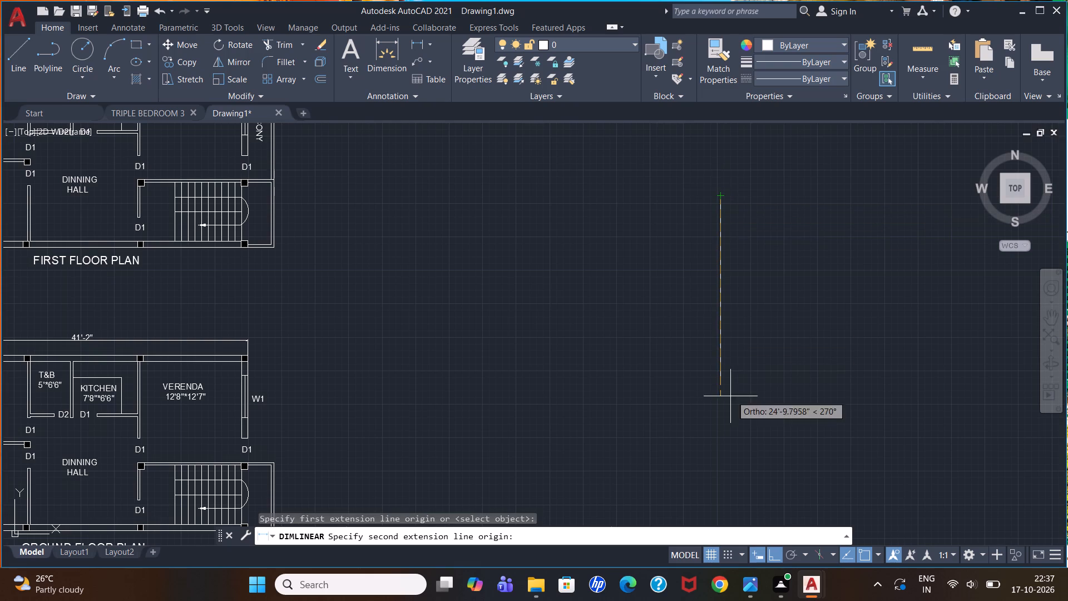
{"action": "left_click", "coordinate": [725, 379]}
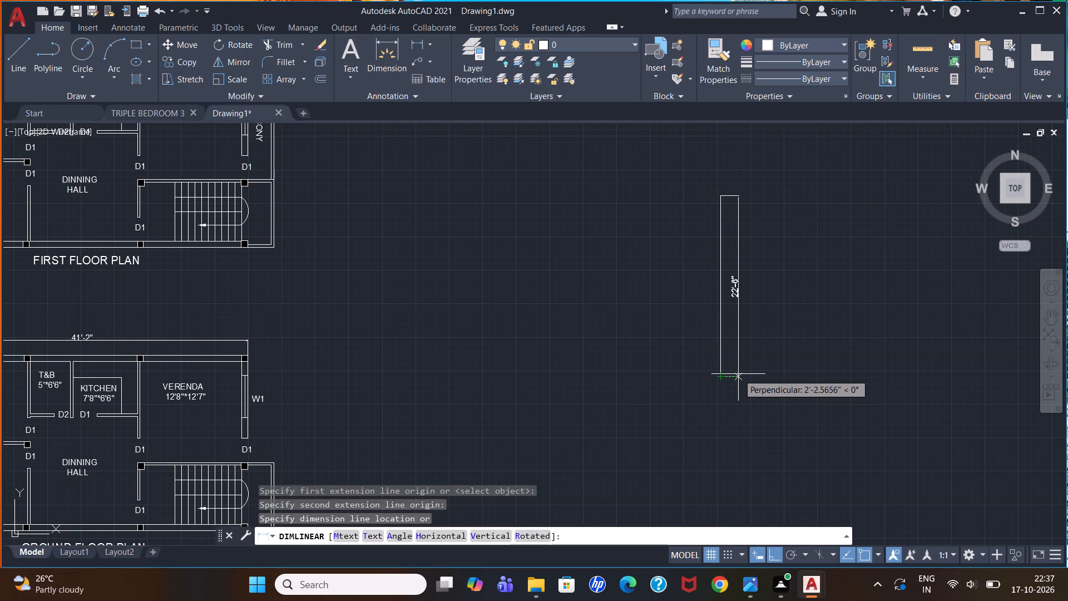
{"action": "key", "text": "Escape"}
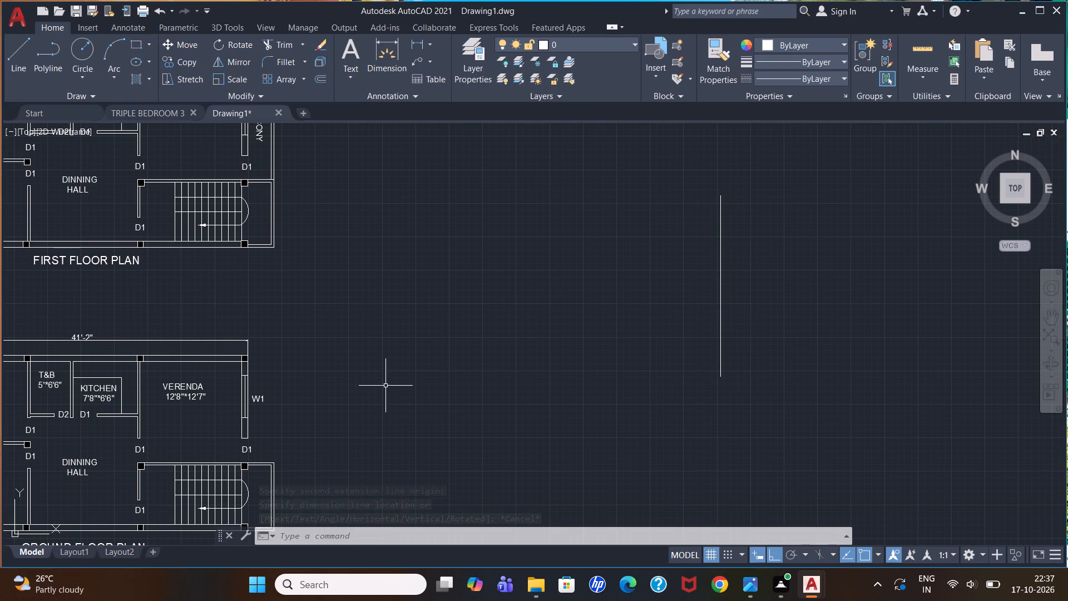
Start a line from the lower endpoint of the vertical line east of the floor plans.
{"action": "key", "text": "l"}
{"action": "key", "text": "Return"}
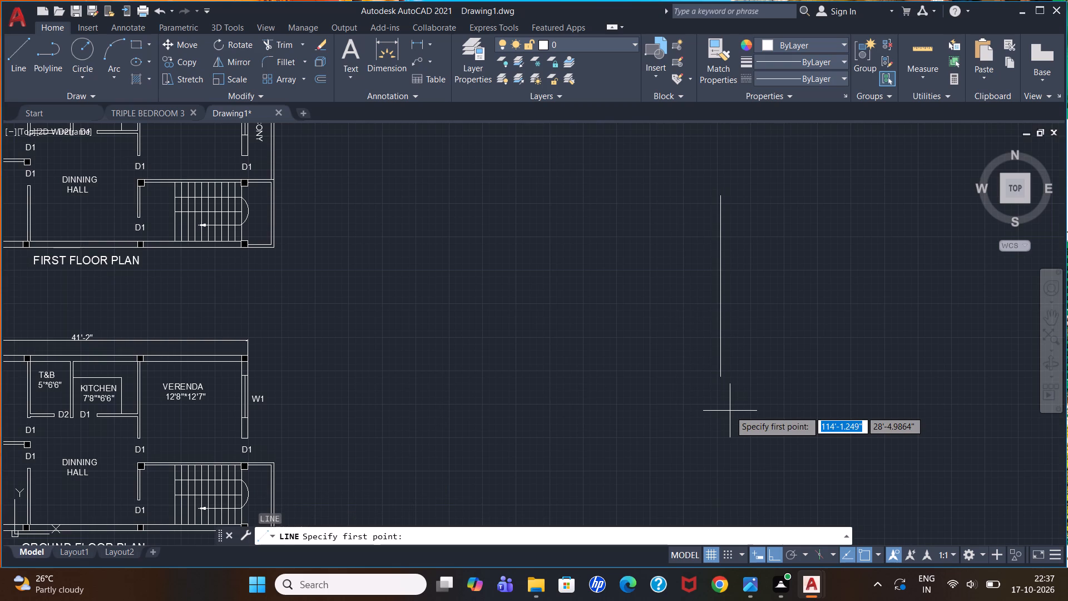
{"action": "left_click", "coordinate": [720, 375]}
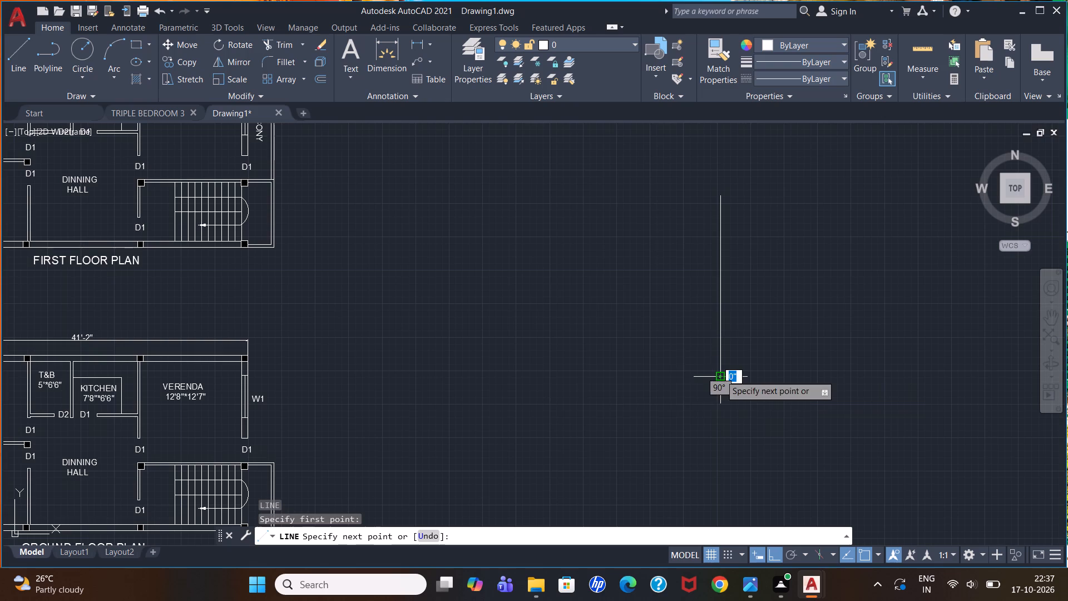
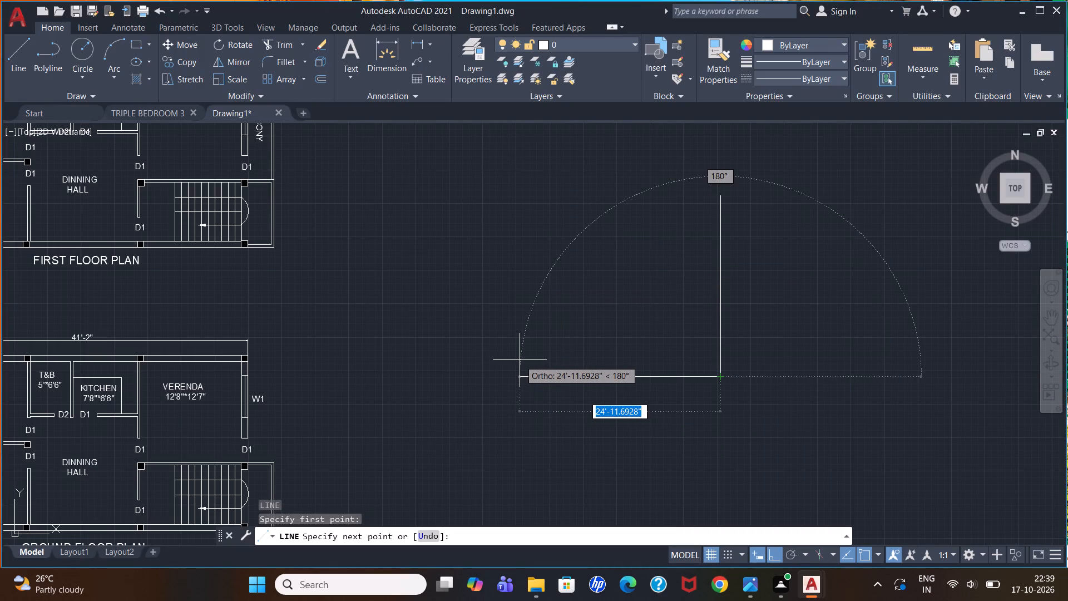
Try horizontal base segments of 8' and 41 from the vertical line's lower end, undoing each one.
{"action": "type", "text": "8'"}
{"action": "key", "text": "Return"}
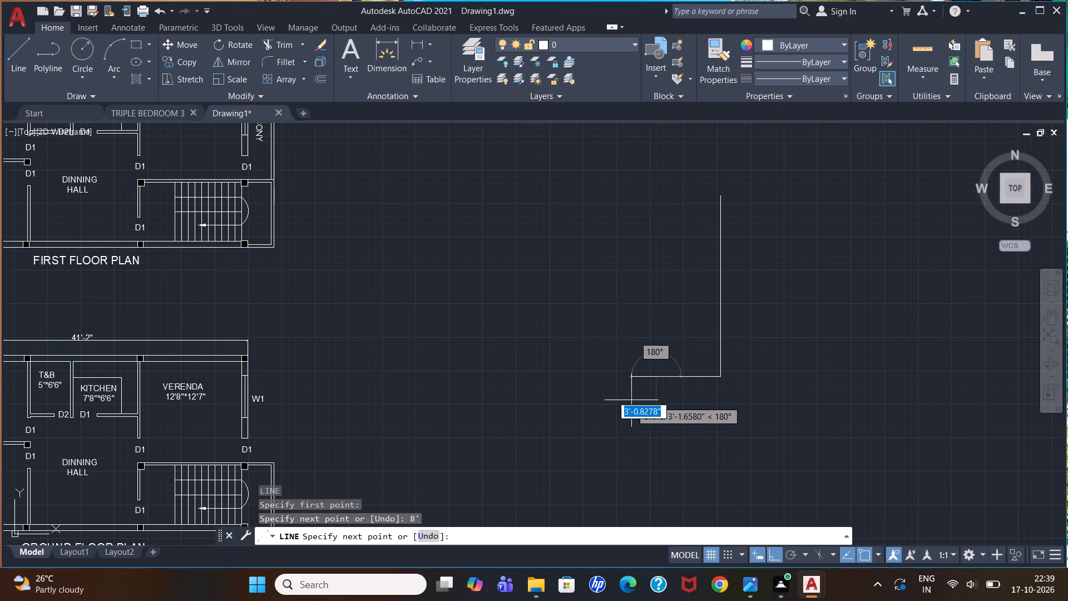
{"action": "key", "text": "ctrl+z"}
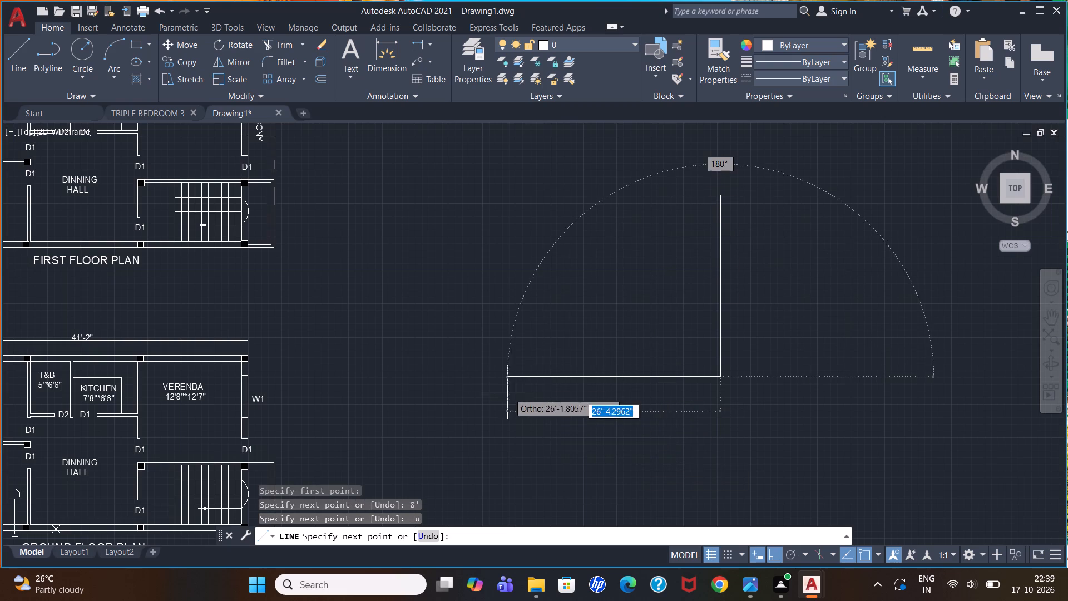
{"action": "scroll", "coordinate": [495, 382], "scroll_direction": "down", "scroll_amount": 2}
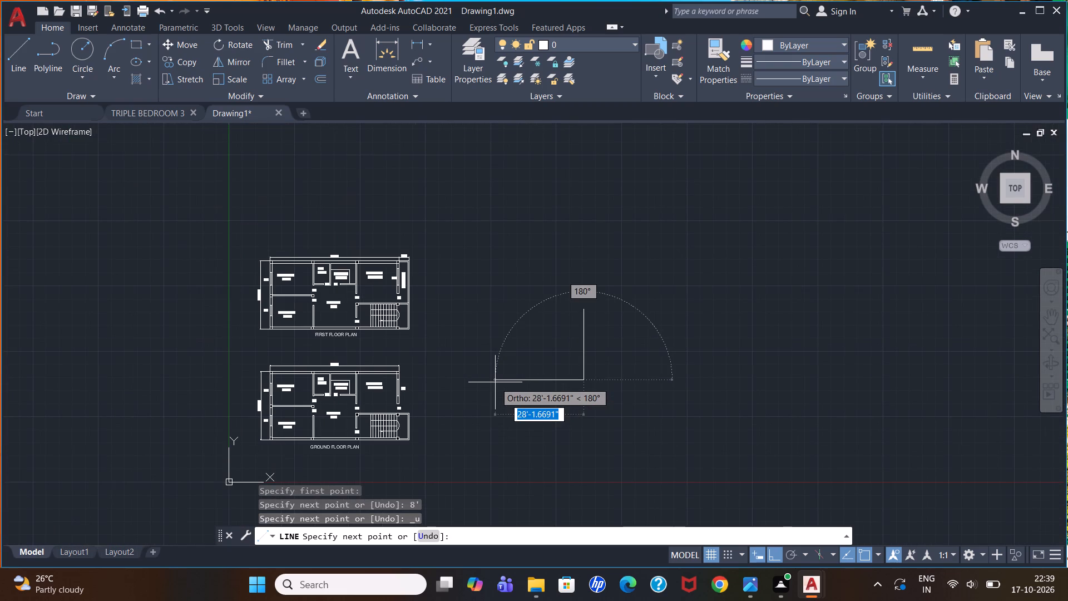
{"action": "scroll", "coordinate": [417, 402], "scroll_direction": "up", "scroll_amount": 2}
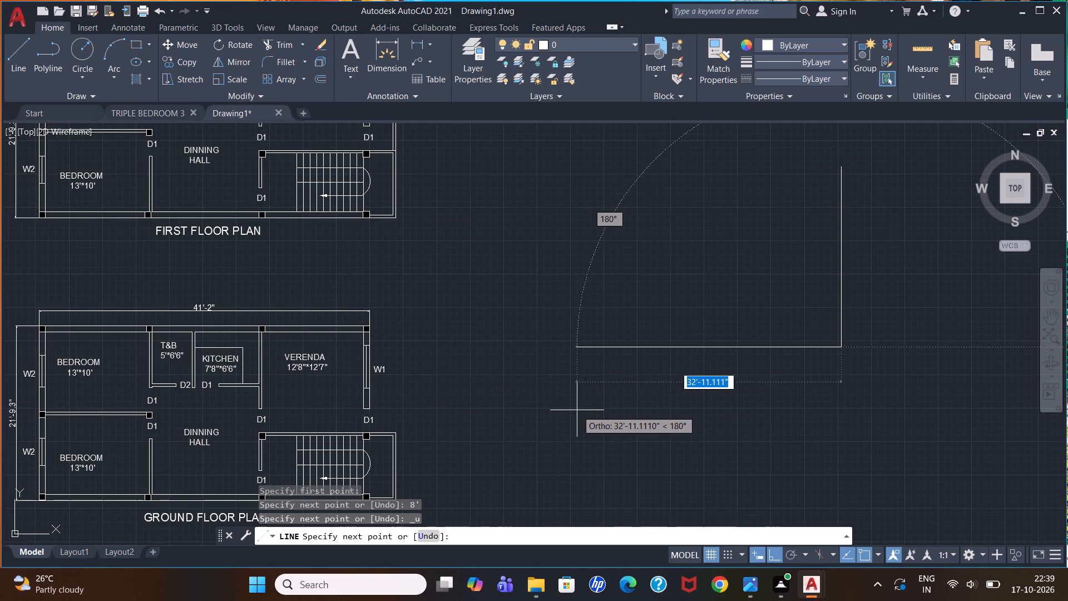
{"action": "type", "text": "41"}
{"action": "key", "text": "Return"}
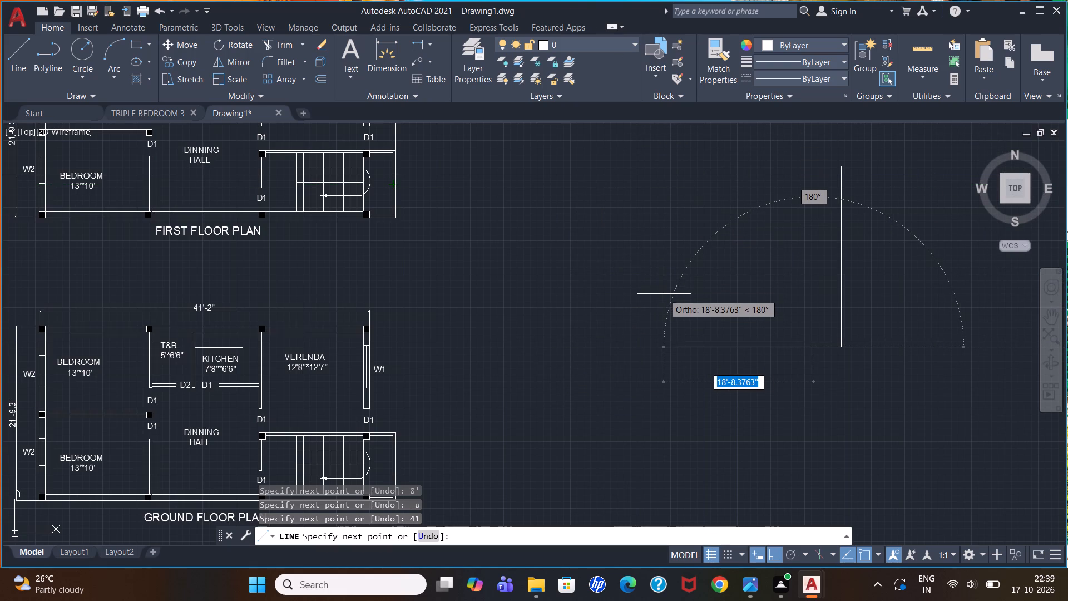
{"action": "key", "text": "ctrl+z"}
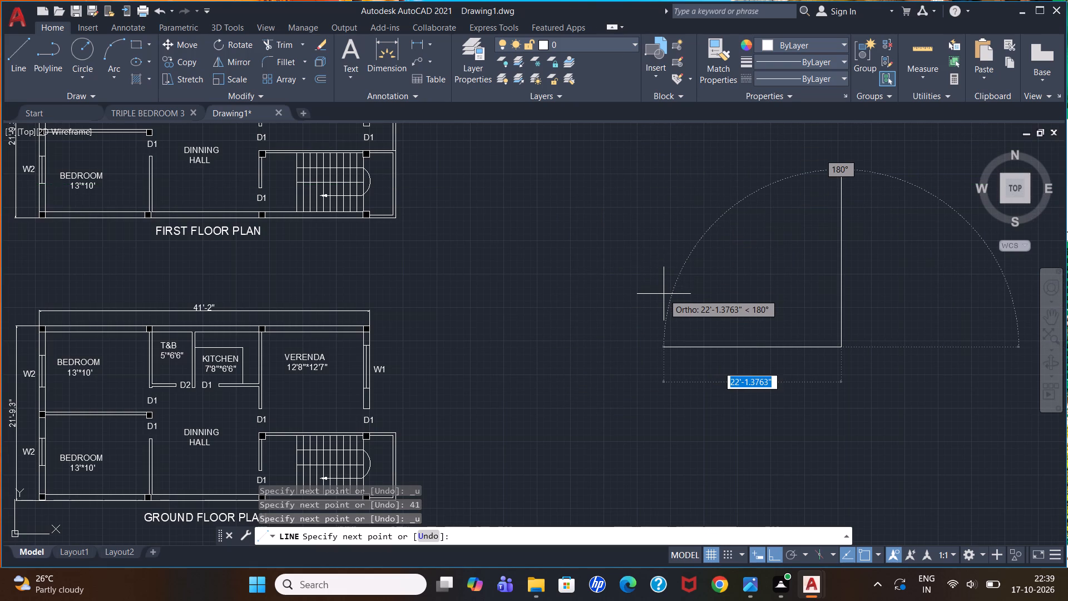
Draw a 41'2" horizontal base line running left from the vertical line's lower end.
{"action": "key", "text": "1"}
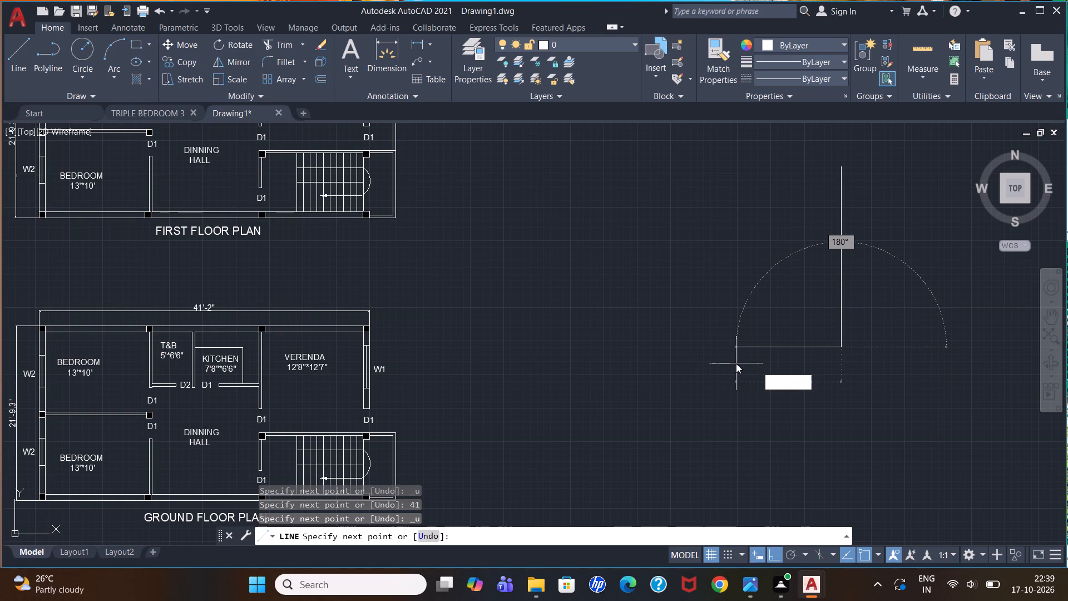
{"action": "key", "text": "BackSpace"}
{"action": "type", "text": "41"}
{"action": "key", "text": "apostrophe"}
{"action": "type", "text": "2\""}
{"action": "key", "text": "Return"}
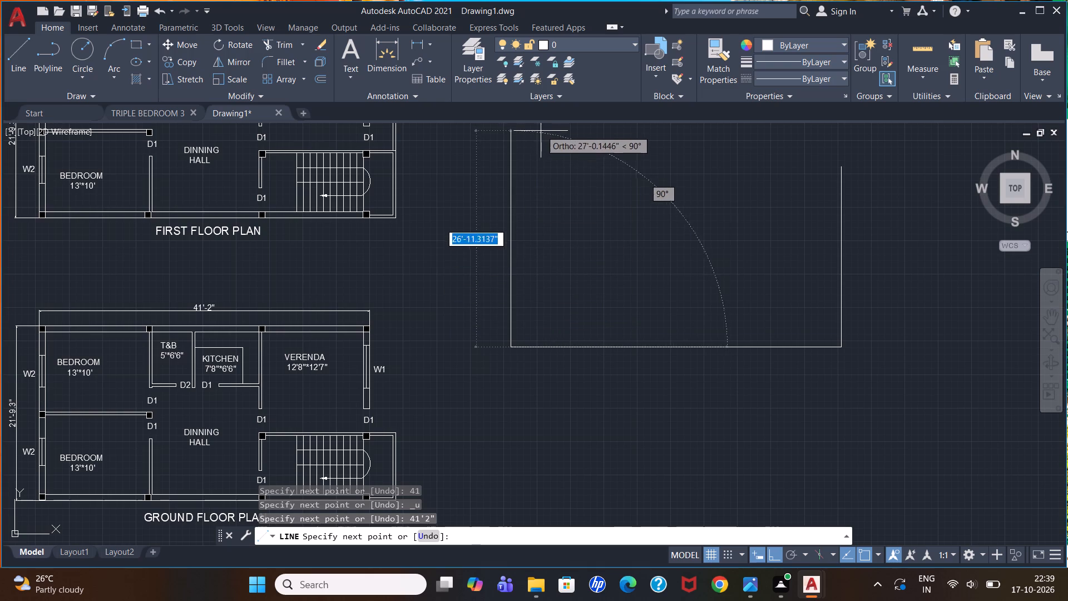
Draw a 30' vertical line upward from the base line's left end and finish the Line command.
{"action": "type", "text": "22'"}
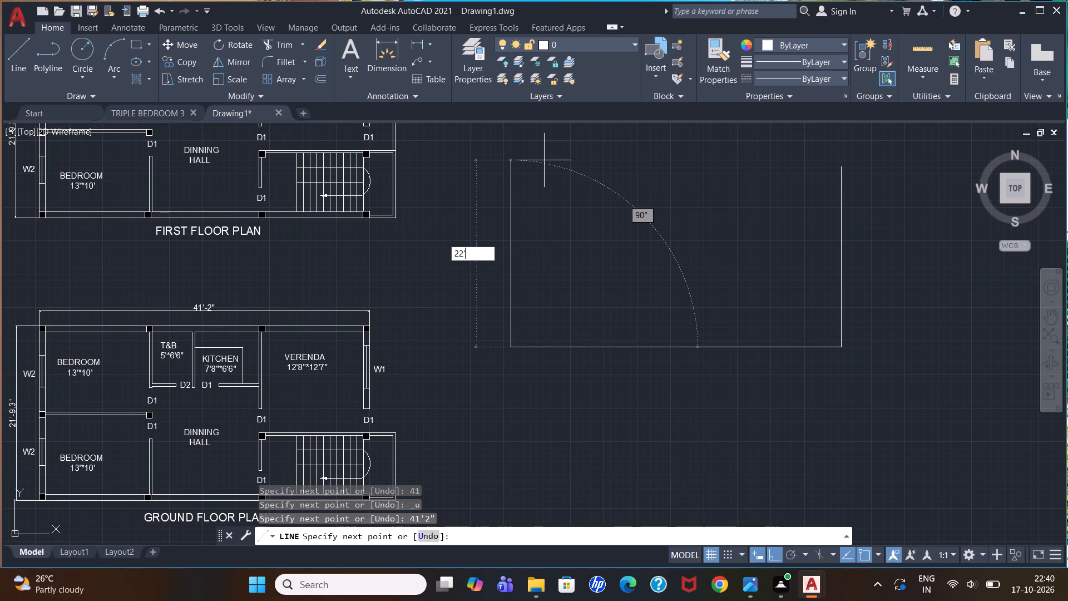
{"action": "key", "text": "BackSpace"}
{"action": "key", "text": "BackSpace"}
{"action": "key", "text": "BackSpace"}
{"action": "type", "text": "30'"}
{"action": "key", "text": "Return"}
{"action": "scroll", "coordinate": [558, 186], "scroll_direction": "down", "scroll_amount": 2}
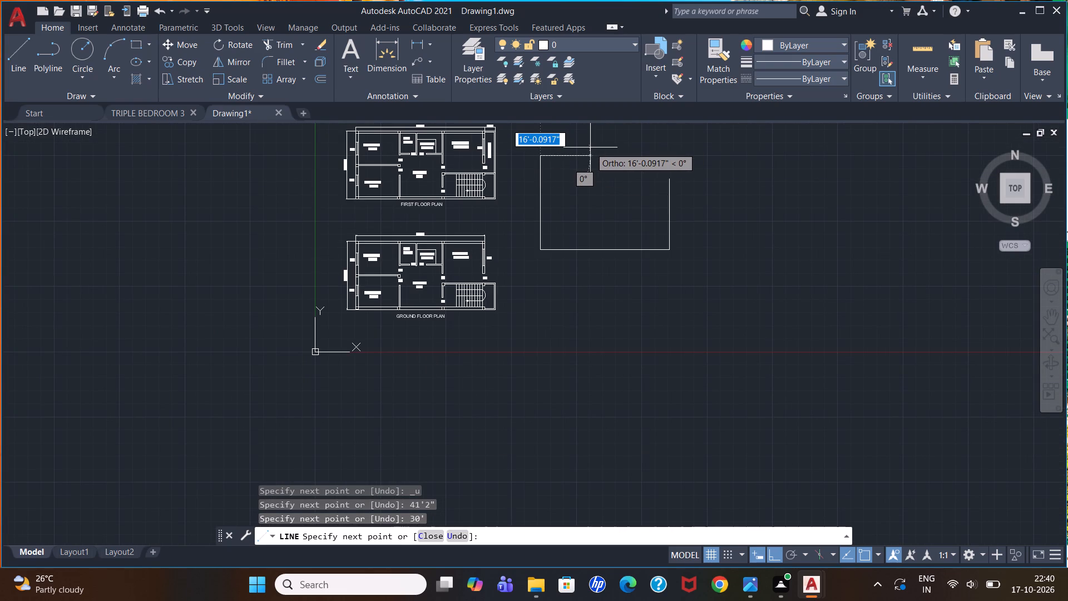
{"action": "key", "text": "Escape"}
Offset the left vertical line of the new outline 15' inward to the right.
{"action": "scroll", "coordinate": [479, 169], "scroll_direction": "up", "scroll_amount": 2}
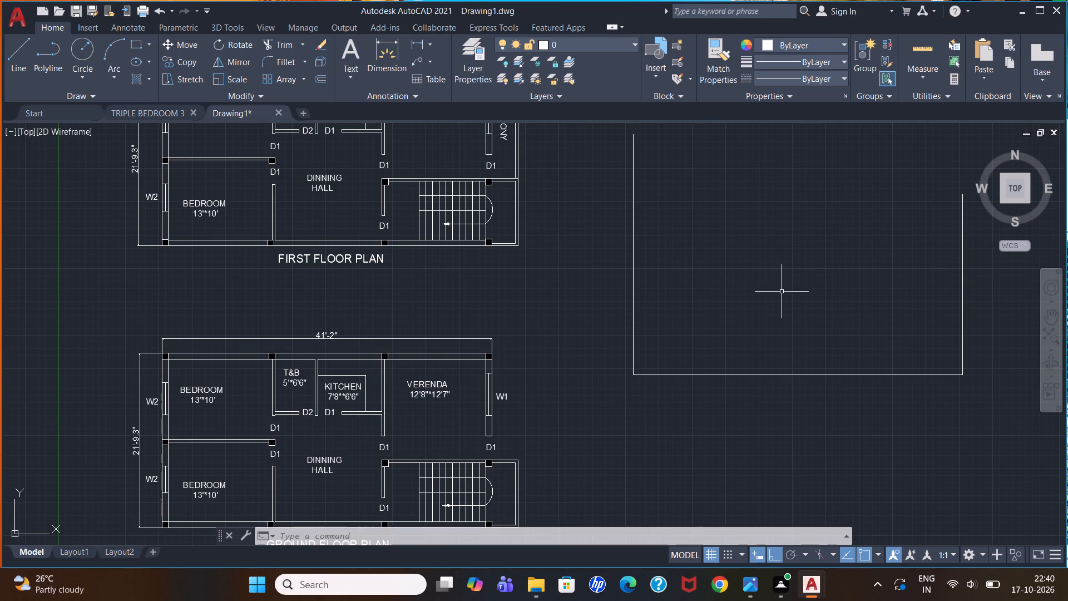
{"action": "scroll", "coordinate": [758, 318], "scroll_direction": "down", "scroll_amount": 2}
{"action": "scroll", "coordinate": [828, 292], "scroll_direction": "up", "scroll_amount": 2}
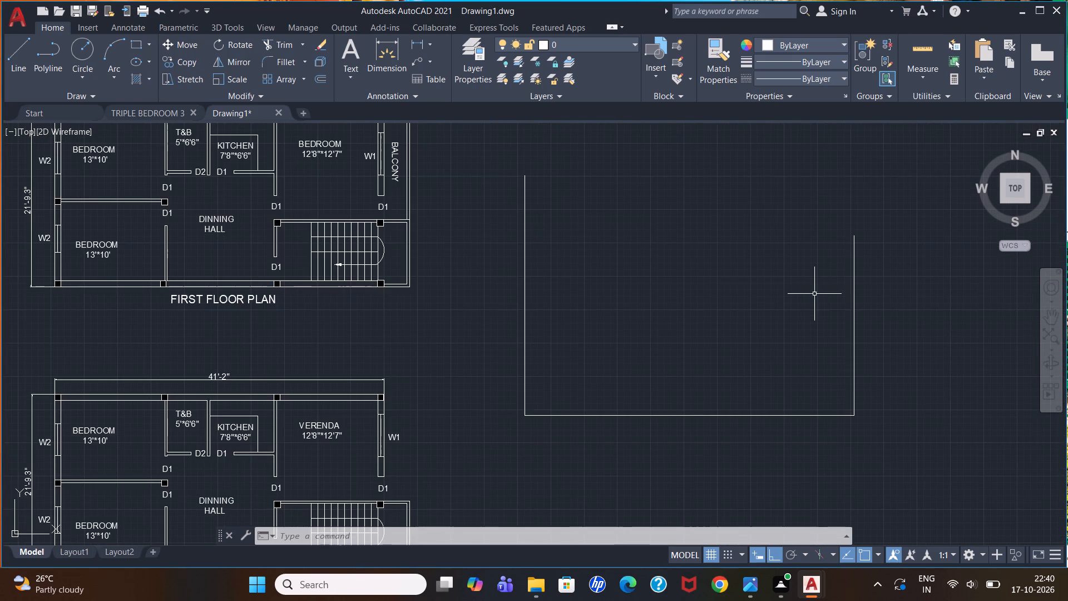
{"action": "scroll", "coordinate": [814, 294], "scroll_direction": "down", "scroll_amount": 1}
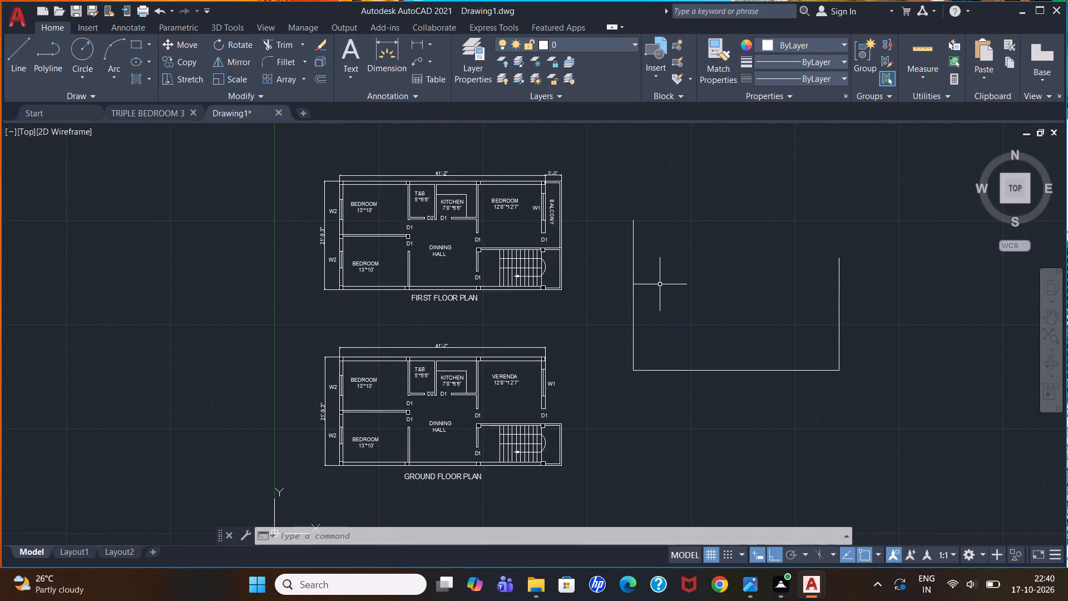
{"action": "key", "text": "o"}
{"action": "key", "text": "Return"}
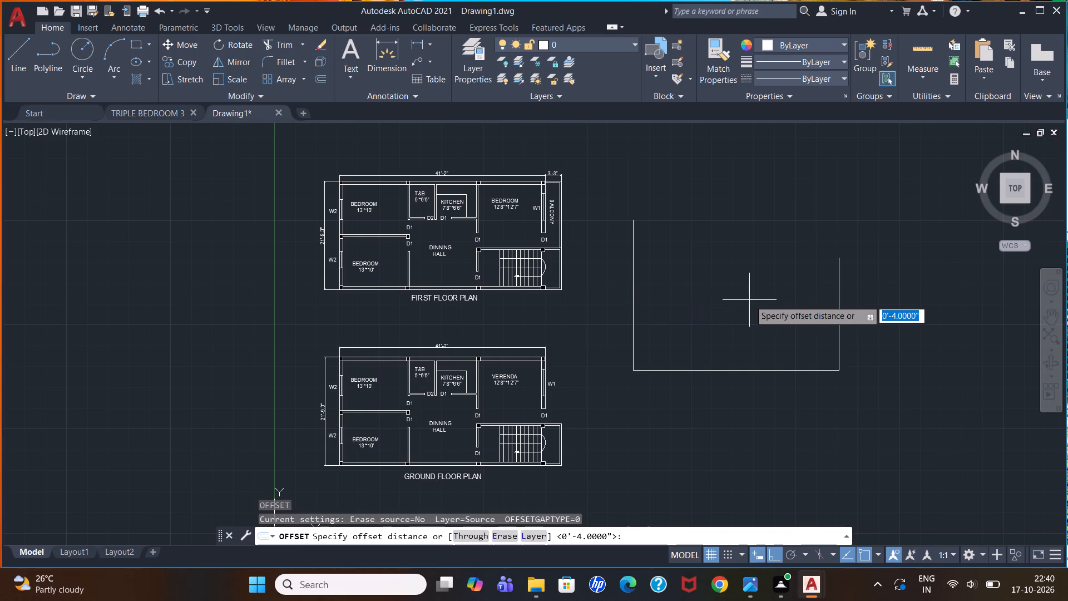
{"action": "type", "text": "20"}
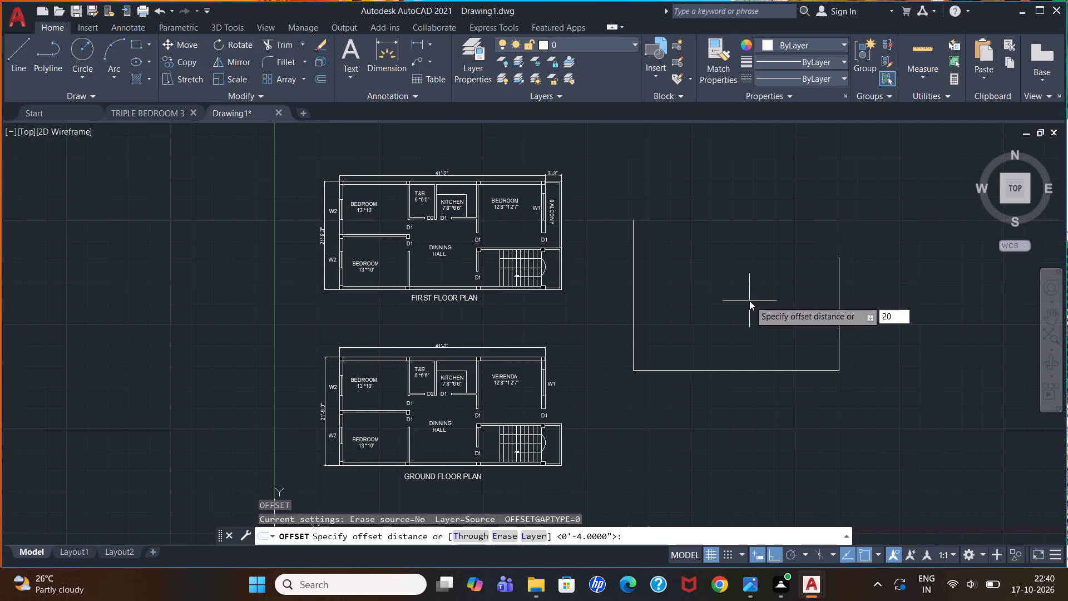
{"action": "key", "text": "BackSpace"}
{"action": "key", "text": "BackSpace"}
{"action": "type", "text": "15'"}
{"action": "key", "text": "Return"}
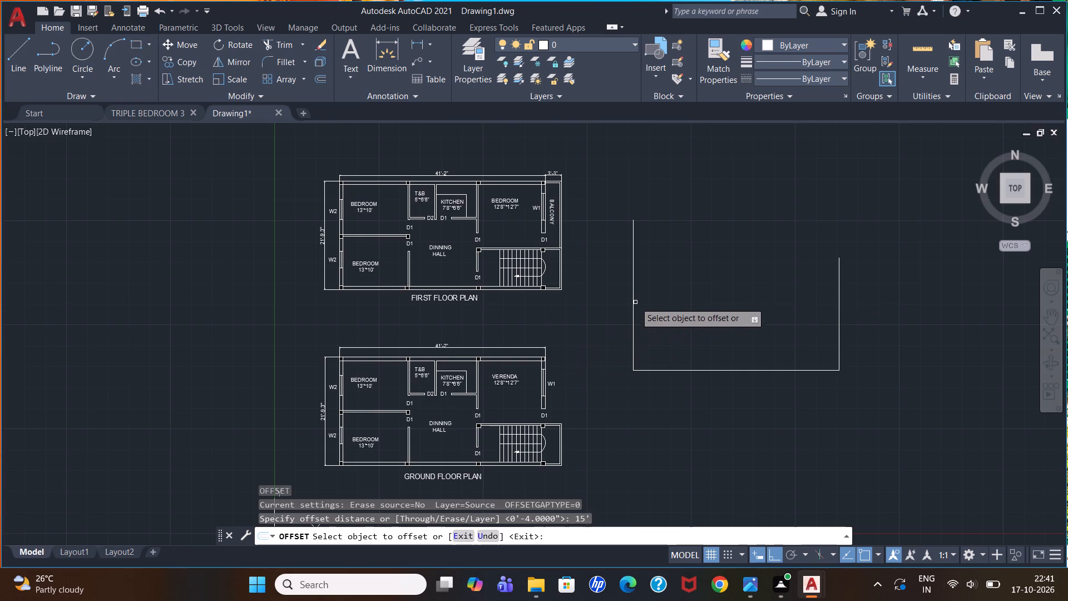
{"action": "left_click", "coordinate": [635, 303]}
{"action": "left_click", "coordinate": [632, 302]}
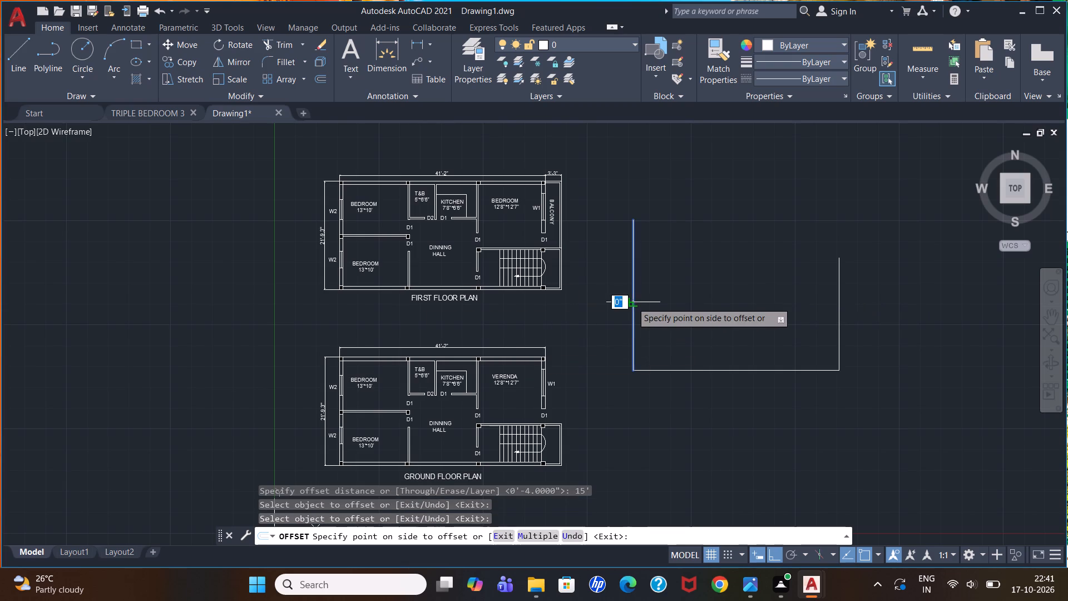
{"action": "left_click", "coordinate": [715, 295]}
{"action": "key", "text": "Escape"}
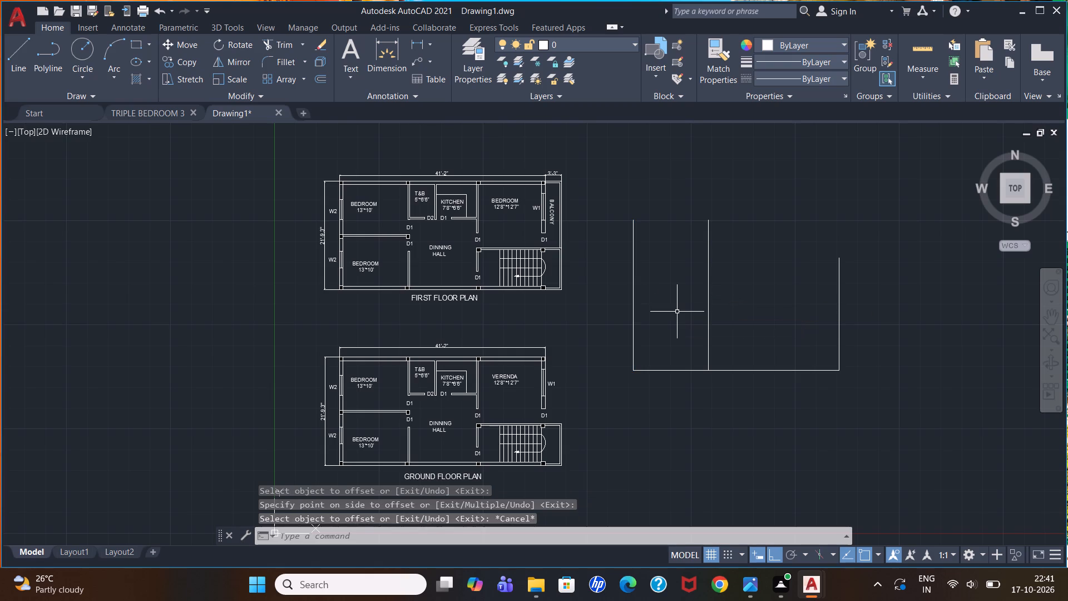
Offset the horizontal base line of the new outline 6" upward.
{"action": "scroll", "coordinate": [739, 279], "scroll_direction": "up", "scroll_amount": 1}
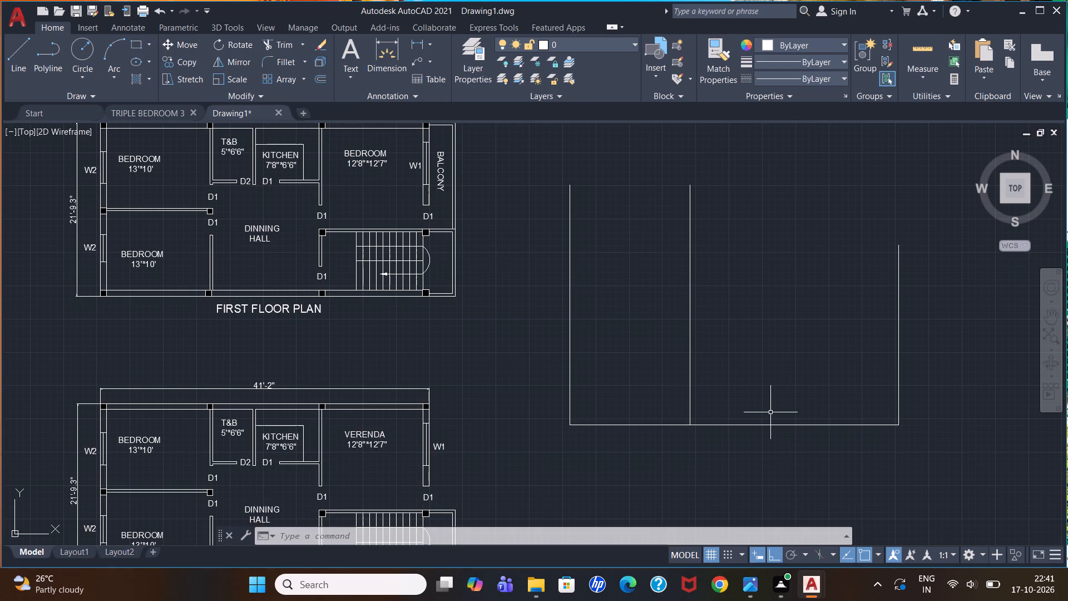
{"action": "key", "text": "o"}
{"action": "key", "text": "Return"}
{"action": "type", "text": "6\""}
{"action": "key", "text": "Return"}
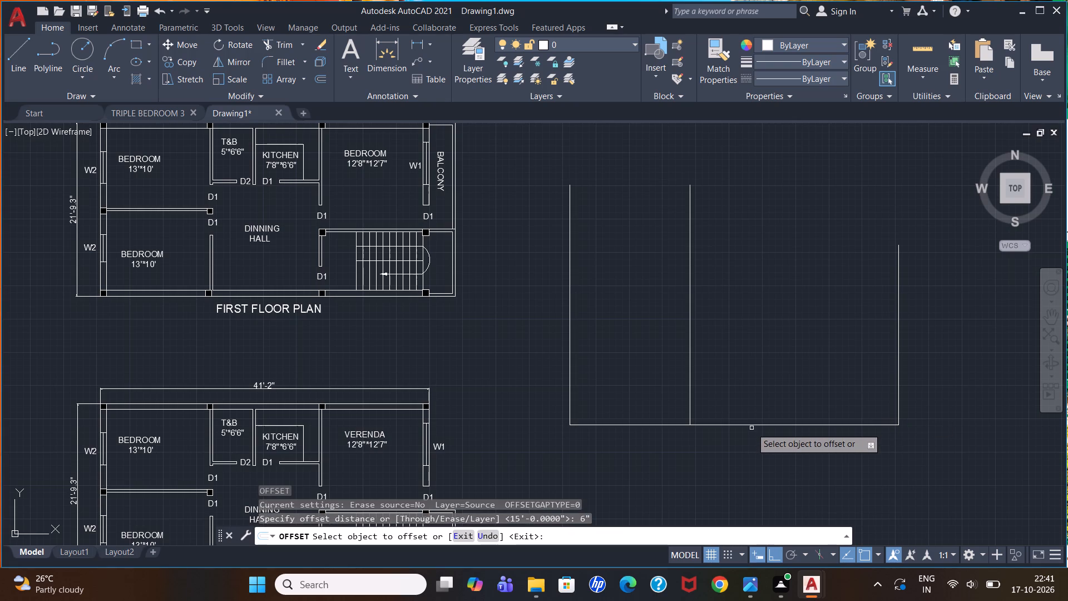
{"action": "left_click", "coordinate": [756, 426]}
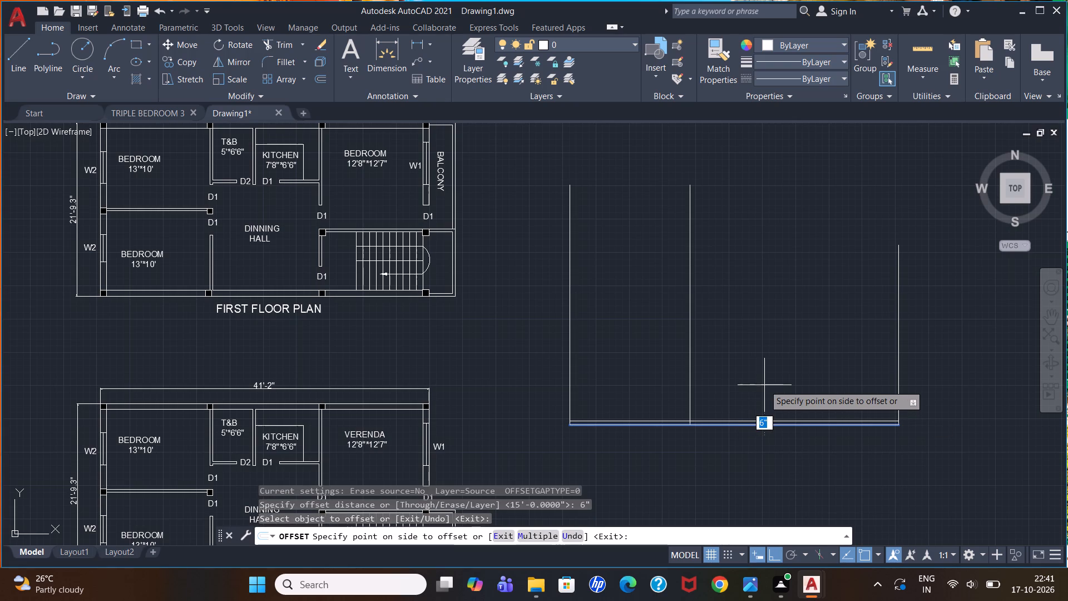
{"action": "left_click", "coordinate": [764, 385]}
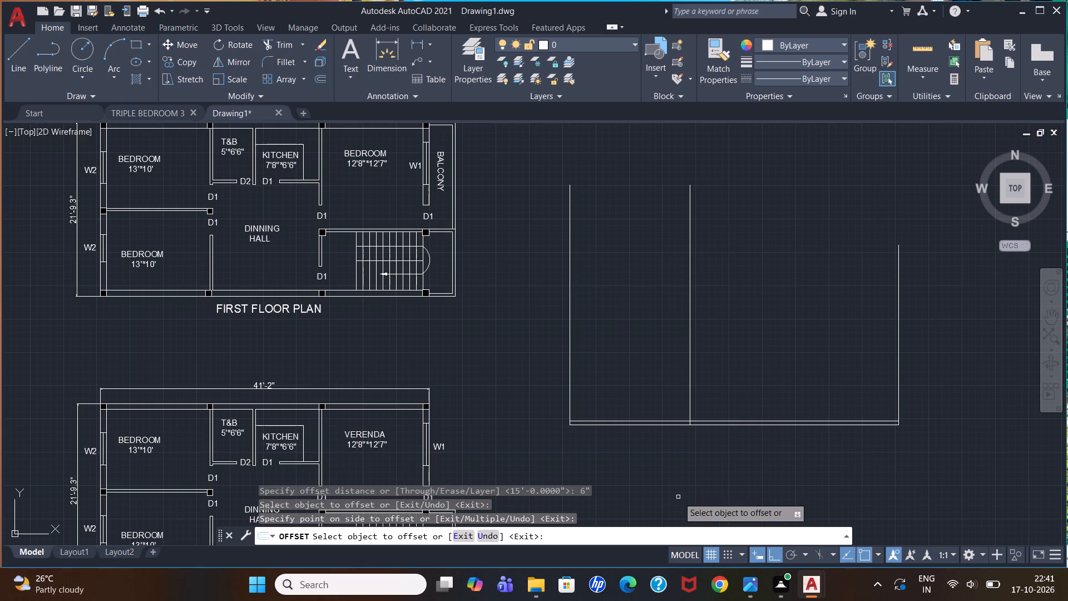
{"action": "key", "text": "Escape"}
{"action": "key", "text": "Escape"}
{"action": "key", "text": "Escape"}
{"action": "key", "text": "Escape"}
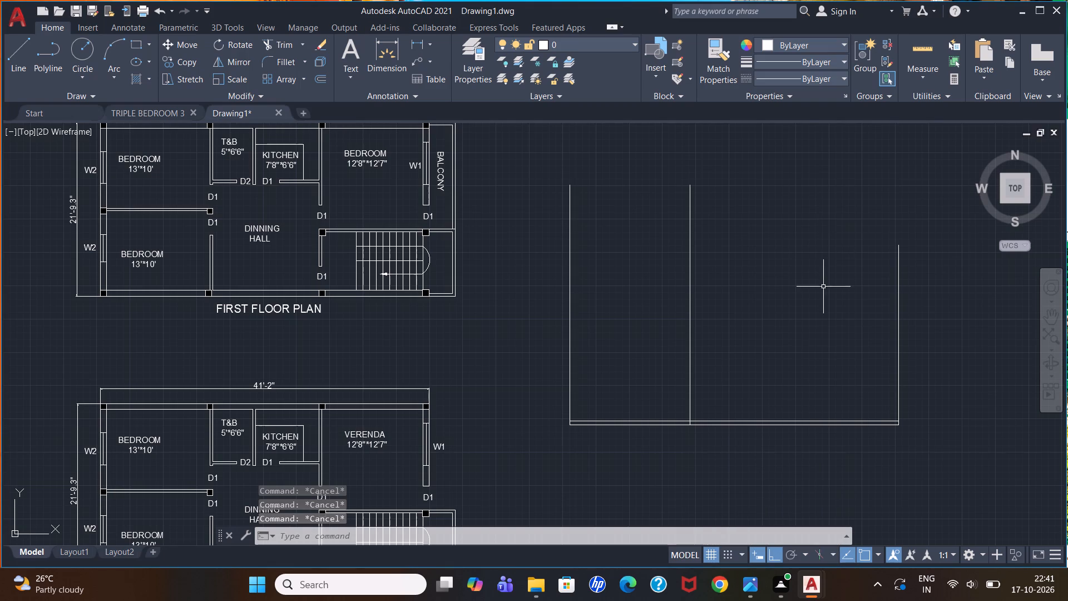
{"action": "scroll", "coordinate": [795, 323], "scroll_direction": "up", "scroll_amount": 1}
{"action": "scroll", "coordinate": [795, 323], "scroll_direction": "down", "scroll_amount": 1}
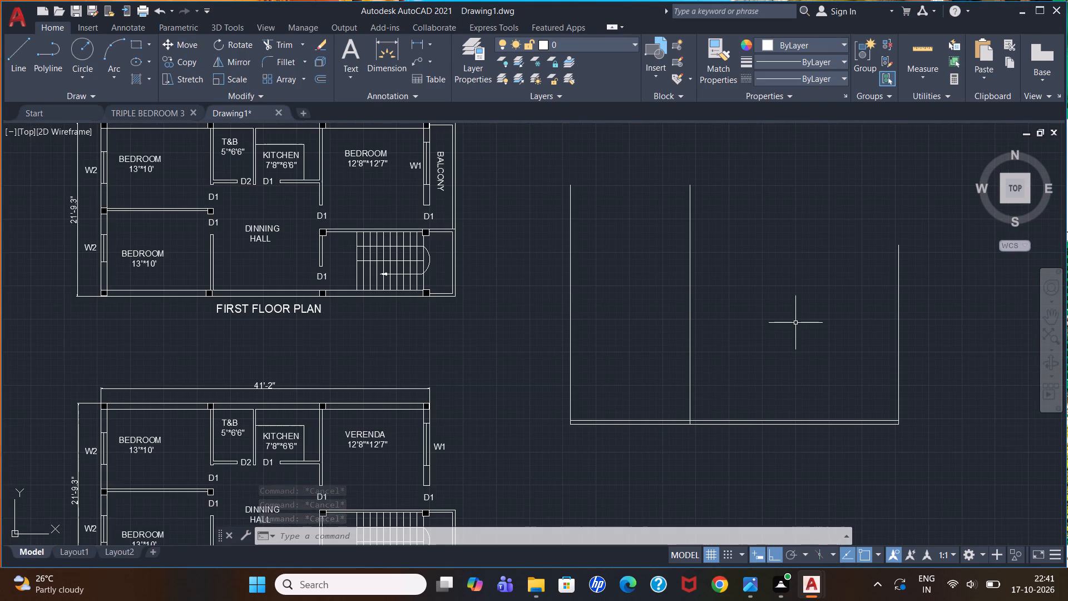
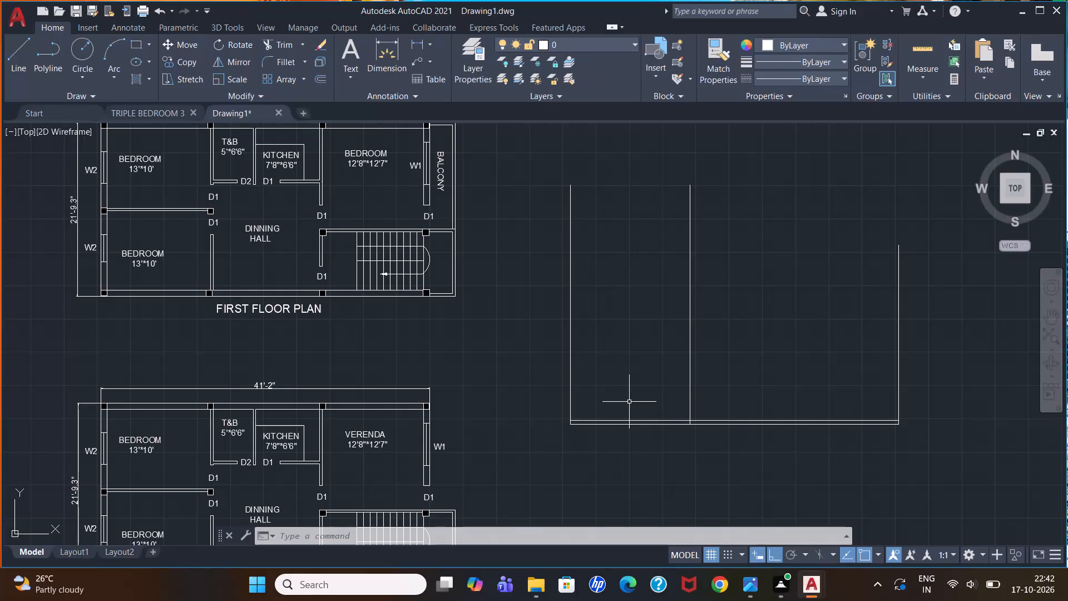
Examine the ground and first floor plans alongside the new outline.
{"action": "scroll", "coordinate": [629, 402], "scroll_direction": "up", "scroll_amount": 1}
{"action": "scroll", "coordinate": [629, 402], "scroll_direction": "down", "scroll_amount": 1}
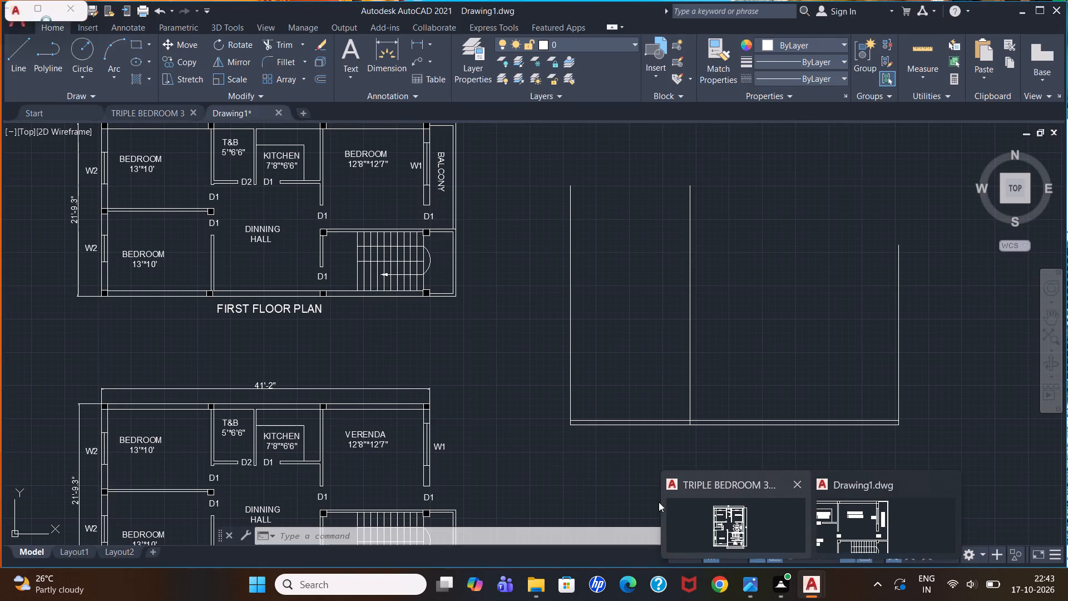
{"action": "scroll", "coordinate": [394, 342], "scroll_direction": "down", "scroll_amount": 2}
{"action": "scroll", "coordinate": [367, 379], "scroll_direction": "up", "scroll_amount": 2}
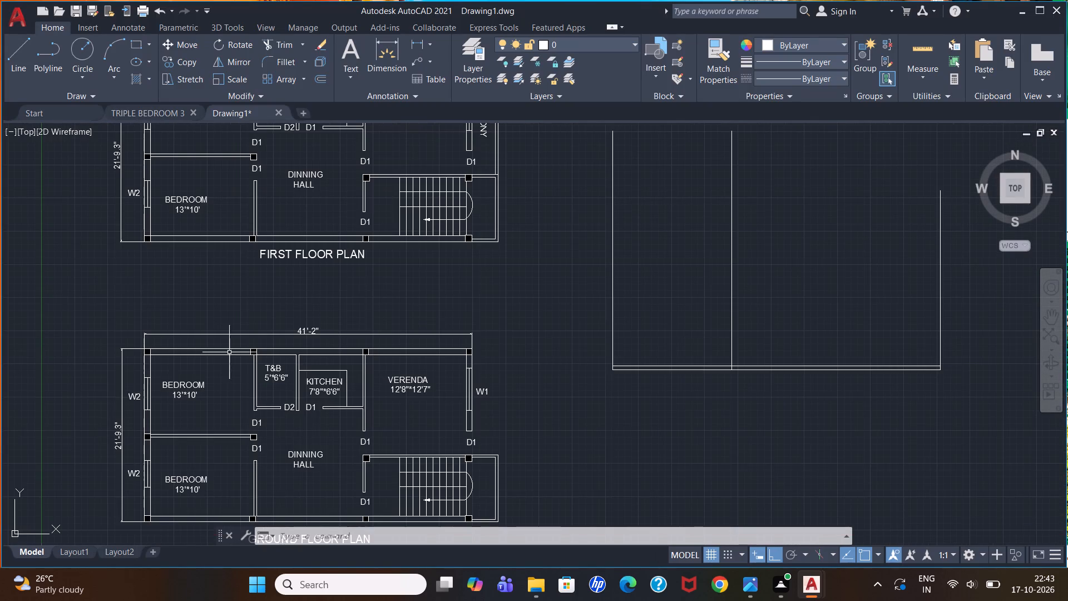
{"action": "scroll", "coordinate": [266, 227], "scroll_direction": "down", "scroll_amount": 1}
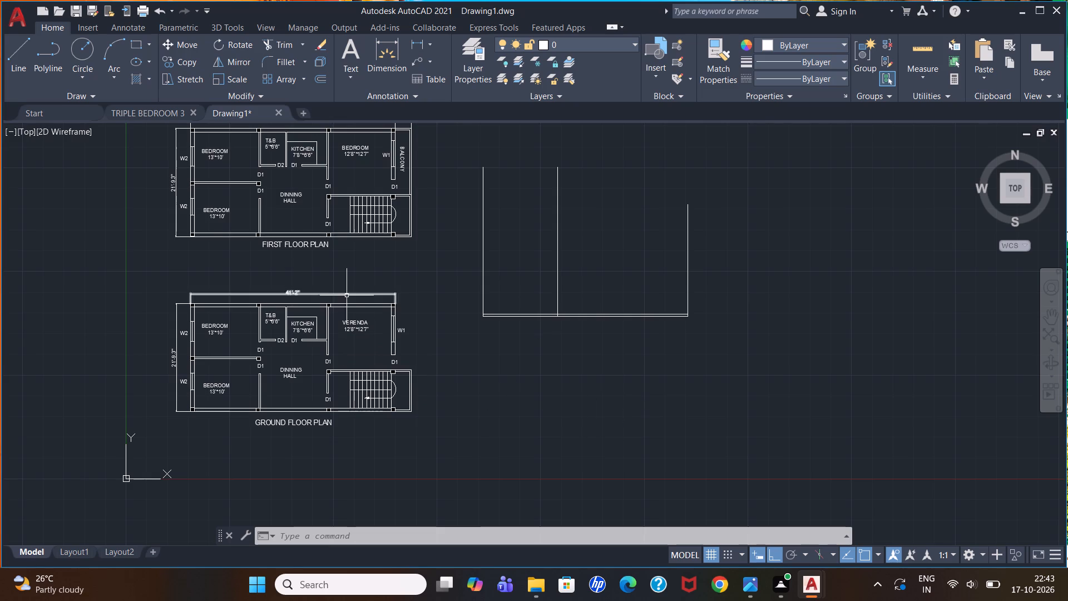
{"action": "scroll", "coordinate": [346, 296], "scroll_direction": "up", "scroll_amount": 2}
{"action": "scroll", "coordinate": [346, 296], "scroll_direction": "down", "scroll_amount": 1}
{"action": "scroll", "coordinate": [589, 277], "scroll_direction": "down", "scroll_amount": 2}
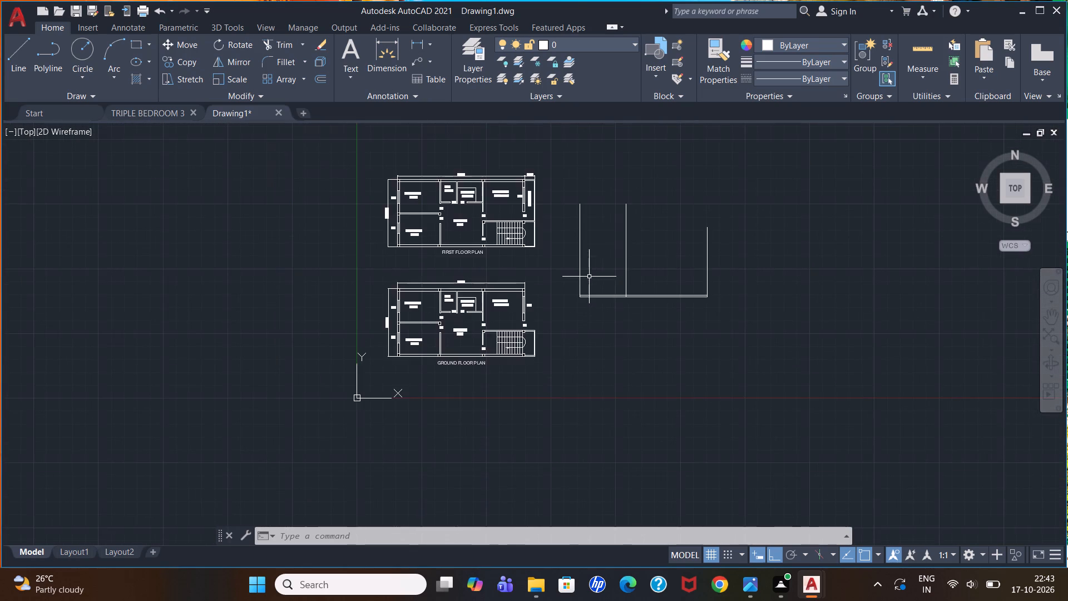
Offset the upper of the new outline's two base lines 10' upward.
{"action": "scroll", "coordinate": [622, 221], "scroll_direction": "up", "scroll_amount": 2}
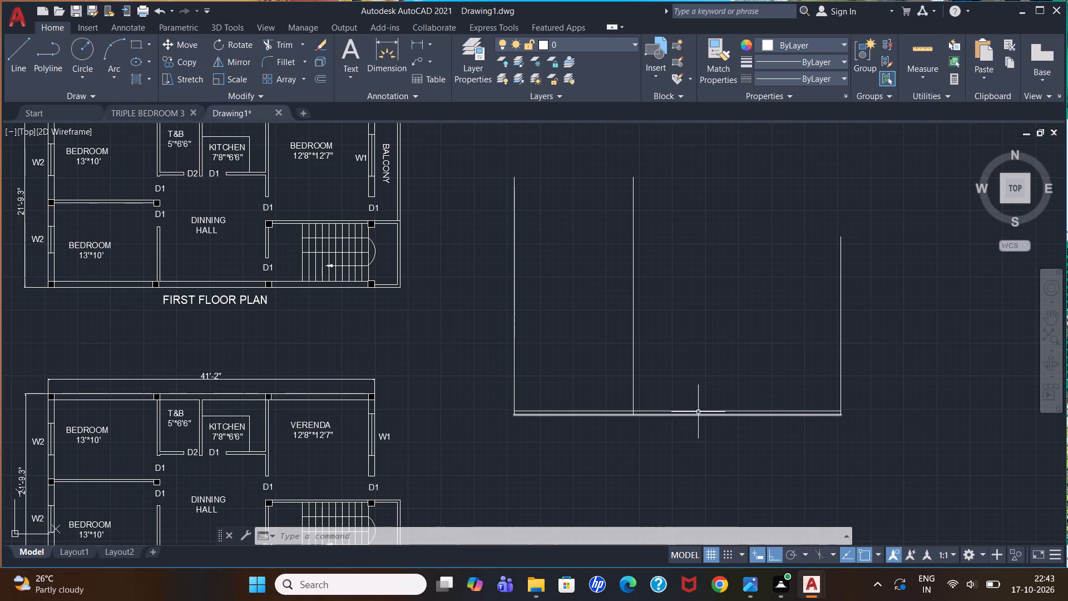
{"action": "scroll", "coordinate": [718, 408], "scroll_direction": "up", "scroll_amount": 1}
{"action": "scroll", "coordinate": [719, 411], "scroll_direction": "down", "scroll_amount": 1}
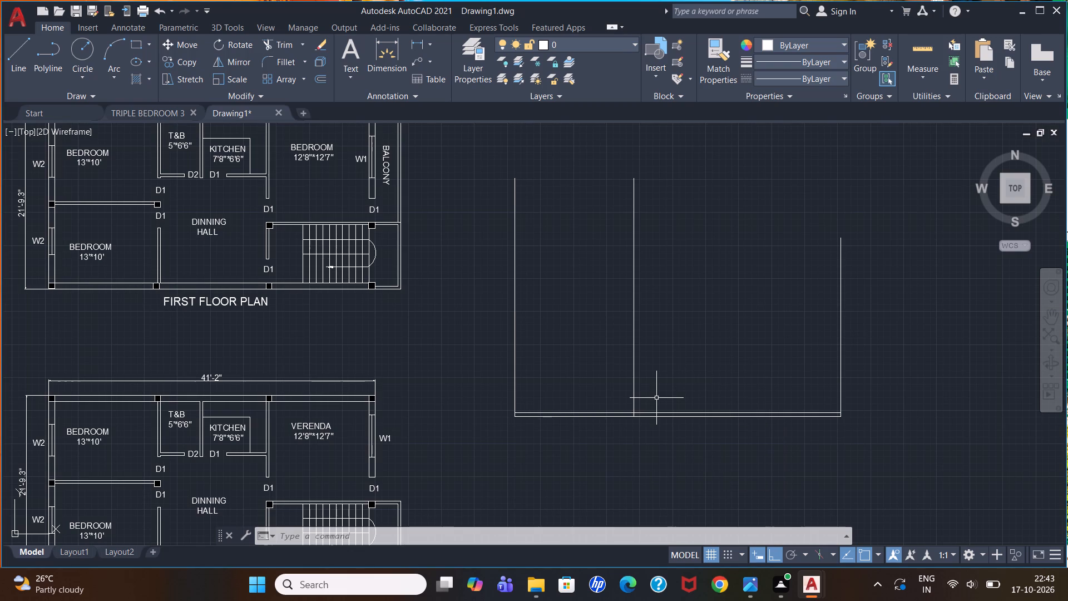
{"action": "scroll", "coordinate": [656, 397], "scroll_direction": "up", "scroll_amount": 1}
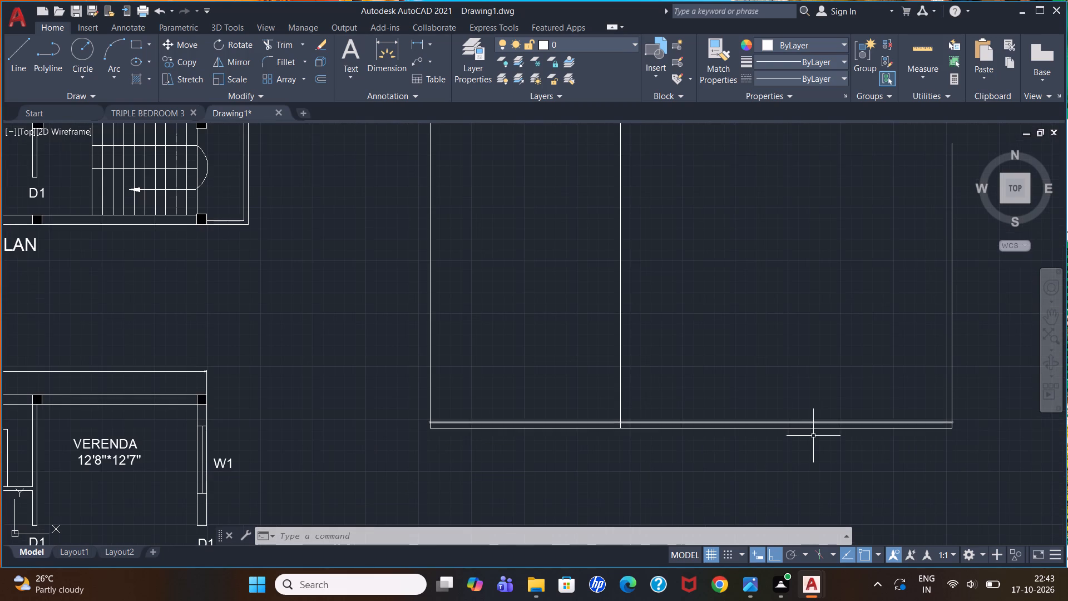
{"action": "key", "text": "o"}
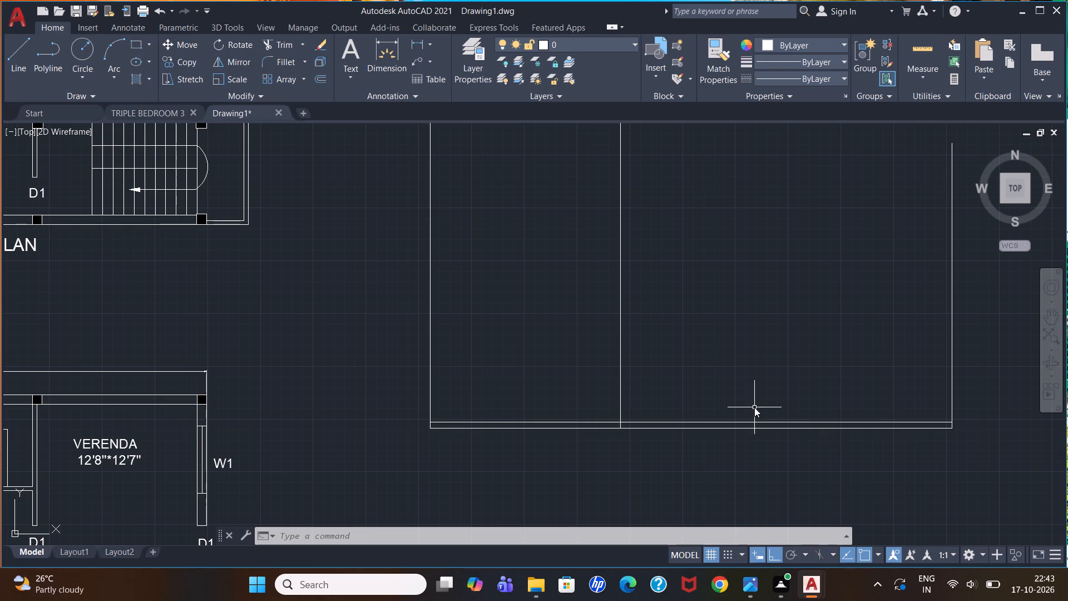
{"action": "key", "text": "Return"}
{"action": "type", "text": "10'"}
{"action": "key", "text": "Return"}
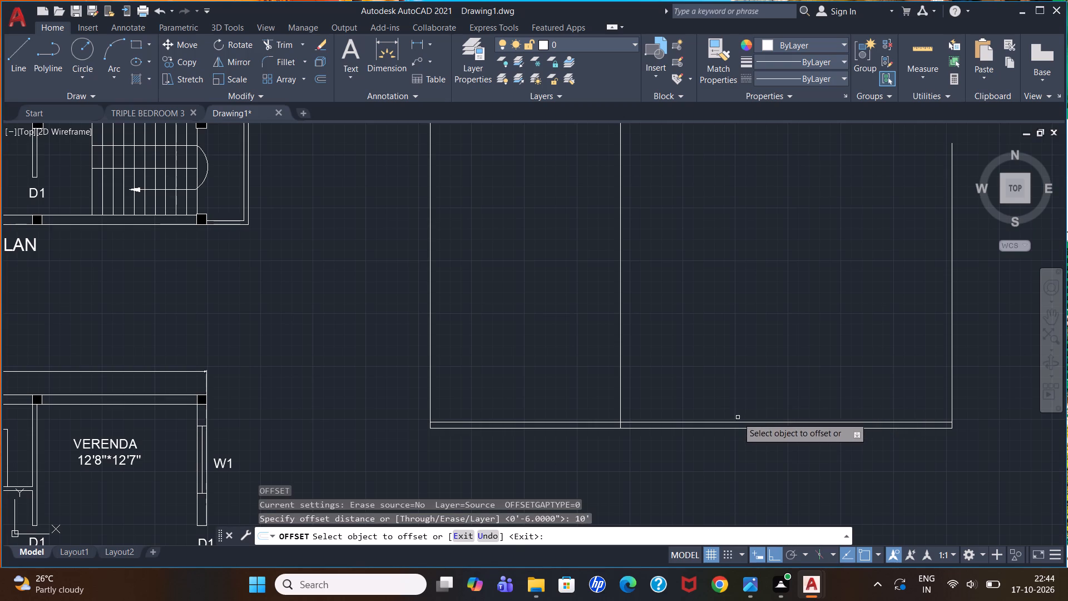
{"action": "left_click", "coordinate": [736, 420]}
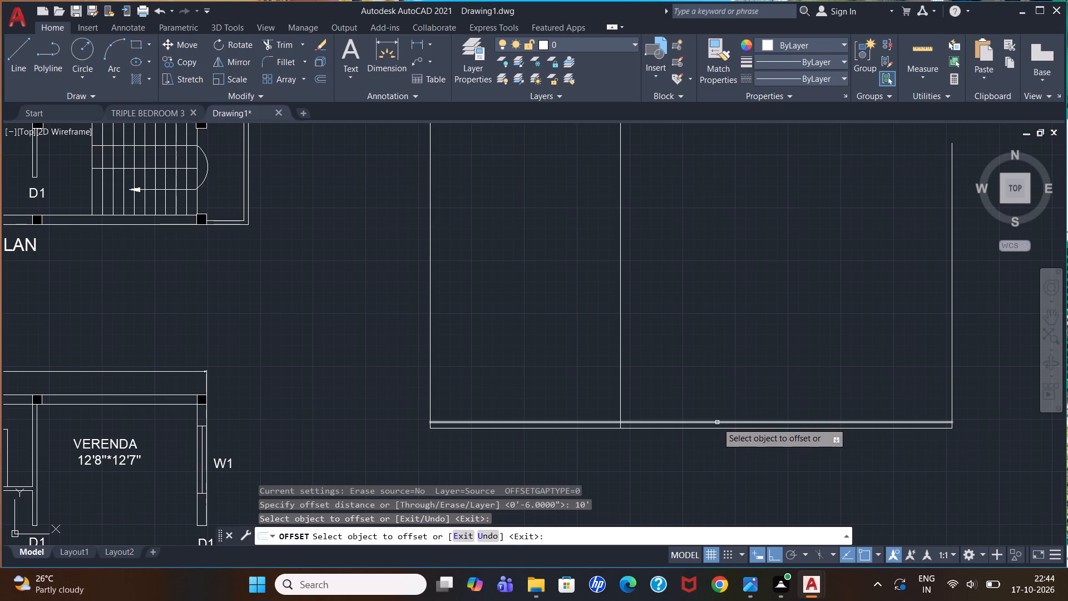
{"action": "left_click", "coordinate": [717, 422]}
{"action": "left_click", "coordinate": [721, 329]}
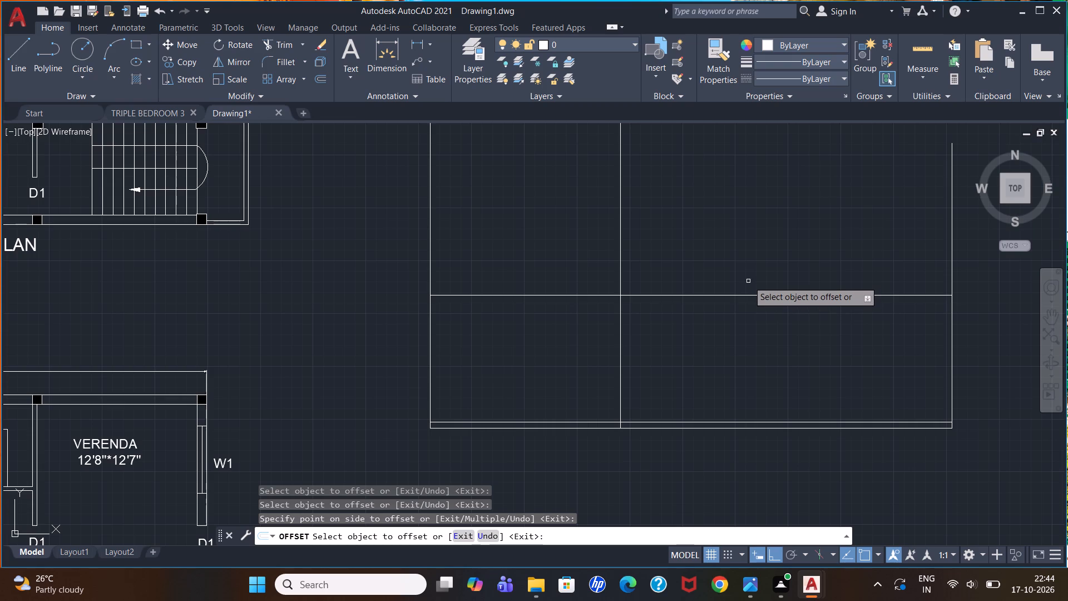
Examine the room layout, doors and stairs in the ground and first floor plans.
{"action": "scroll", "coordinate": [750, 276], "scroll_direction": "down", "scroll_amount": 3}
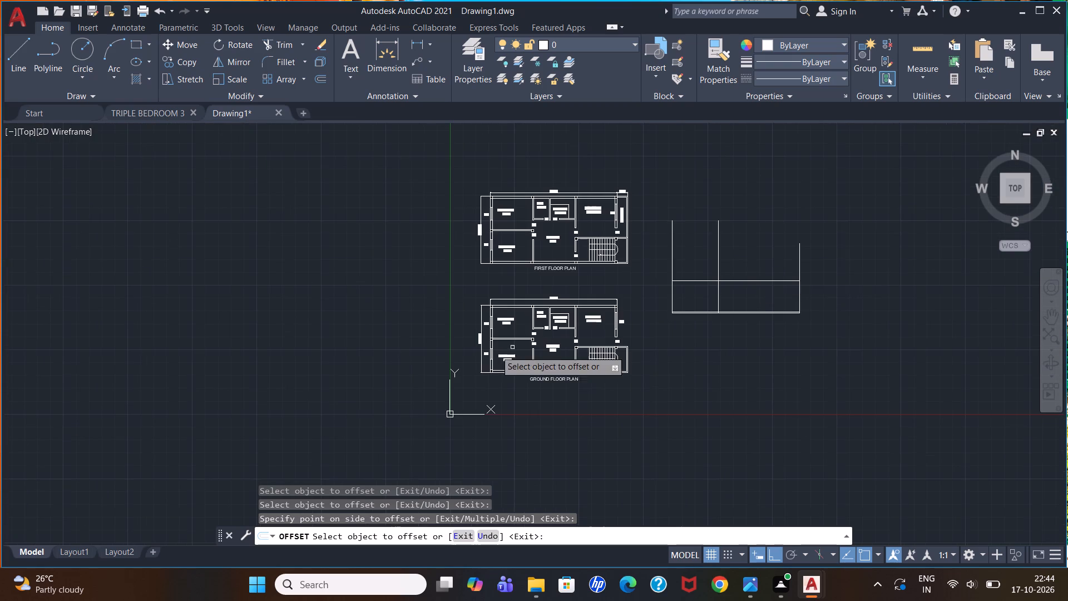
{"action": "scroll", "coordinate": [582, 341], "scroll_direction": "up", "scroll_amount": 3}
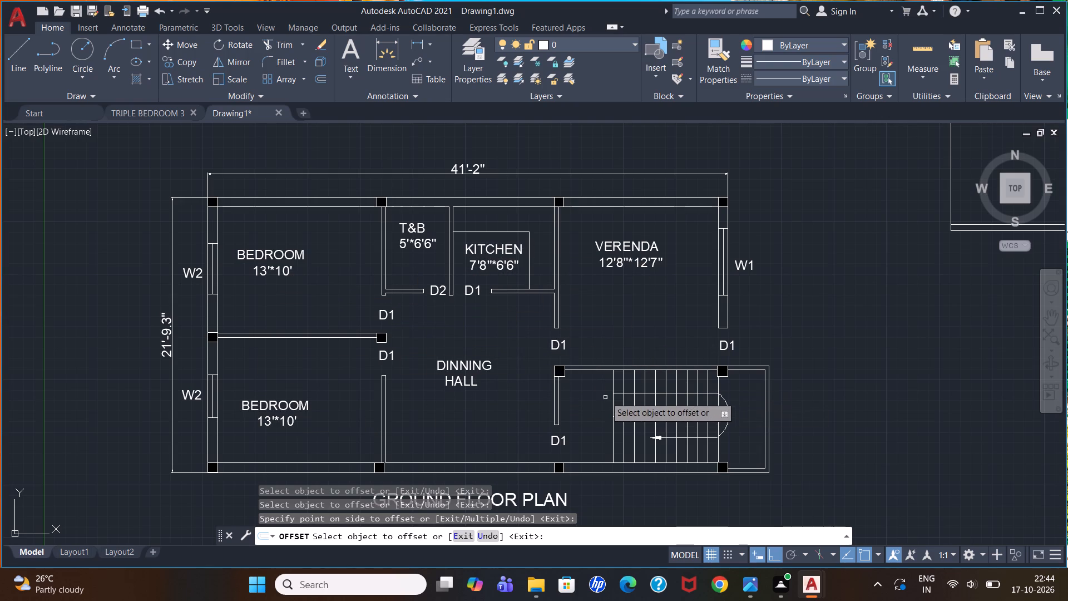
{"action": "scroll", "coordinate": [640, 349], "scroll_direction": "down", "scroll_amount": 2}
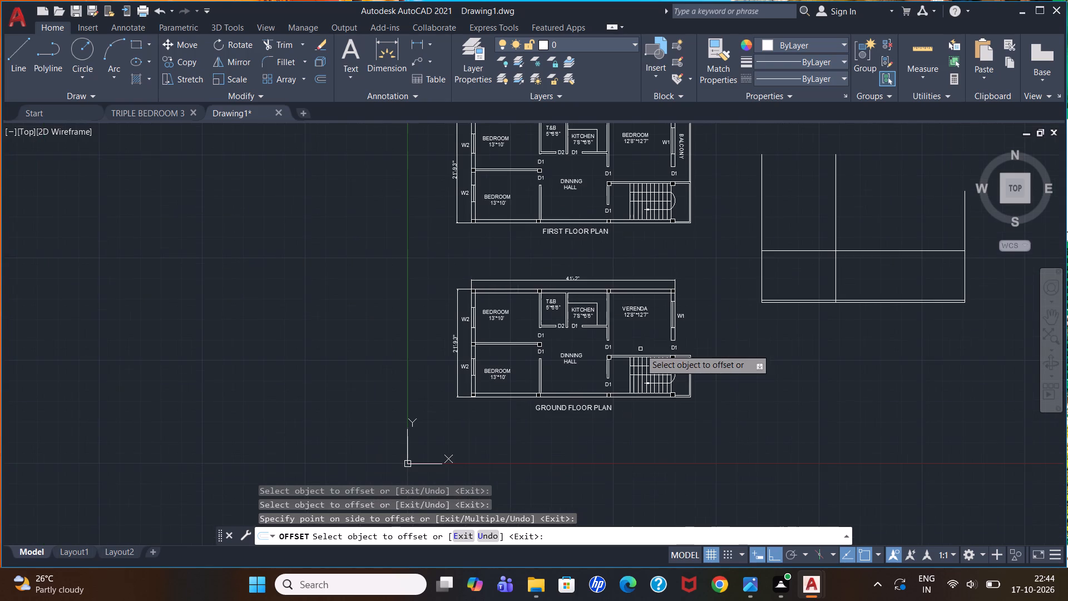
{"action": "scroll", "coordinate": [616, 169], "scroll_direction": "up", "scroll_amount": 2}
{"action": "scroll", "coordinate": [616, 169], "scroll_direction": "down", "scroll_amount": 3}
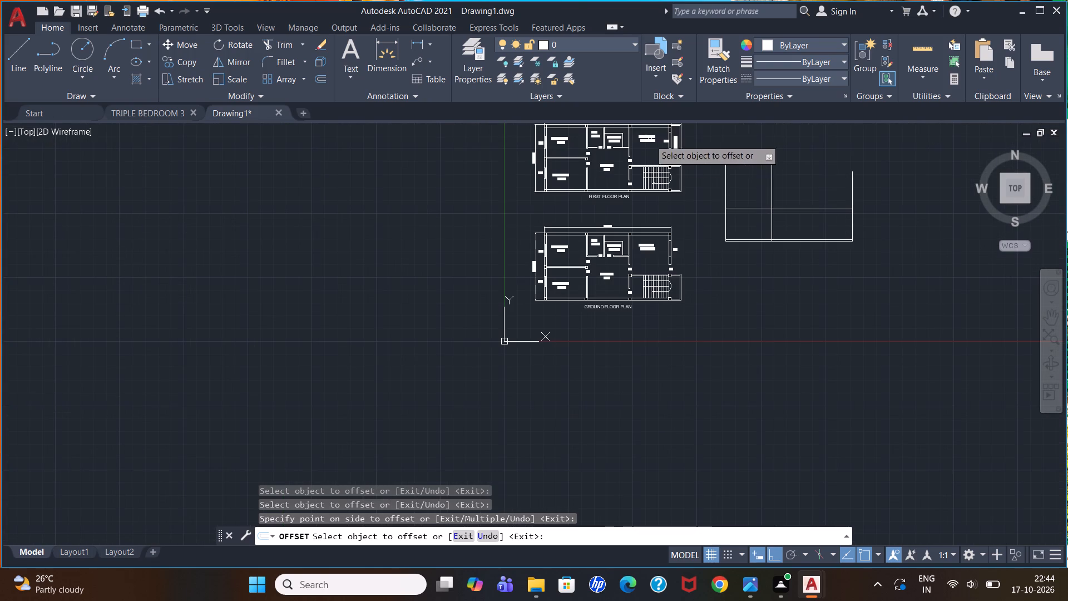
{"action": "scroll", "coordinate": [658, 120], "scroll_direction": "up", "scroll_amount": 7}
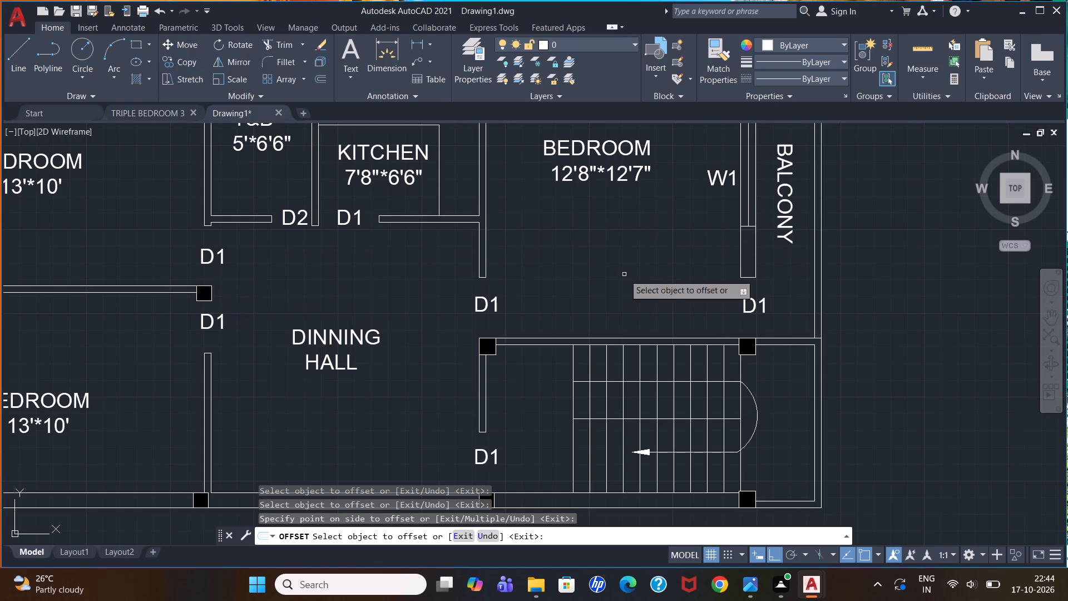
{"action": "scroll", "coordinate": [452, 308], "scroll_direction": "down", "scroll_amount": 2}
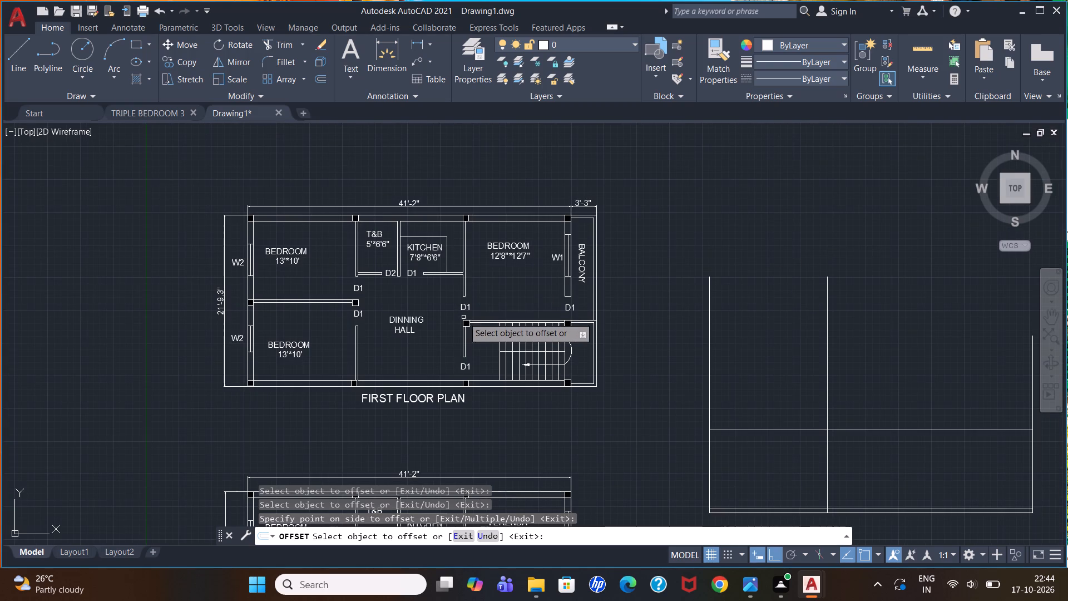
{"action": "scroll", "coordinate": [477, 306], "scroll_direction": "down", "scroll_amount": 2}
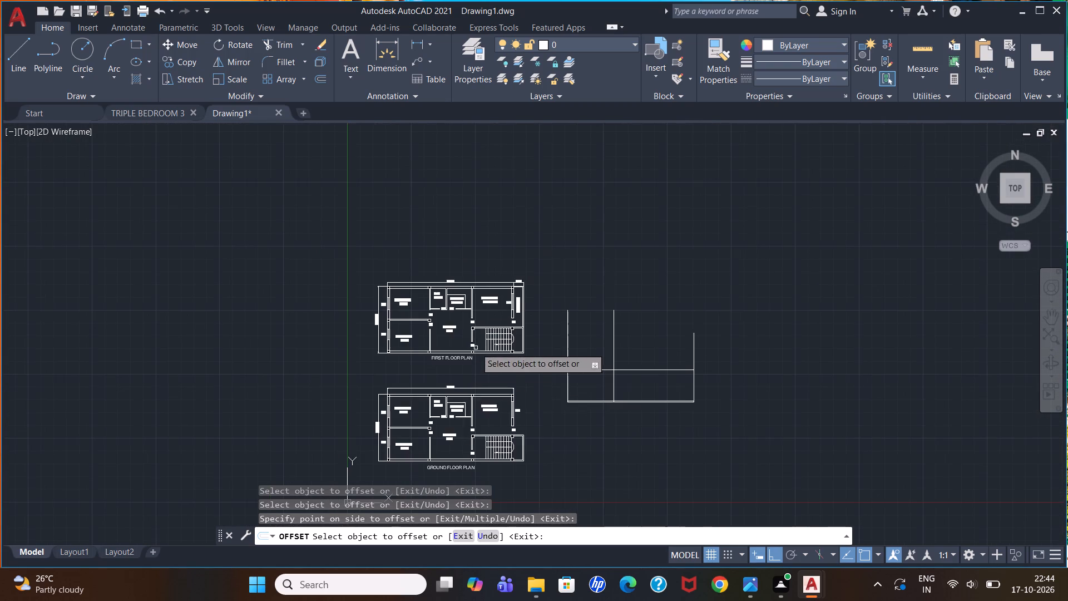
{"action": "scroll", "coordinate": [449, 422], "scroll_direction": "up", "scroll_amount": 2}
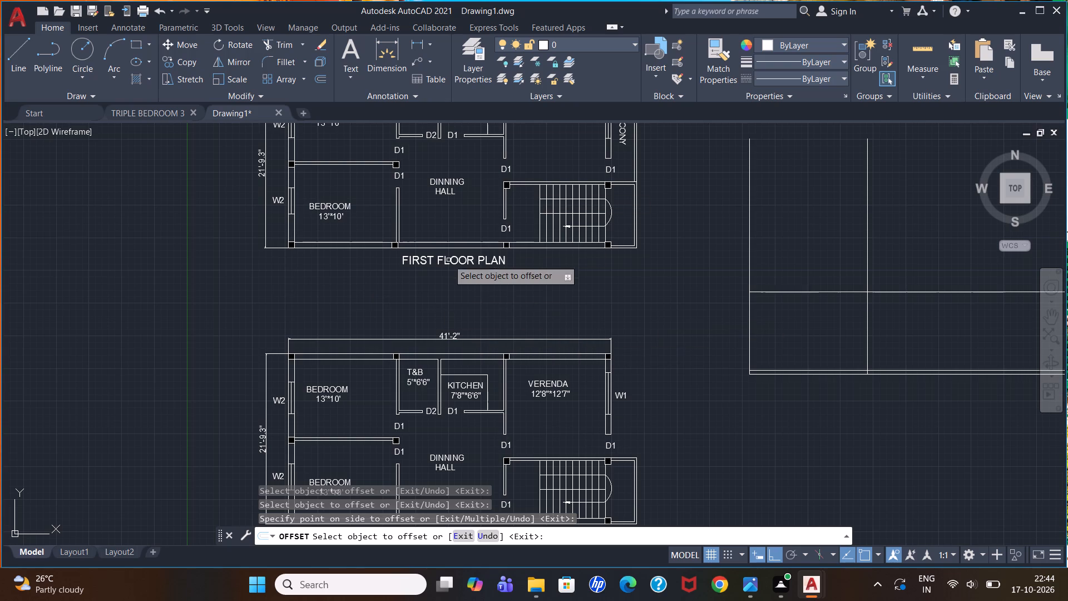
{"action": "scroll", "coordinate": [505, 243], "scroll_direction": "down", "scroll_amount": 1}
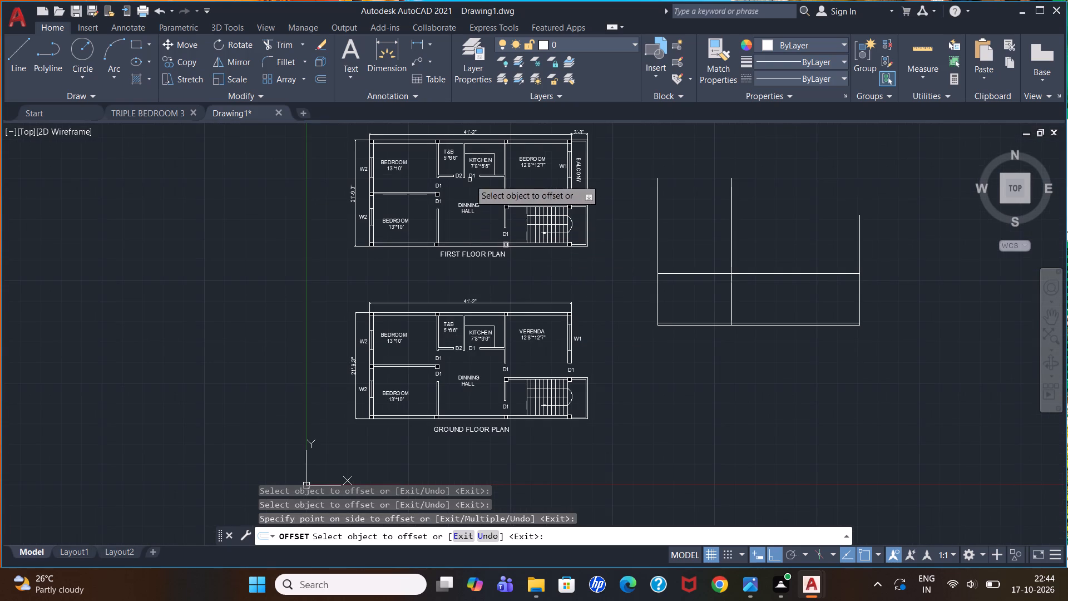
{"action": "scroll", "coordinate": [475, 162], "scroll_direction": "up", "scroll_amount": 1}
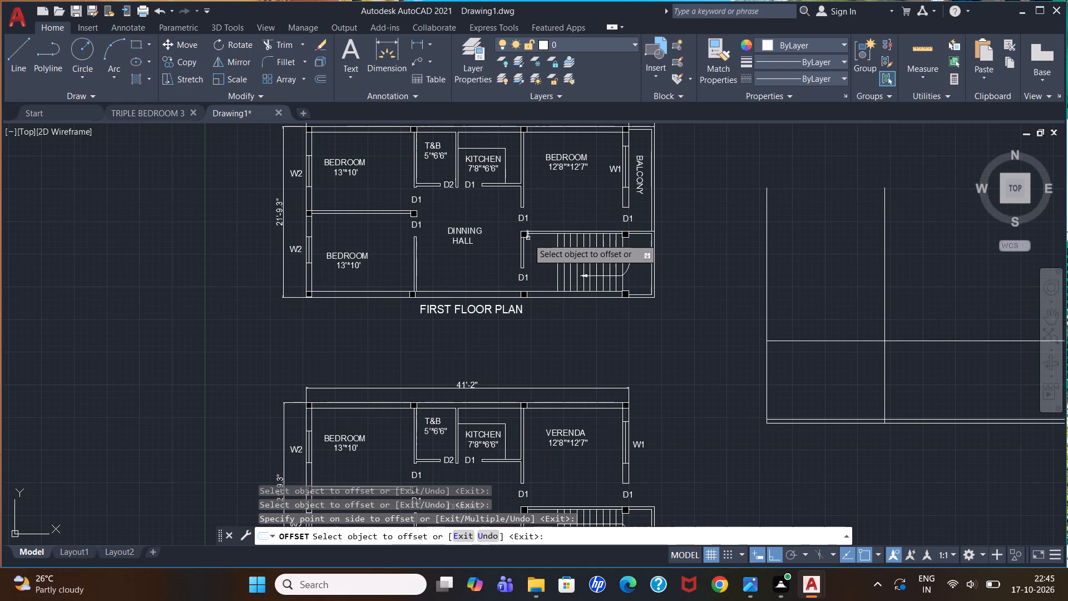
{"action": "scroll", "coordinate": [528, 238], "scroll_direction": "down", "scroll_amount": 2}
{"action": "scroll", "coordinate": [540, 347], "scroll_direction": "up", "scroll_amount": 2}
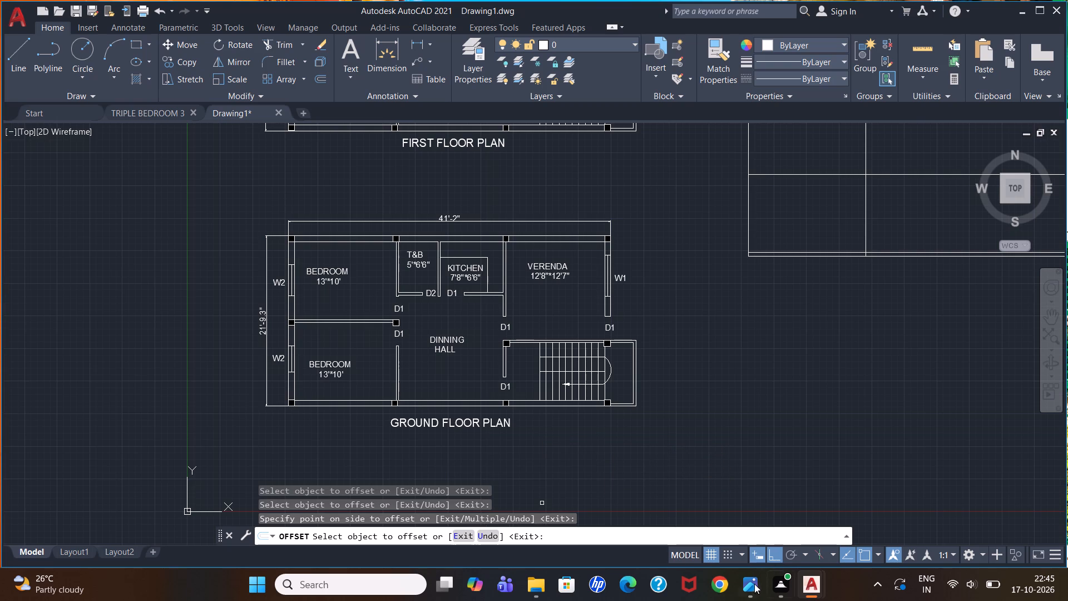
Switch to Photos, examine the front elevation in the reference image, and return to the drawing.
{"action": "left_click", "coordinate": [738, 523]}
{"action": "scroll", "coordinate": [563, 374], "scroll_direction": "down", "scroll_amount": 5}
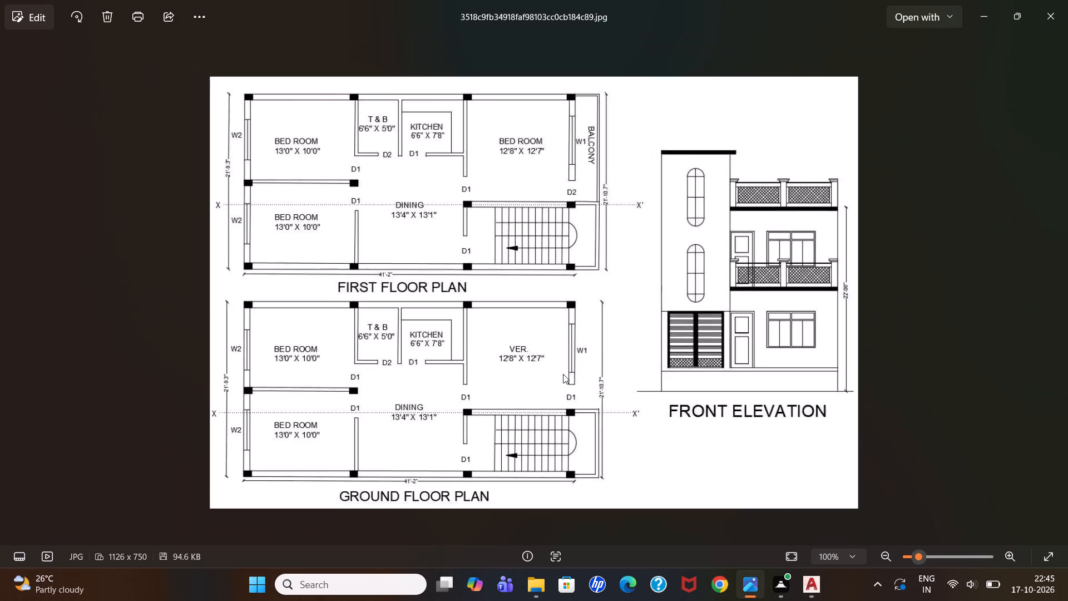
{"action": "scroll", "coordinate": [563, 374], "scroll_direction": "down", "scroll_amount": 2}
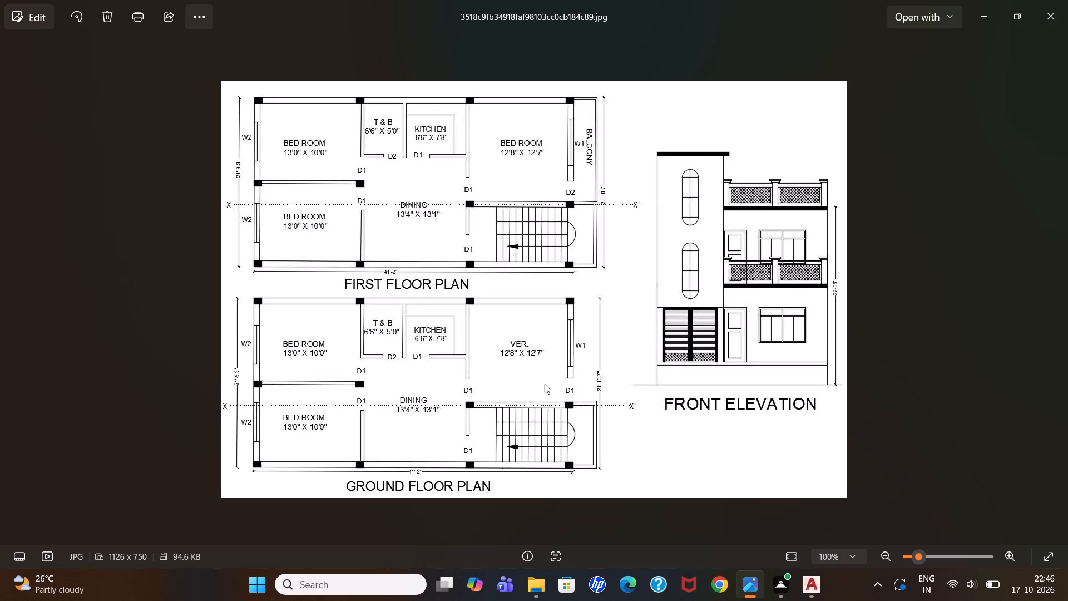
{"action": "left_click", "coordinate": [975, 22]}
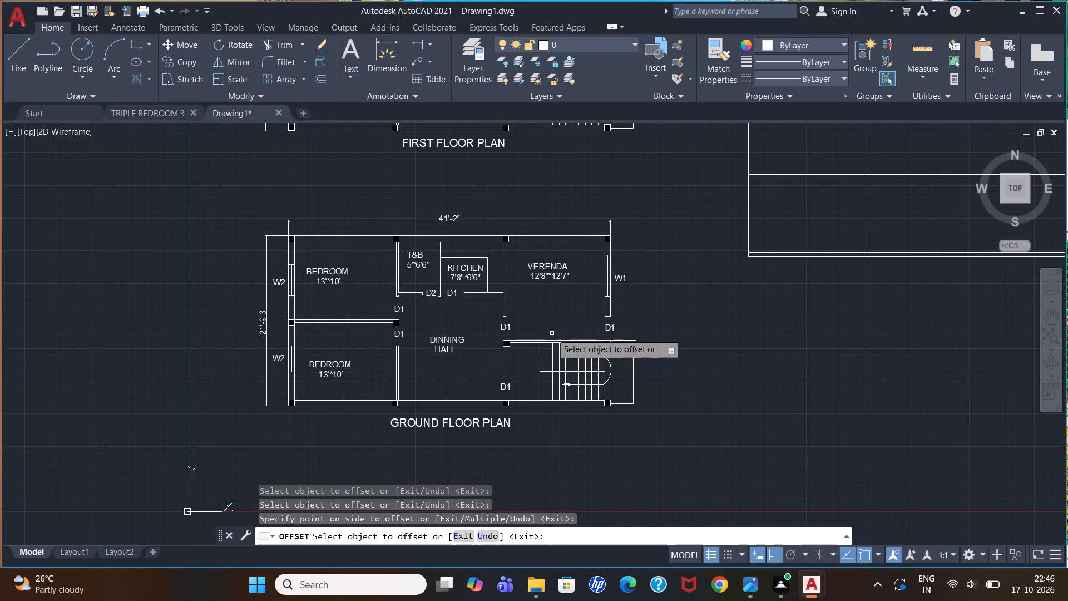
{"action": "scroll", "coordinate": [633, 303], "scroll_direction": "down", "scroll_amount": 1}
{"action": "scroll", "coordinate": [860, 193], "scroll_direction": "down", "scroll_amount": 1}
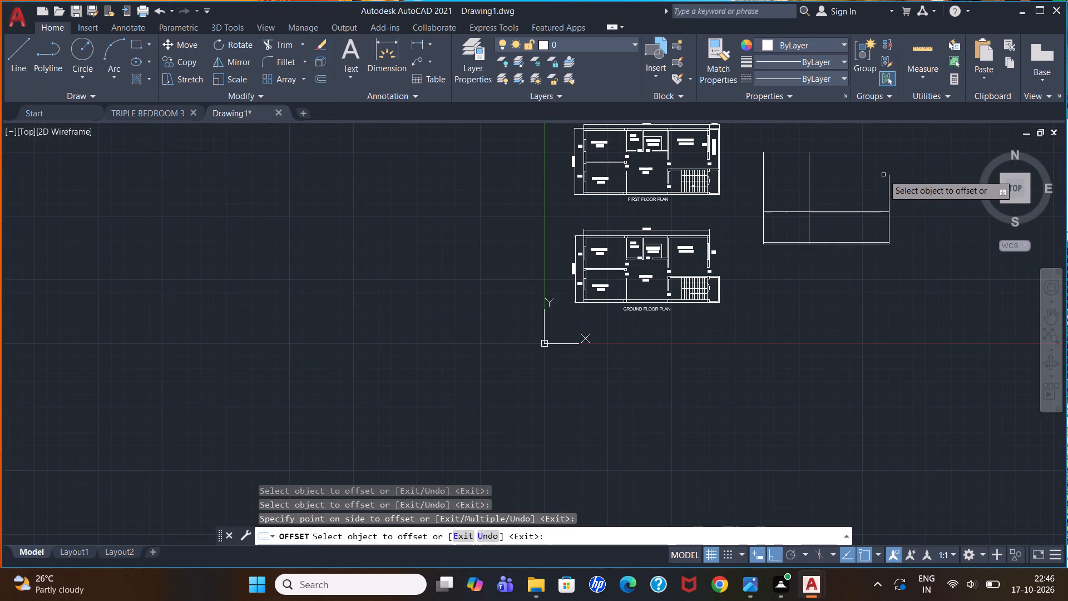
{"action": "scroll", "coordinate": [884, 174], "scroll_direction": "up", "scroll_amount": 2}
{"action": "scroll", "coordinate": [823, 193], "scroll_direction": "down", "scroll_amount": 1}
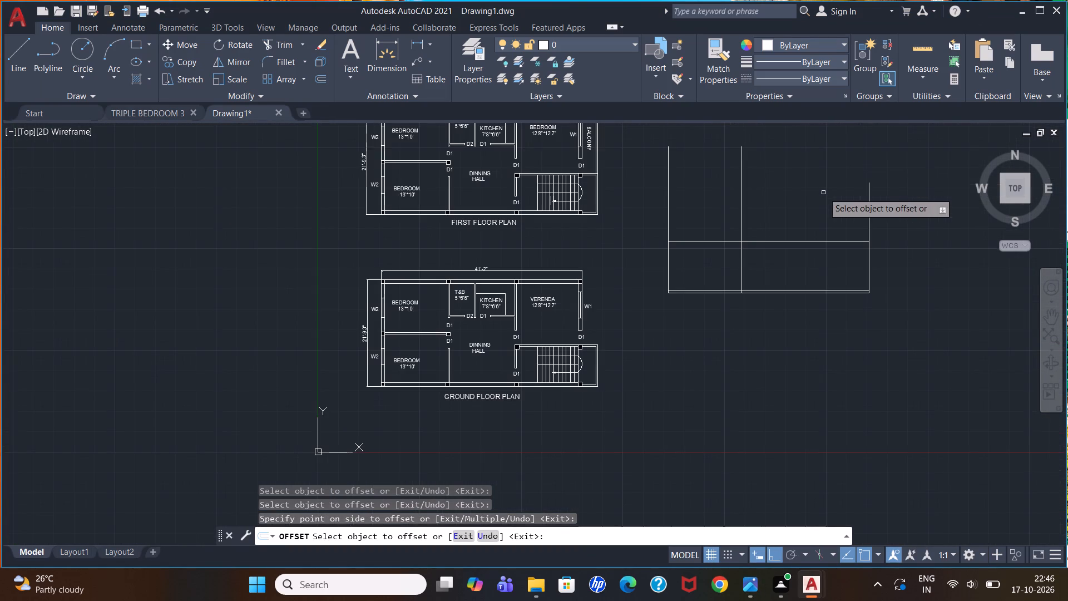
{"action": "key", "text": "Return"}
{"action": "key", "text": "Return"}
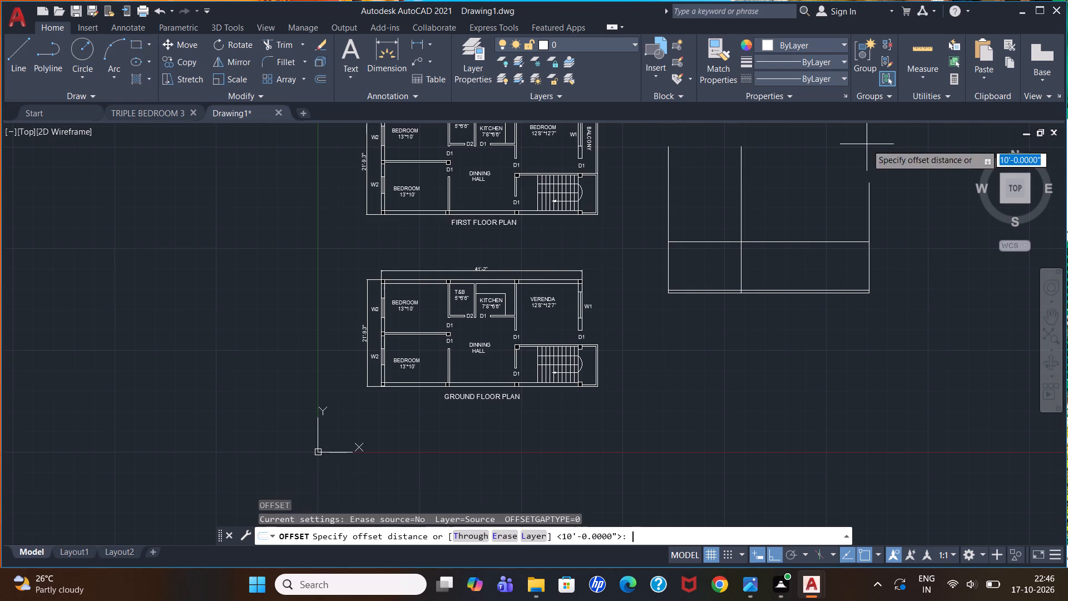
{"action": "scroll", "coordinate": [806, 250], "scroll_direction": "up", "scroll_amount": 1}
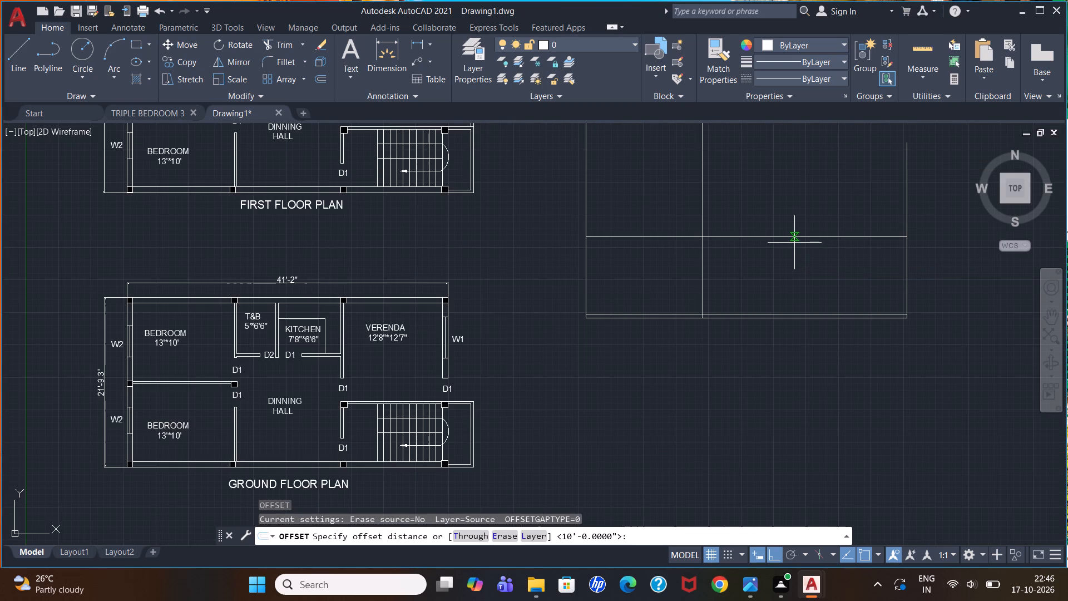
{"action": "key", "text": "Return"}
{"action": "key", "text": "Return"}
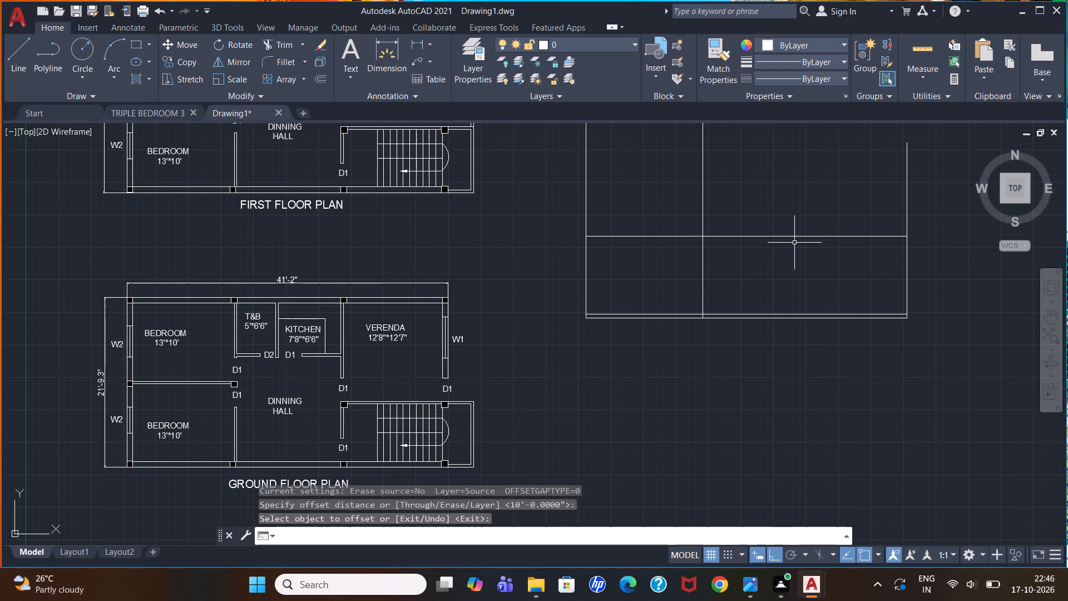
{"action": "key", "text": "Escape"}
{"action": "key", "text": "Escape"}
Offset the topmost horizontal line of the new outline 2' upward.
{"action": "key", "text": "o"}
{"action": "key", "text": "Return"}
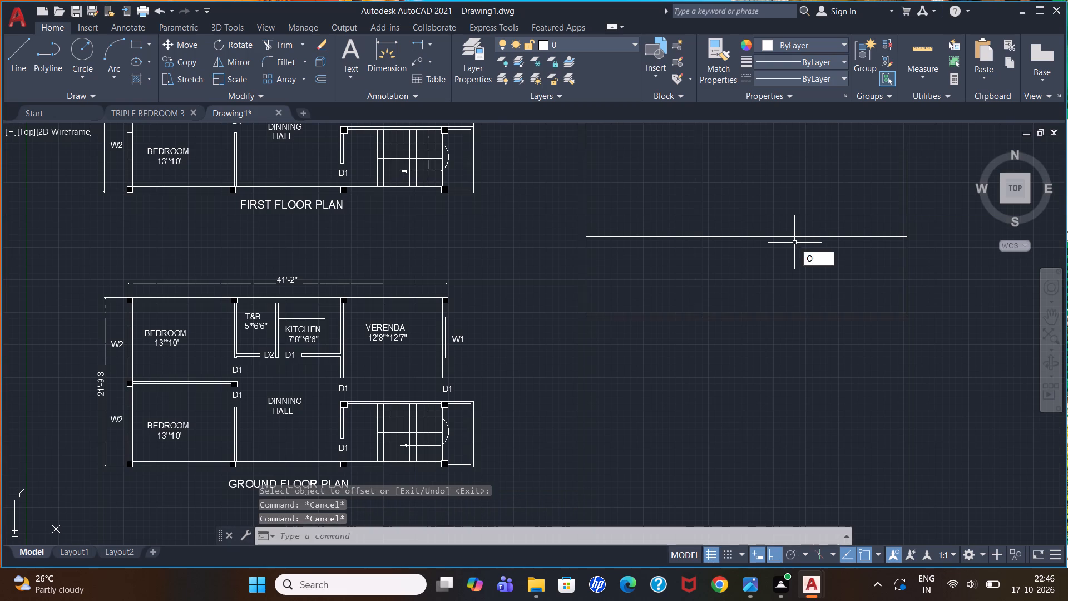
{"action": "type", "text": "2'"}
{"action": "key", "text": "Return"}
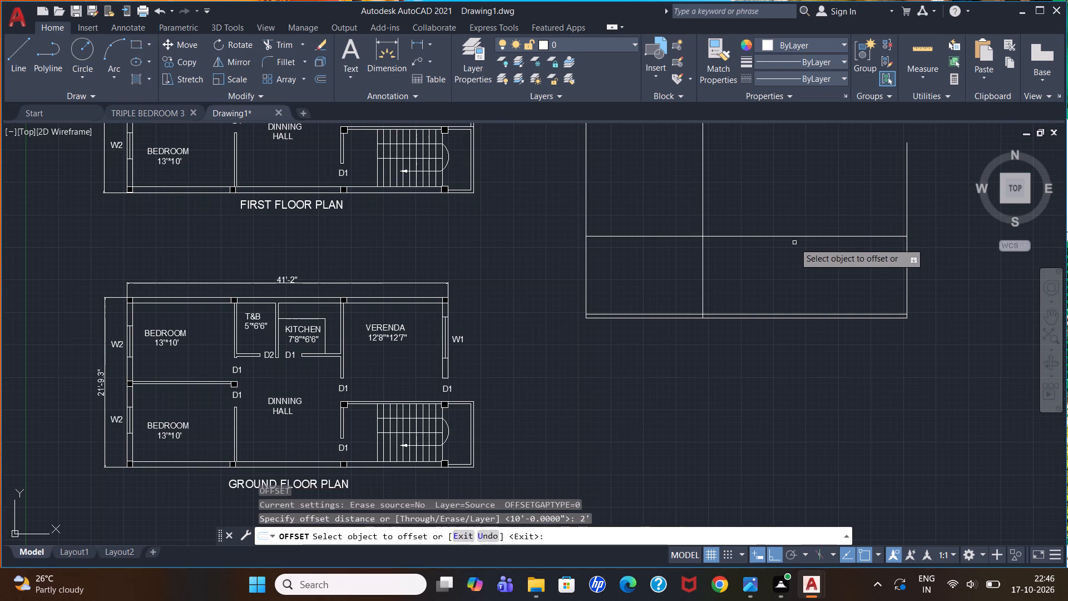
{"action": "left_click", "coordinate": [795, 237]}
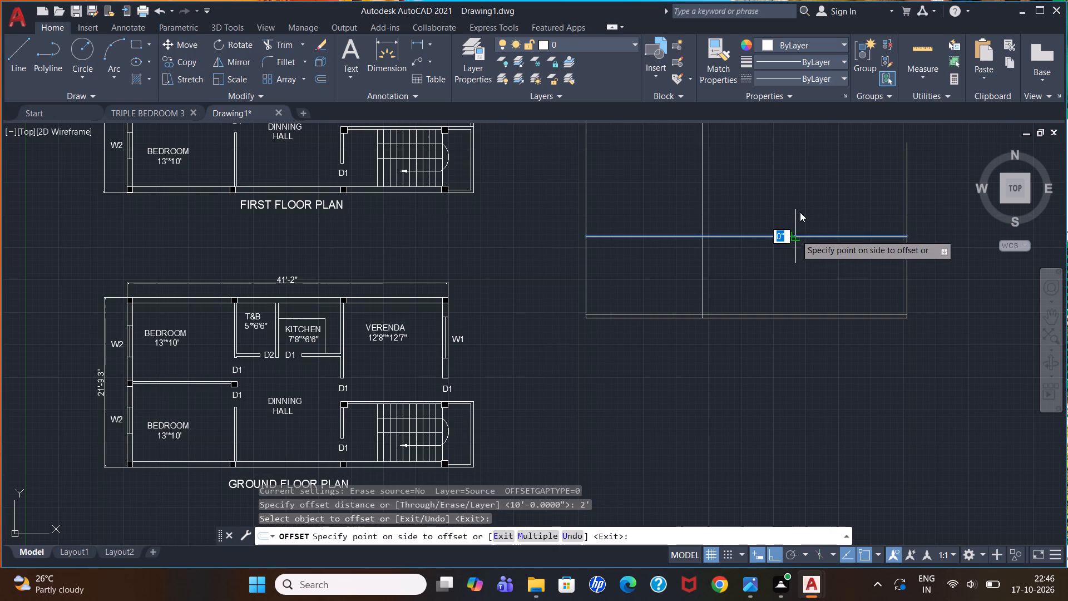
{"action": "left_click", "coordinate": [800, 211]}
{"action": "key", "text": "Return"}
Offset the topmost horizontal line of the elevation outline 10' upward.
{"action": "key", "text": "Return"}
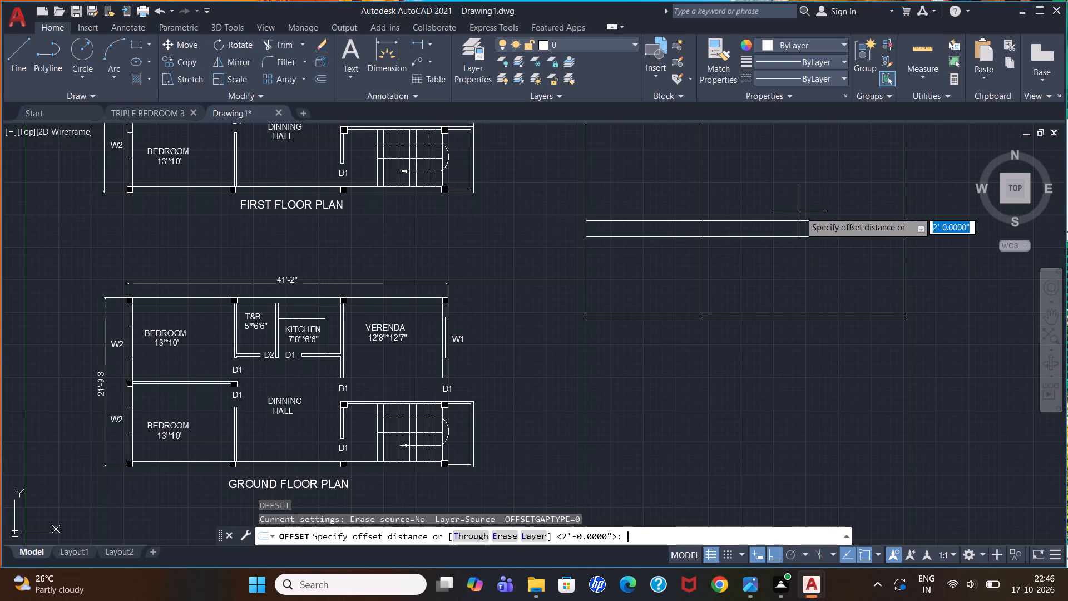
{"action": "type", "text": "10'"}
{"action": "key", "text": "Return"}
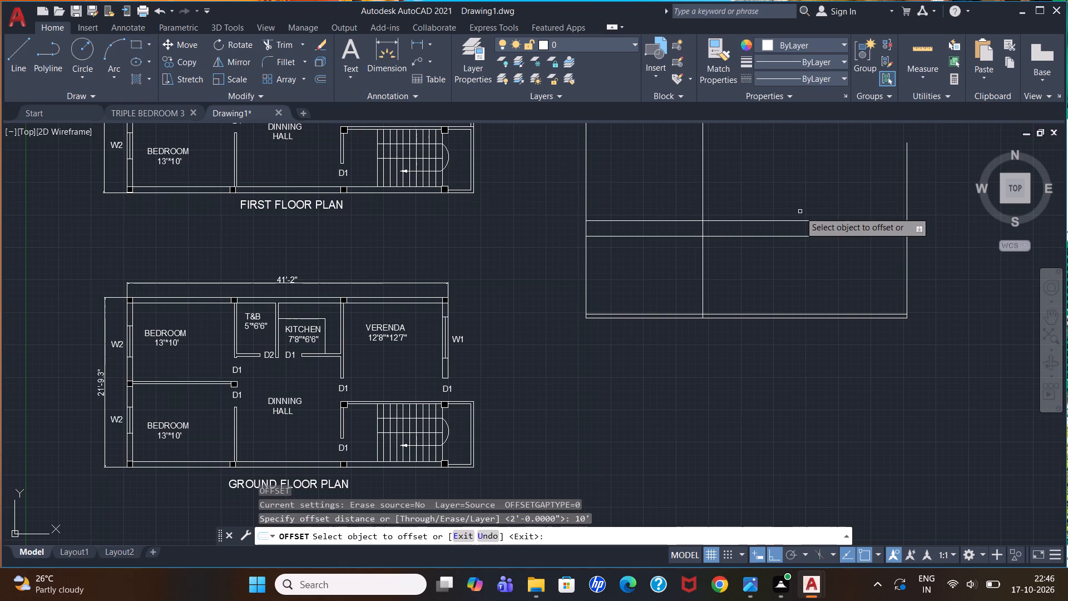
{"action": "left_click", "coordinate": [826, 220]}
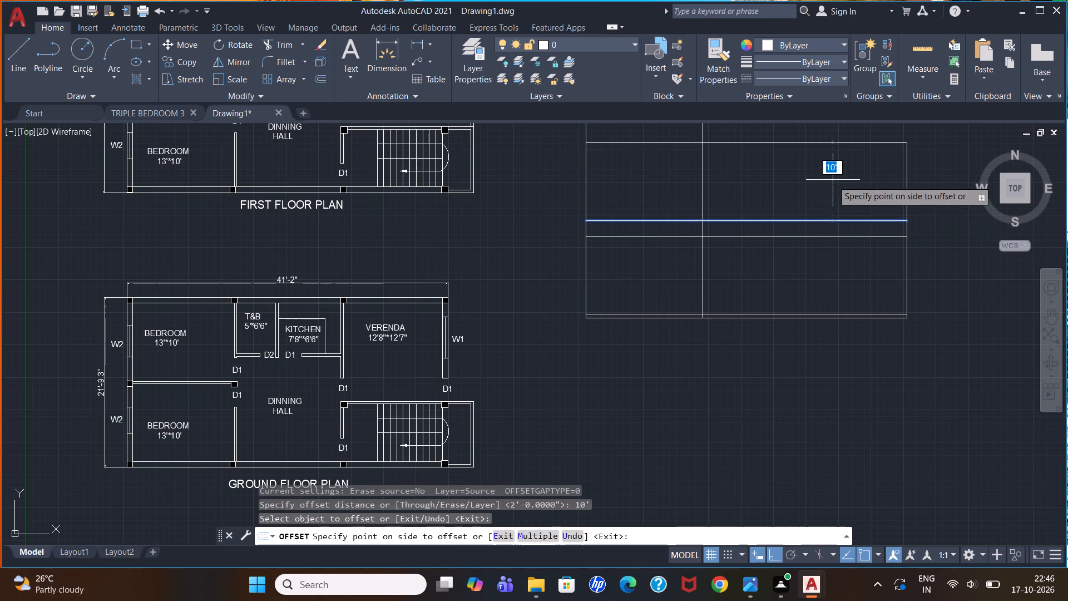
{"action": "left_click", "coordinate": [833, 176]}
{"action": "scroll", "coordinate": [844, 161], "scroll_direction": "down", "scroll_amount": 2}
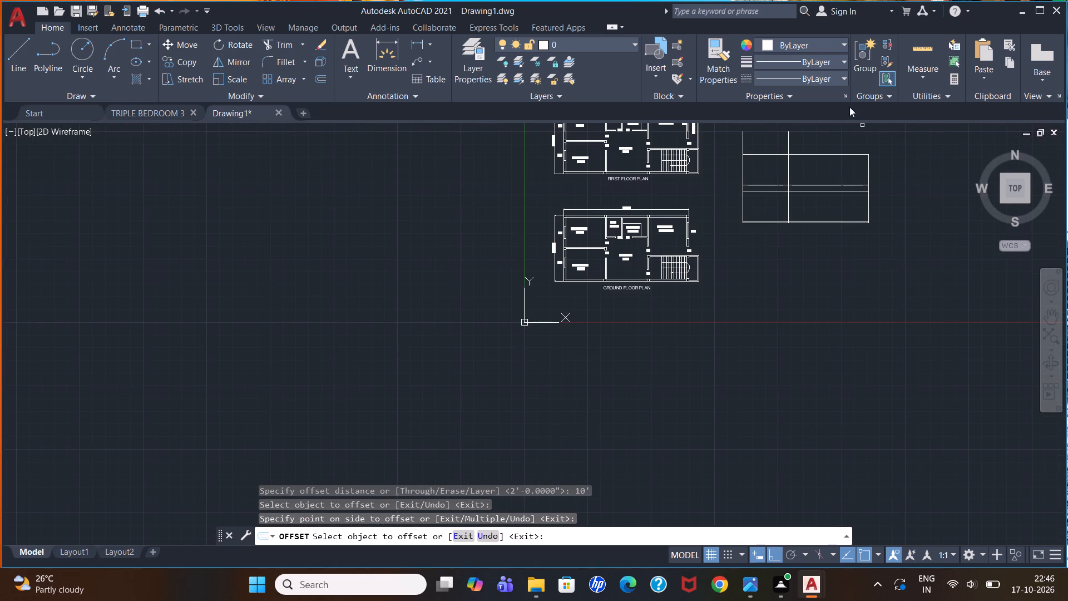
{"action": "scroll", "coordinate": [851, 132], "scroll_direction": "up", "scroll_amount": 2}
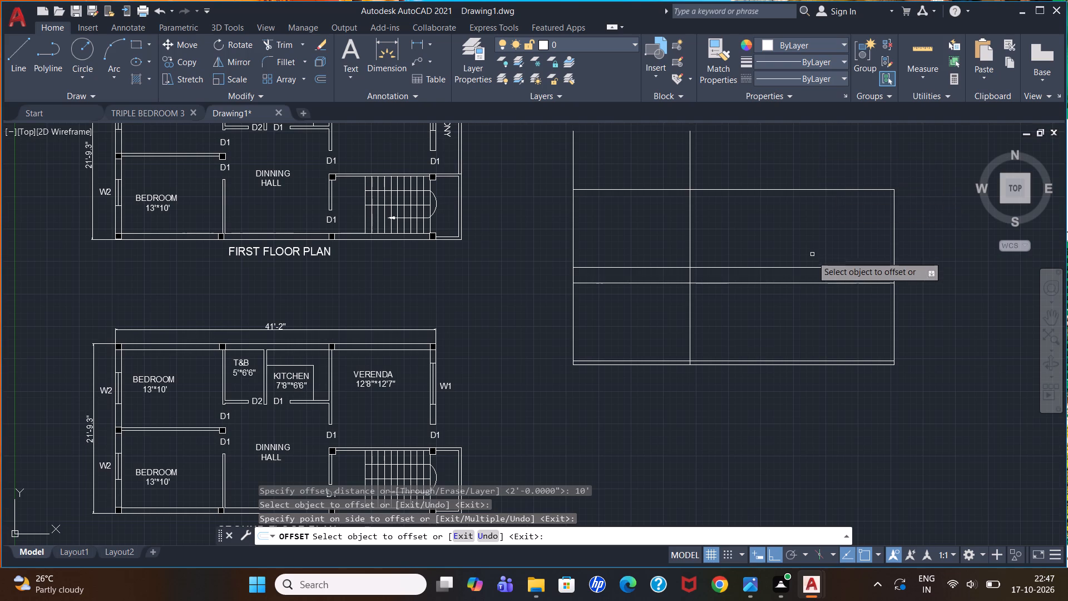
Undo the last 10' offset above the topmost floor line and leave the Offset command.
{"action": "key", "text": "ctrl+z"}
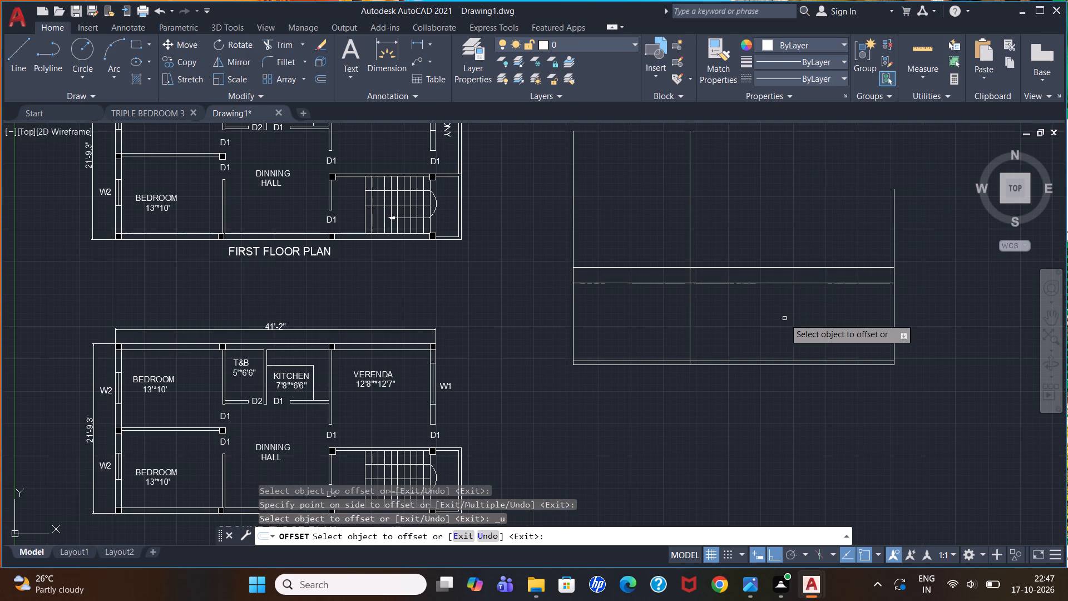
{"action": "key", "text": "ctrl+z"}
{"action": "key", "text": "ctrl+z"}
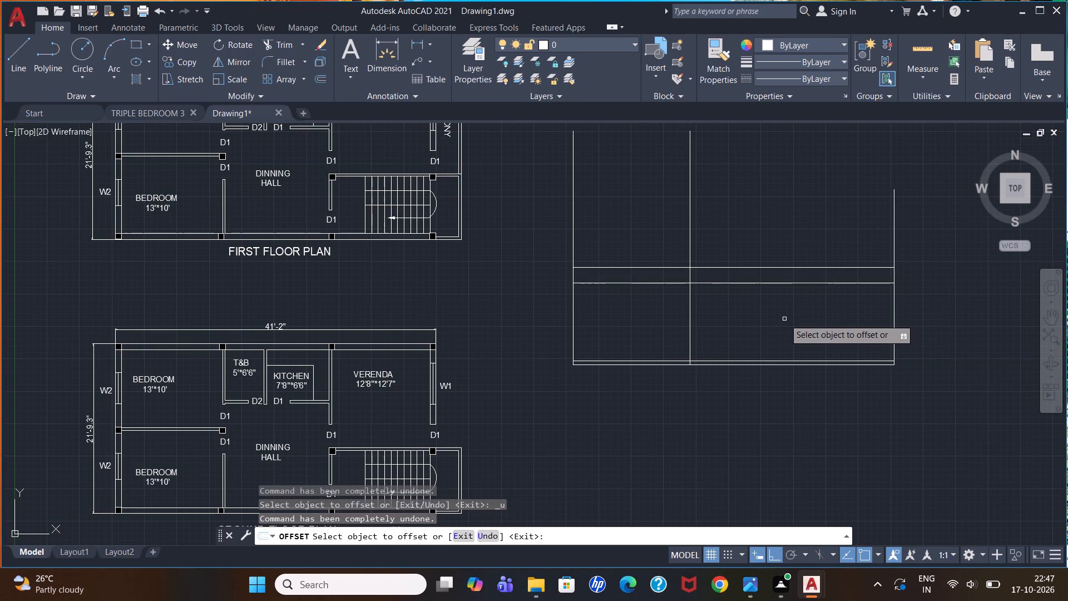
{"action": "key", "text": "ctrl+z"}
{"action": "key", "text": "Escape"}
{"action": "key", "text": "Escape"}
Delete the horizontal line lying 2' above the elevation's first 10' floor line.
{"action": "left_click", "coordinate": [803, 268]}
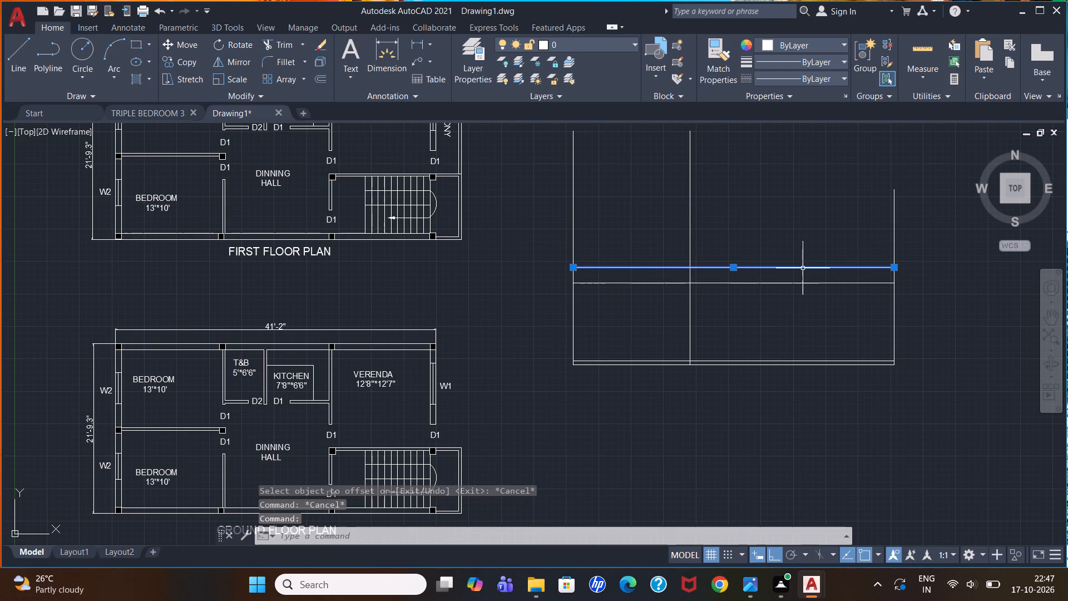
{"action": "key", "text": "Delete"}
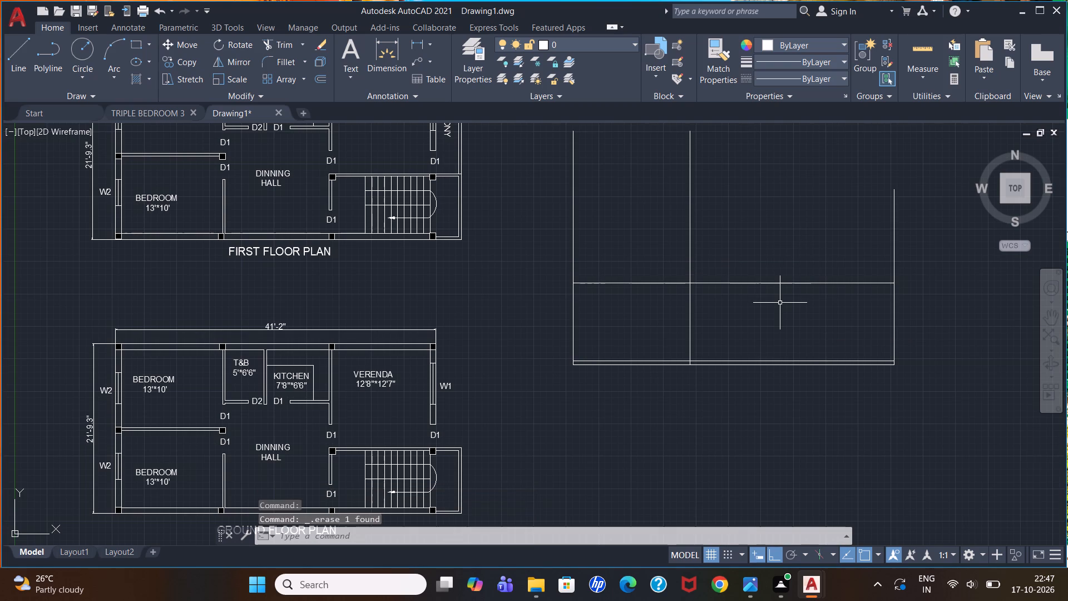
Offset the elevation's topmost remaining horizontal line 1' upward to form the slab thickness.
{"action": "key", "text": "o"}
{"action": "key", "text": "Return"}
{"action": "type", "text": "1'"}
{"action": "key", "text": "Return"}
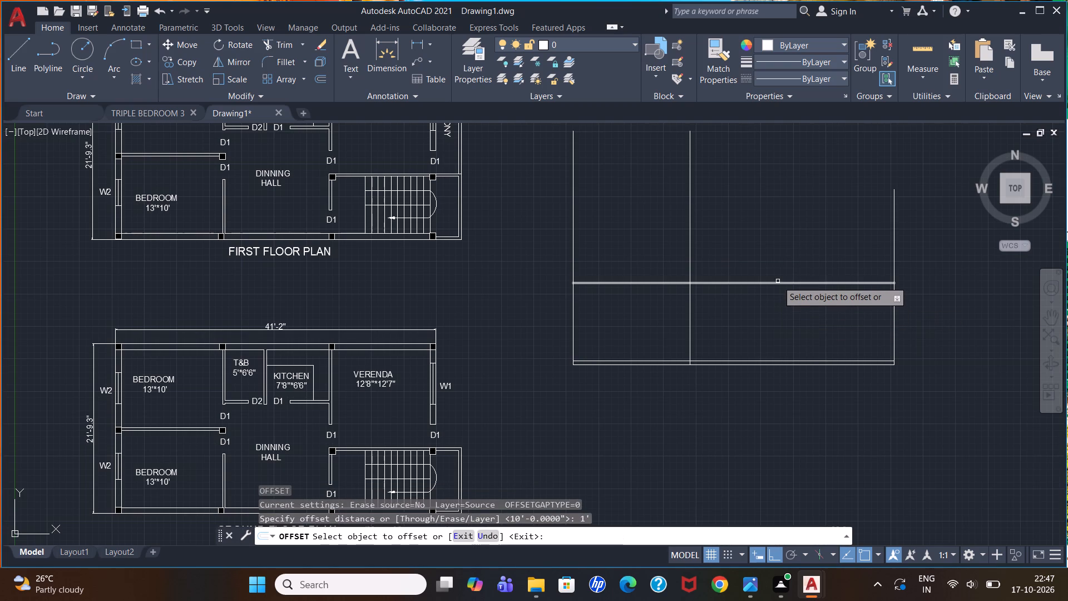
{"action": "left_click", "coordinate": [778, 280]}
{"action": "left_click", "coordinate": [778, 284]}
{"action": "left_click", "coordinate": [786, 258]}
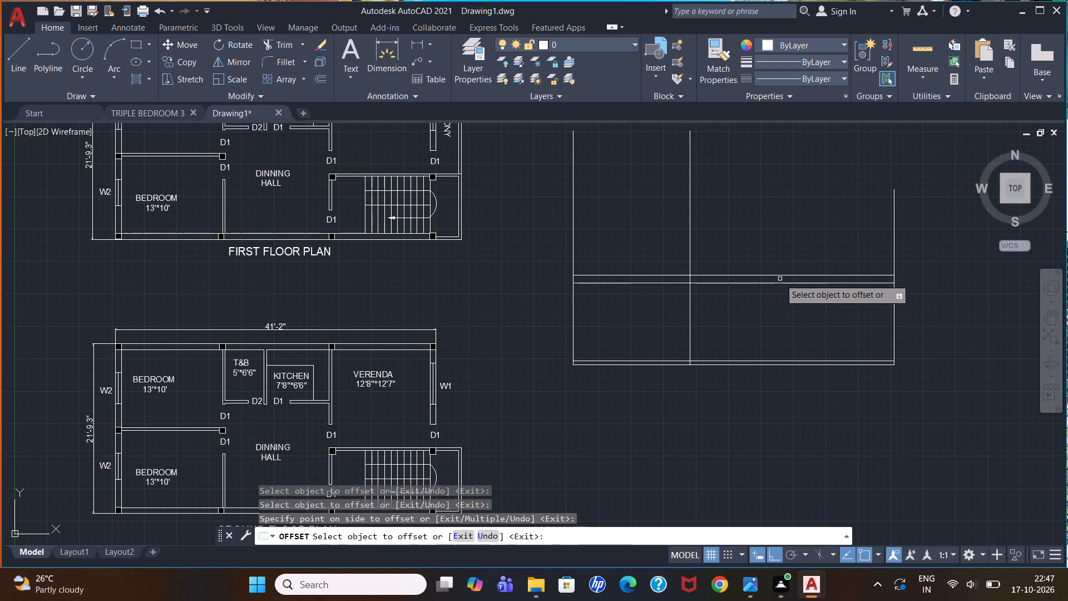
Offset the upper line of the new 1' slab 10' upward for the next floor level.
{"action": "key", "text": "Return"}
{"action": "key", "text": "Return"}
{"action": "type", "text": "10'"}
{"action": "key", "text": "Return"}
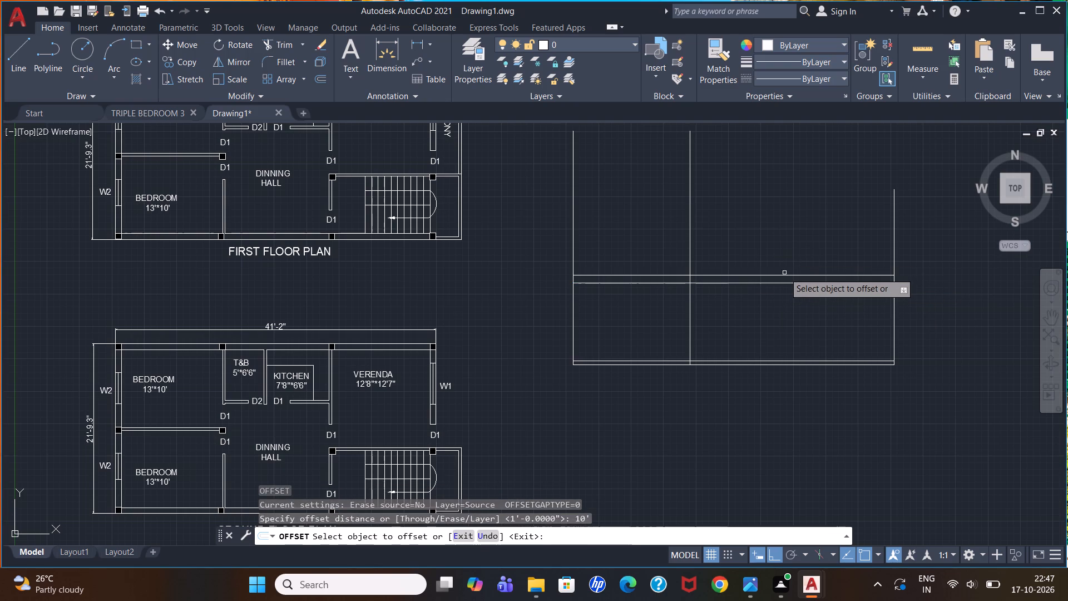
{"action": "left_click", "coordinate": [788, 275]}
{"action": "left_click", "coordinate": [794, 210]}
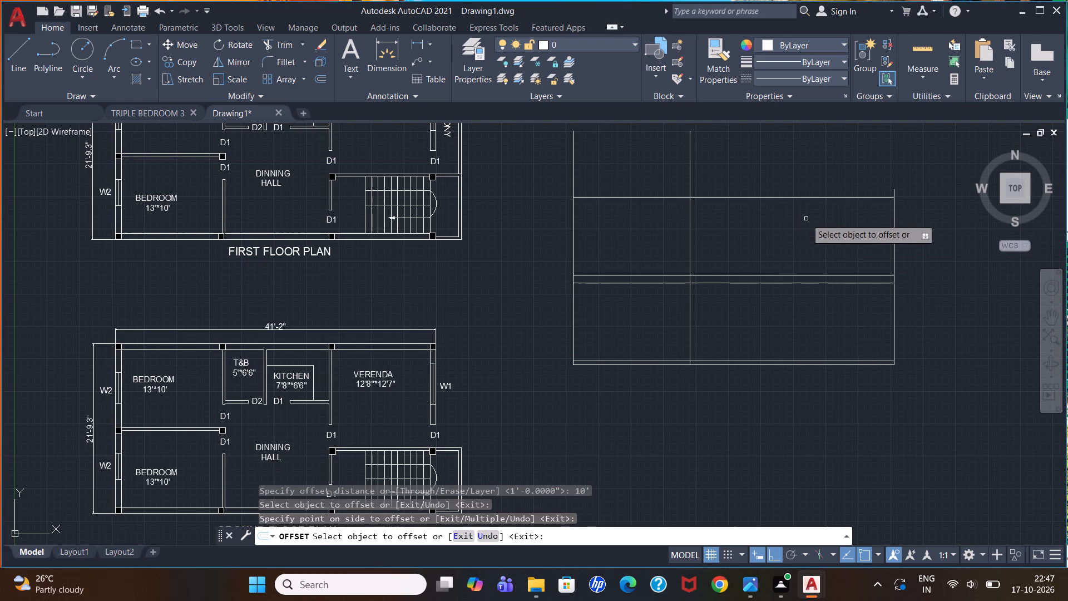
Offset the elevation's new topmost horizontal line 1' upward to form the upper slab.
{"action": "key", "text": "Return"}
{"action": "key", "text": "Return"}
{"action": "type", "text": "1'"}
{"action": "key", "text": "Return"}
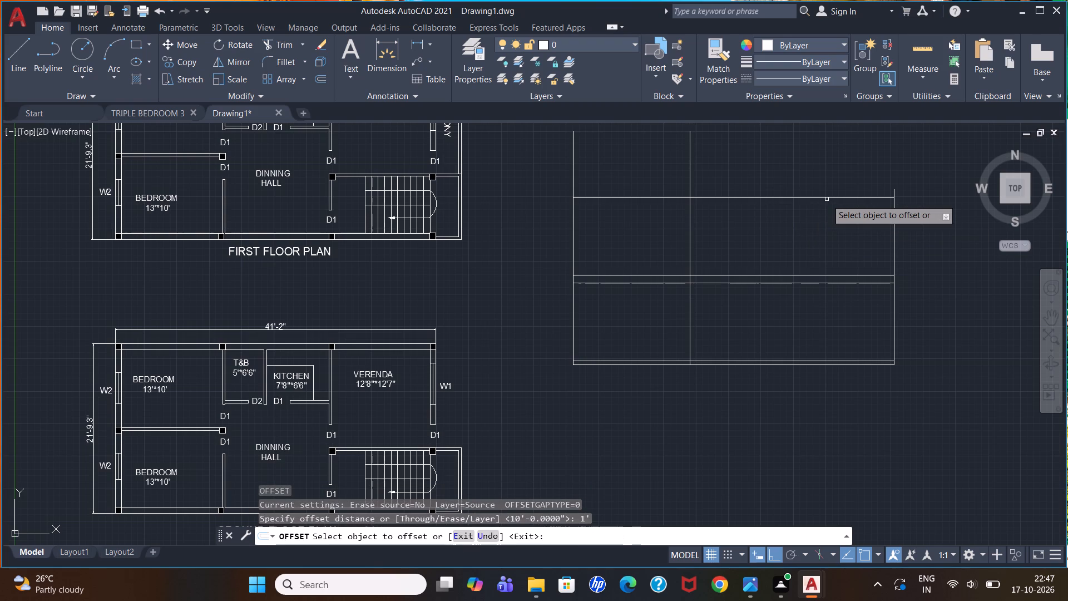
{"action": "left_click", "coordinate": [829, 197]}
{"action": "left_click", "coordinate": [832, 191]}
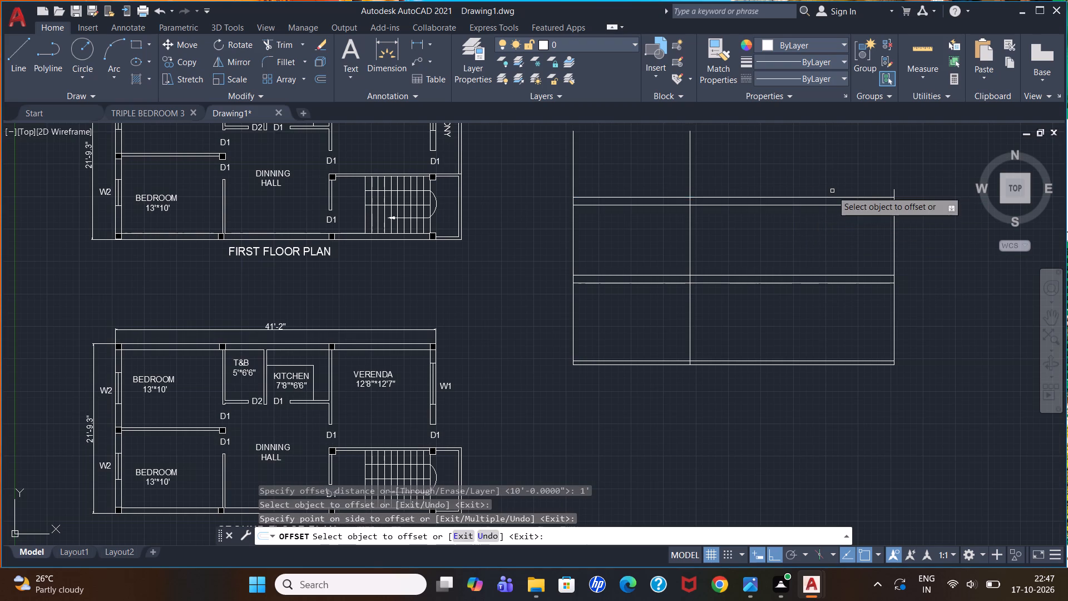
{"action": "key", "text": "ctrl+z"}
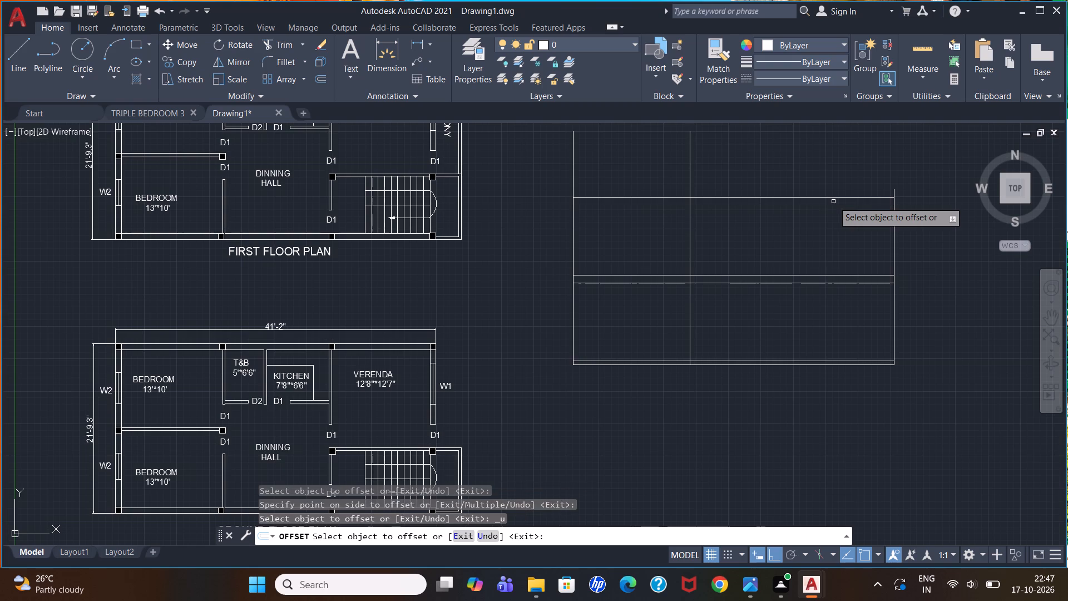
{"action": "left_click", "coordinate": [834, 198]}
{"action": "left_click", "coordinate": [835, 184]}
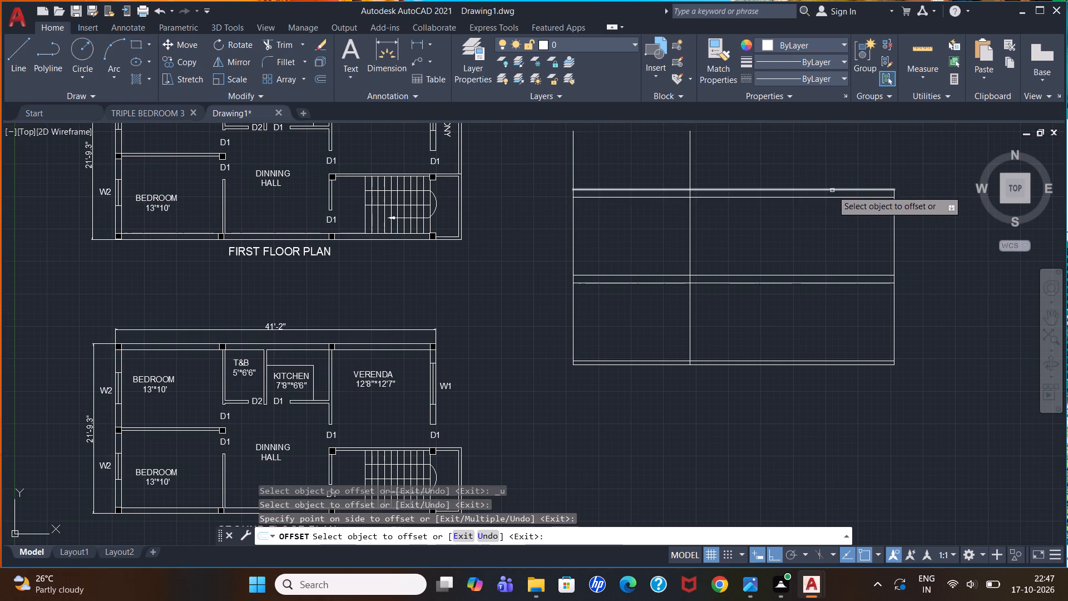
{"action": "key", "text": "Escape"}
{"action": "key", "text": "Escape"}
Trim the four upper slab lines between the outline's left edge and the inner vertical line, keeping the base lines.
{"action": "scroll", "coordinate": [829, 199], "scroll_direction": "down", "scroll_amount": 2}
{"action": "scroll", "coordinate": [833, 178], "scroll_direction": "up", "scroll_amount": 2}
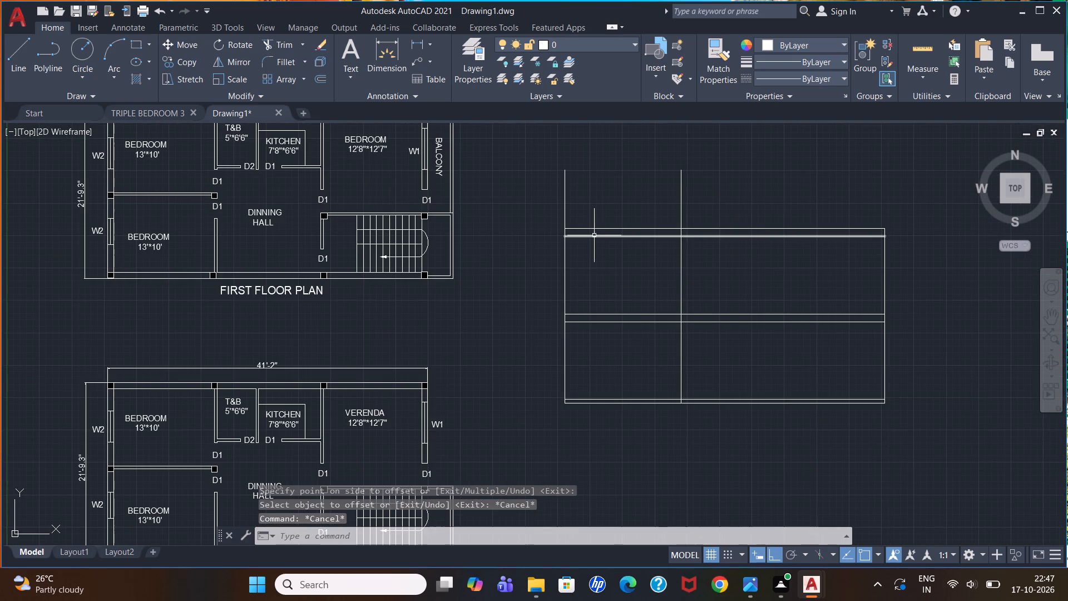
{"action": "type", "text": "TR"}
{"action": "key", "text": "Return"}
{"action": "key", "text": "Return"}
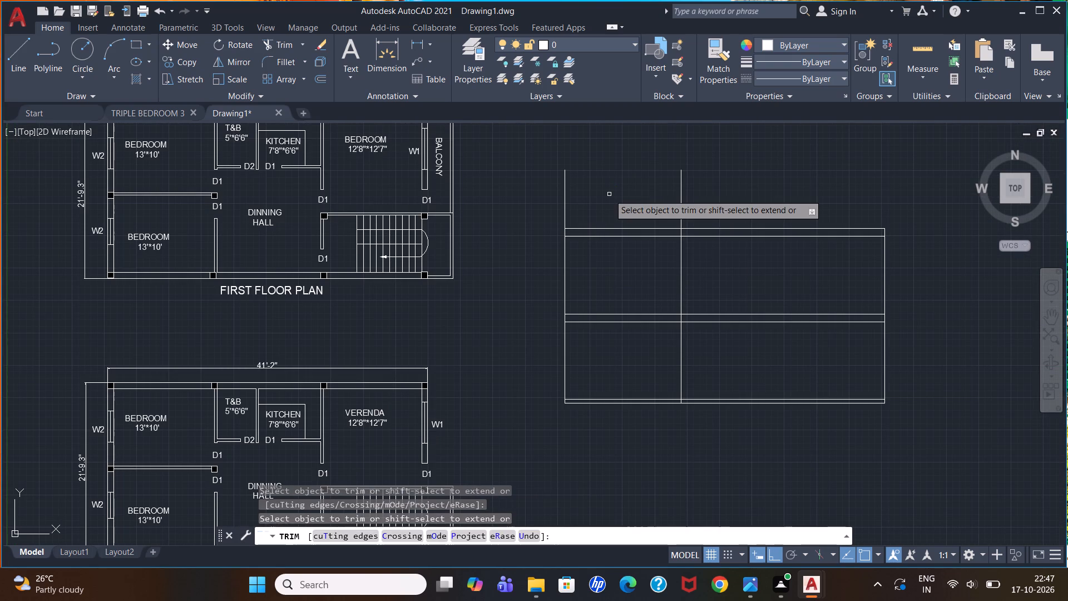
{"action": "left_click", "coordinate": [609, 194]}
{"action": "left_click", "coordinate": [630, 353]}
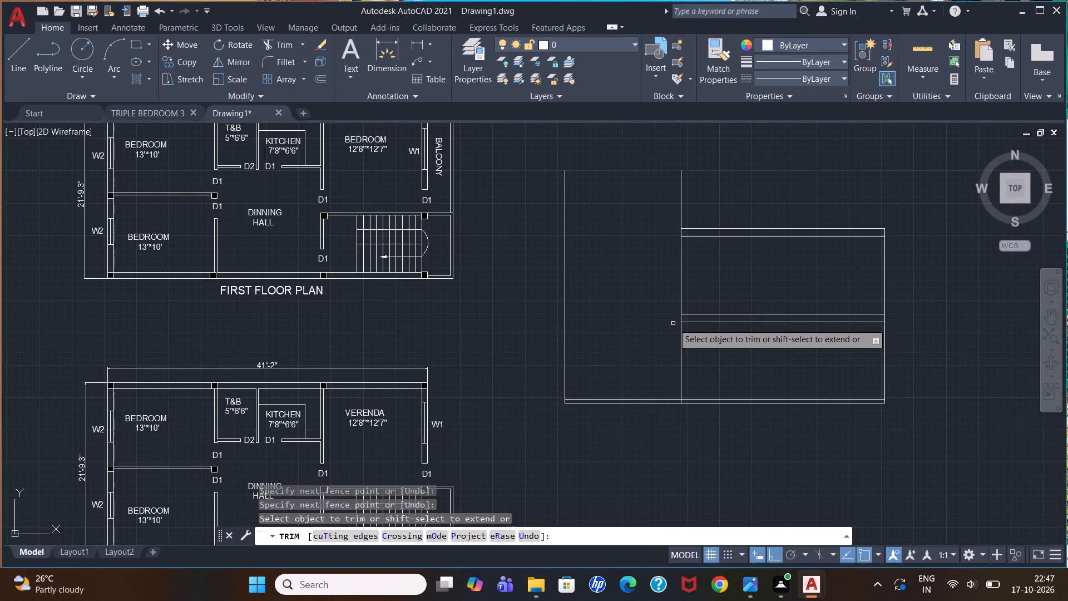
{"action": "key", "text": "Escape"}
{"action": "key", "text": "Escape"}
{"action": "key", "text": "Escape"}
{"action": "key", "text": "Escape"}
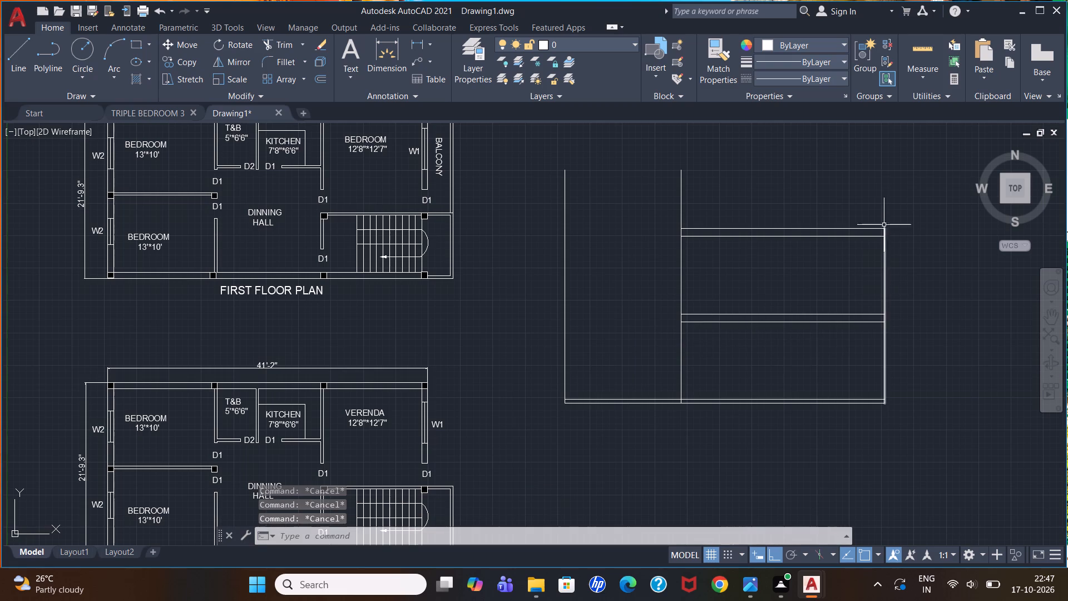
Draw a line 4' up from the upper slab's top right corner, continued 26'-2" horizontally to the inner vertical line.
{"action": "scroll", "coordinate": [884, 218], "scroll_direction": "up", "scroll_amount": 1}
{"action": "scroll", "coordinate": [884, 218], "scroll_direction": "down", "scroll_amount": 1}
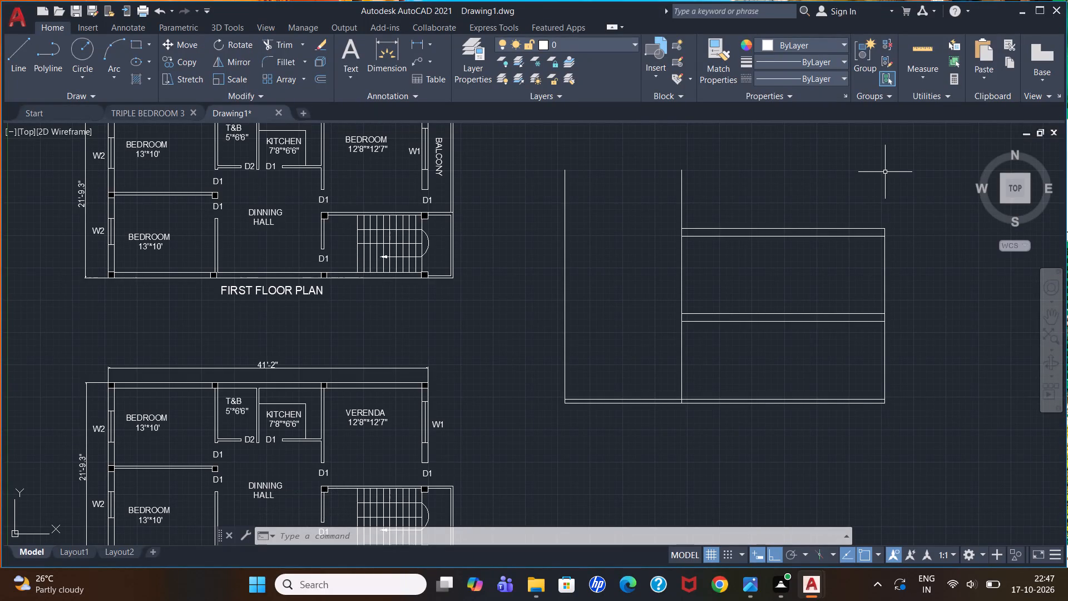
{"action": "scroll", "coordinate": [886, 188], "scroll_direction": "up", "scroll_amount": 1}
{"action": "key", "text": "l"}
{"action": "key", "text": "Return"}
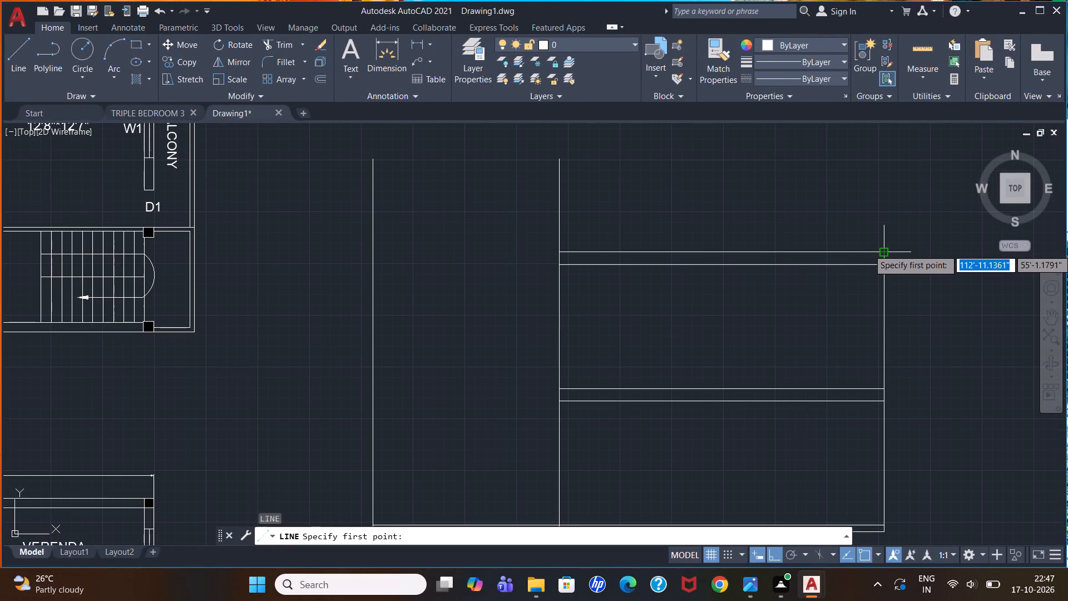
{"action": "left_click", "coordinate": [883, 252]}
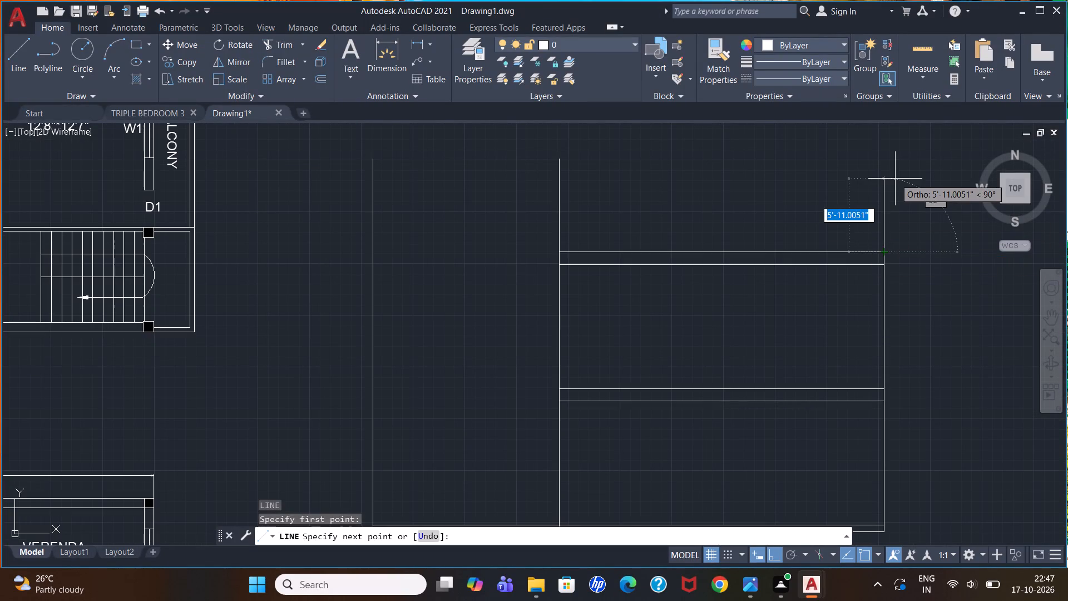
{"action": "type", "text": "4'"}
{"action": "key", "text": "Return"}
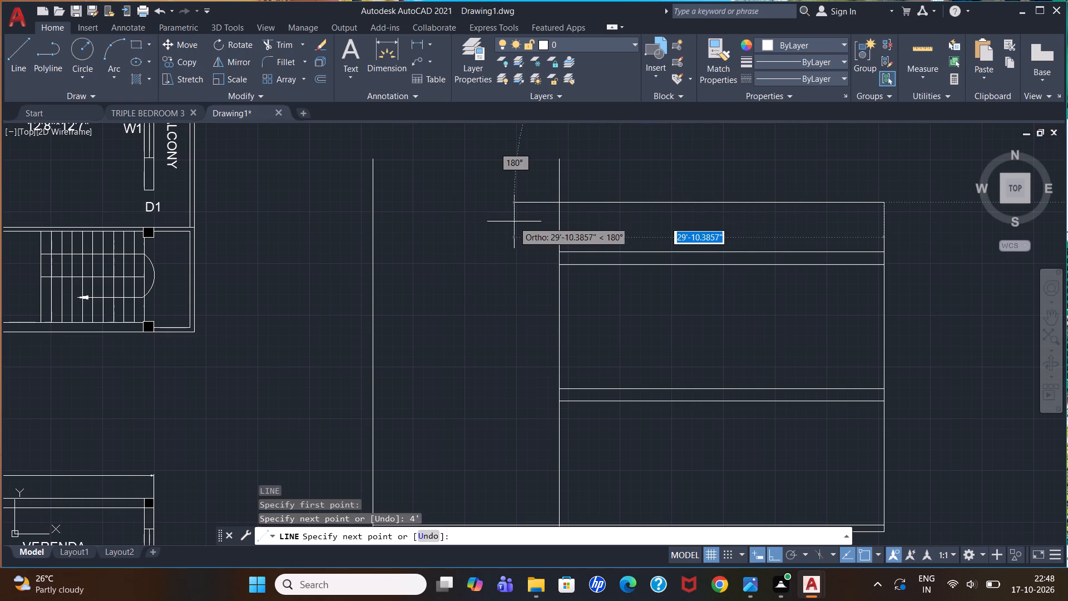
{"action": "left_click", "coordinate": [561, 201]}
{"action": "key", "text": "Escape"}
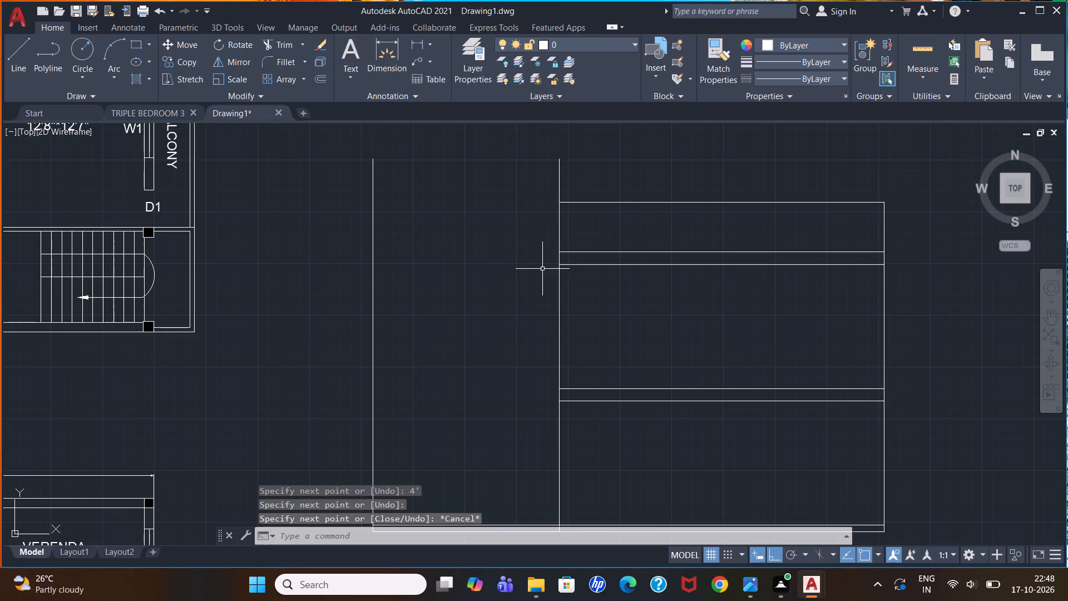
Examine the elevation's upper part and compare it with the front elevation in the Photos reference image, returning to the drawing.
{"action": "scroll", "coordinate": [650, 208], "scroll_direction": "down", "scroll_amount": 2}
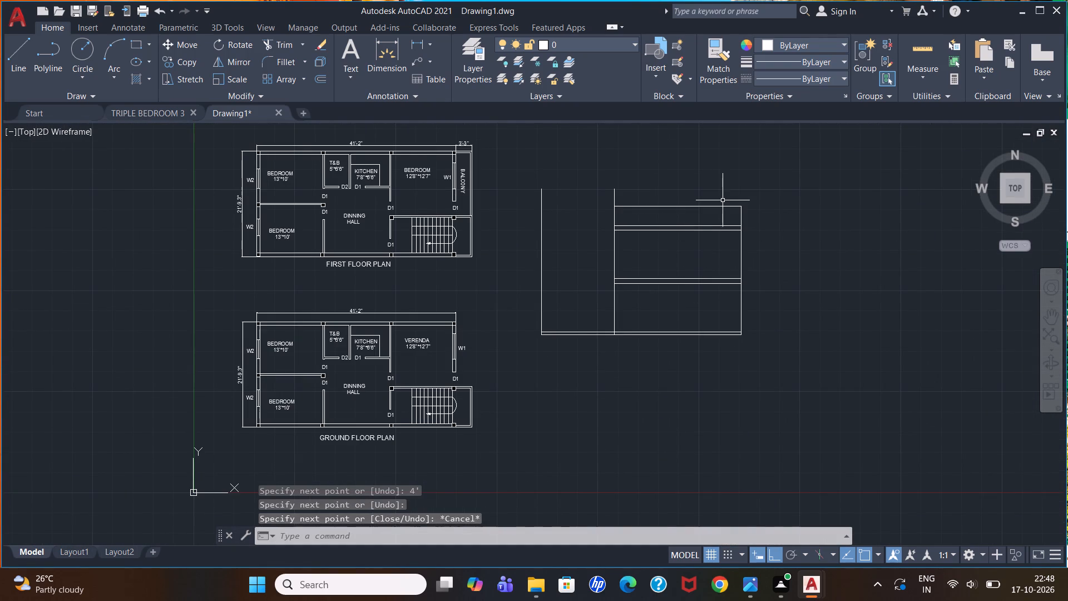
{"action": "scroll", "coordinate": [723, 200], "scroll_direction": "up", "scroll_amount": 1}
{"action": "scroll", "coordinate": [723, 200], "scroll_direction": "down", "scroll_amount": 1}
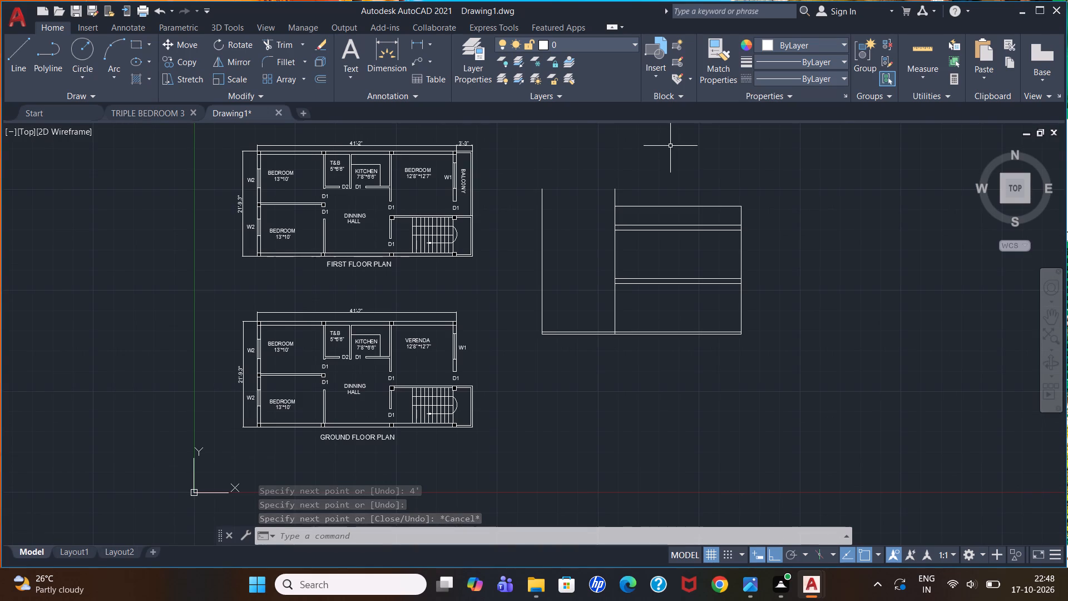
{"action": "scroll", "coordinate": [670, 146], "scroll_direction": "up", "scroll_amount": 1}
{"action": "scroll", "coordinate": [670, 146], "scroll_direction": "down", "scroll_amount": 1}
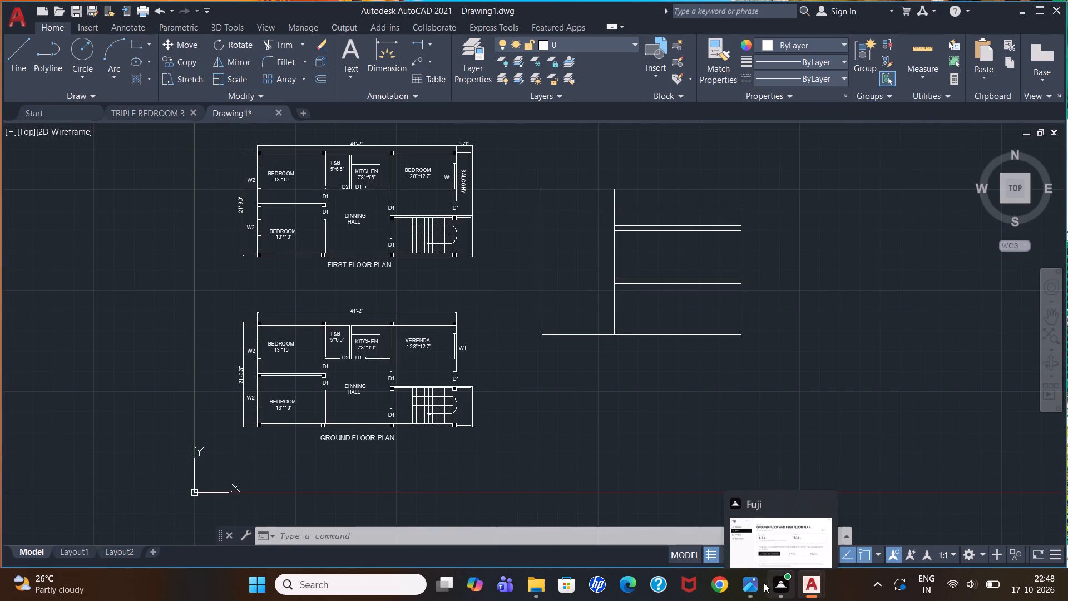
{"action": "left_click", "coordinate": [756, 552]}
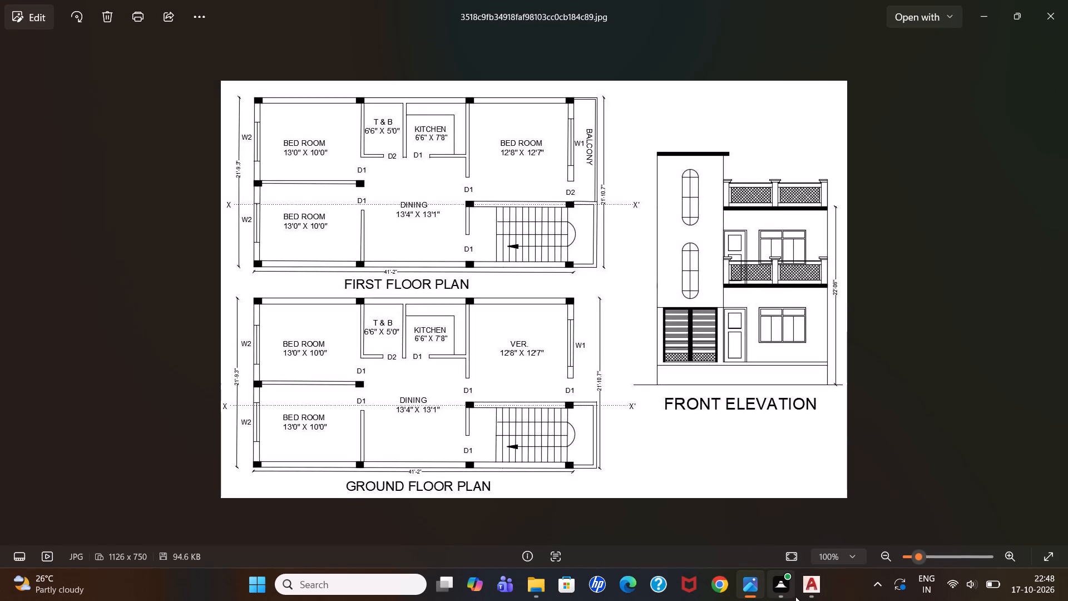
{"action": "left_click", "coordinate": [834, 519]}
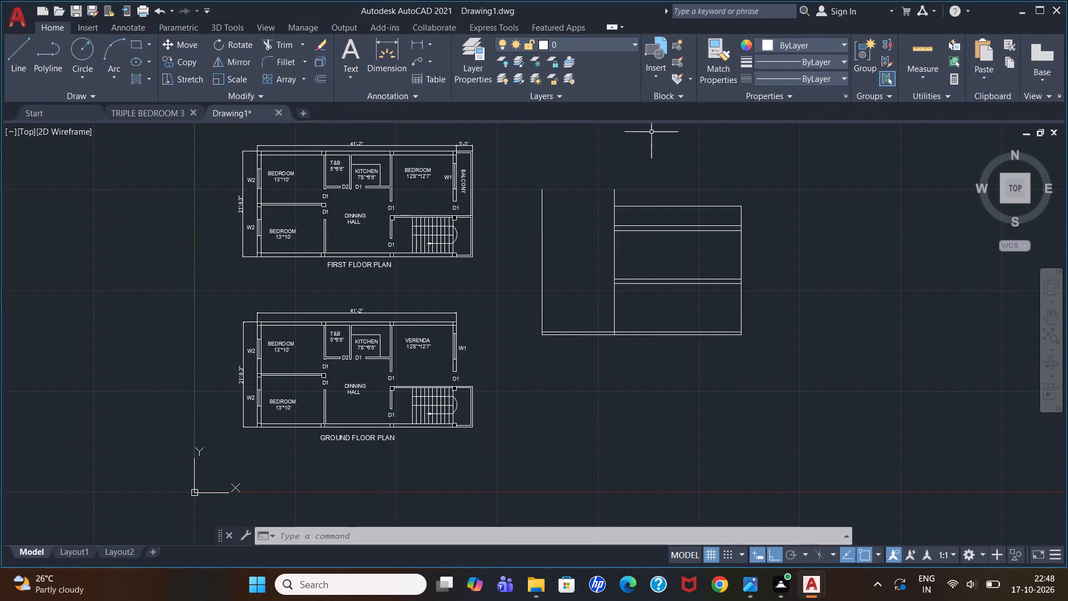
{"action": "scroll", "coordinate": [649, 176], "scroll_direction": "up", "scroll_amount": 1}
{"action": "scroll", "coordinate": [649, 176], "scroll_direction": "down", "scroll_amount": 1}
{"action": "scroll", "coordinate": [625, 159], "scroll_direction": "up", "scroll_amount": 2}
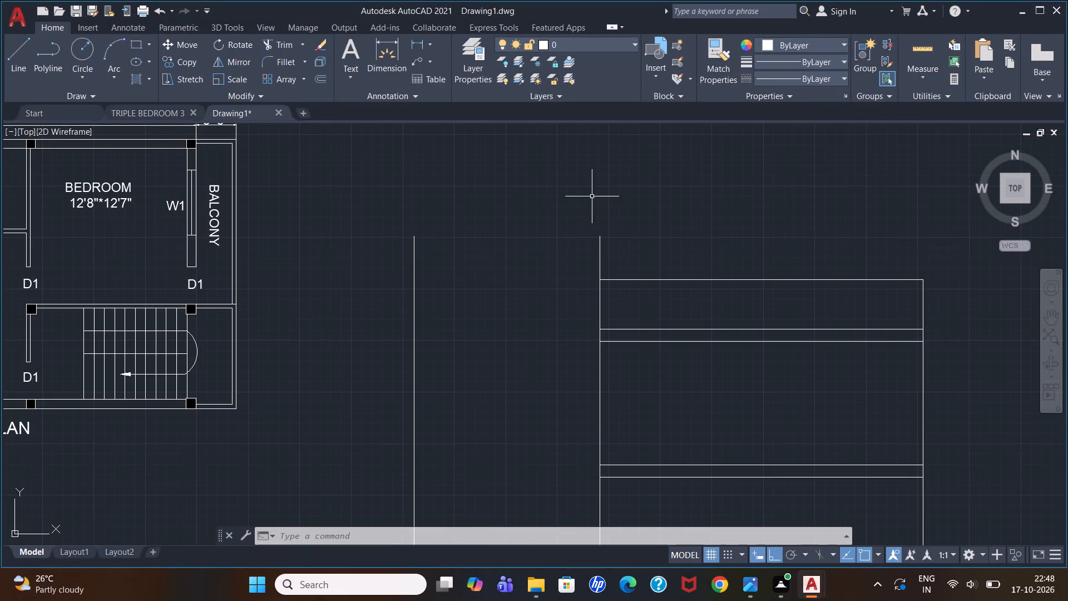
{"action": "scroll", "coordinate": [594, 344], "scroll_direction": "down", "scroll_amount": 1}
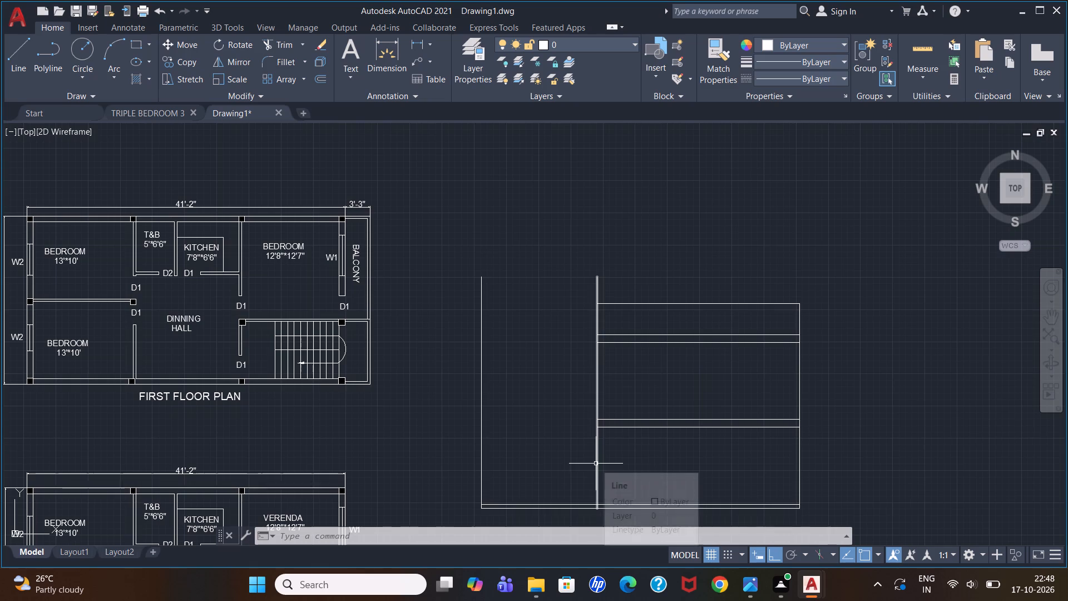
Draw a ground-floor door outline 7' high and 3' wide against the inner vertical line, ending on the upper base line.
{"action": "scroll", "coordinate": [654, 470], "scroll_direction": "up", "scroll_amount": 1}
{"action": "scroll", "coordinate": [567, 417], "scroll_direction": "up", "scroll_amount": 2}
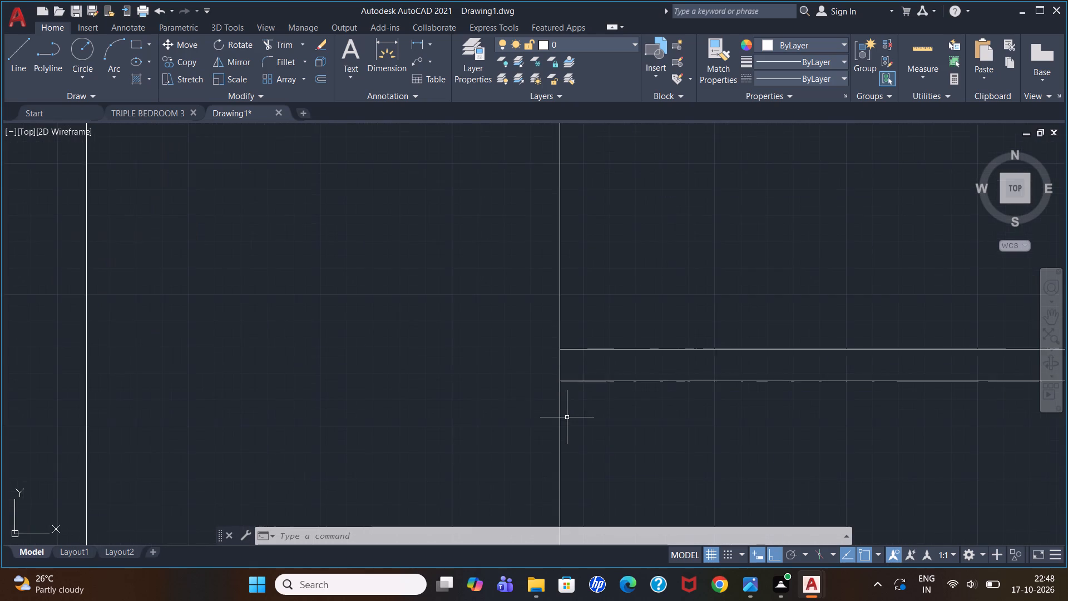
{"action": "scroll", "coordinate": [613, 377], "scroll_direction": "down", "scroll_amount": 2}
{"action": "key", "text": "l"}
{"action": "key", "text": "Return"}
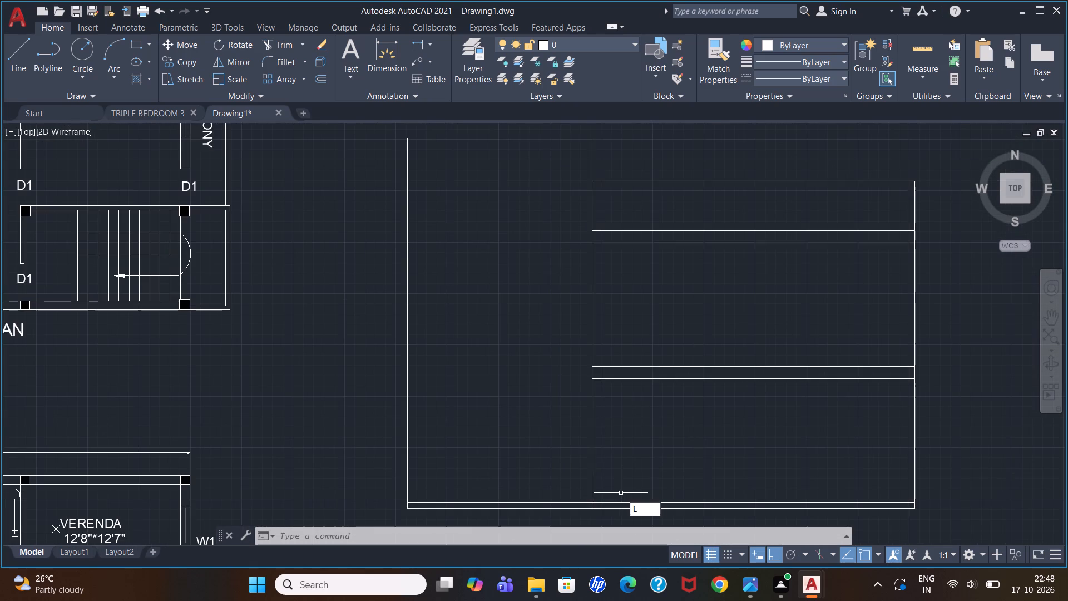
{"action": "left_click", "coordinate": [590, 504]}
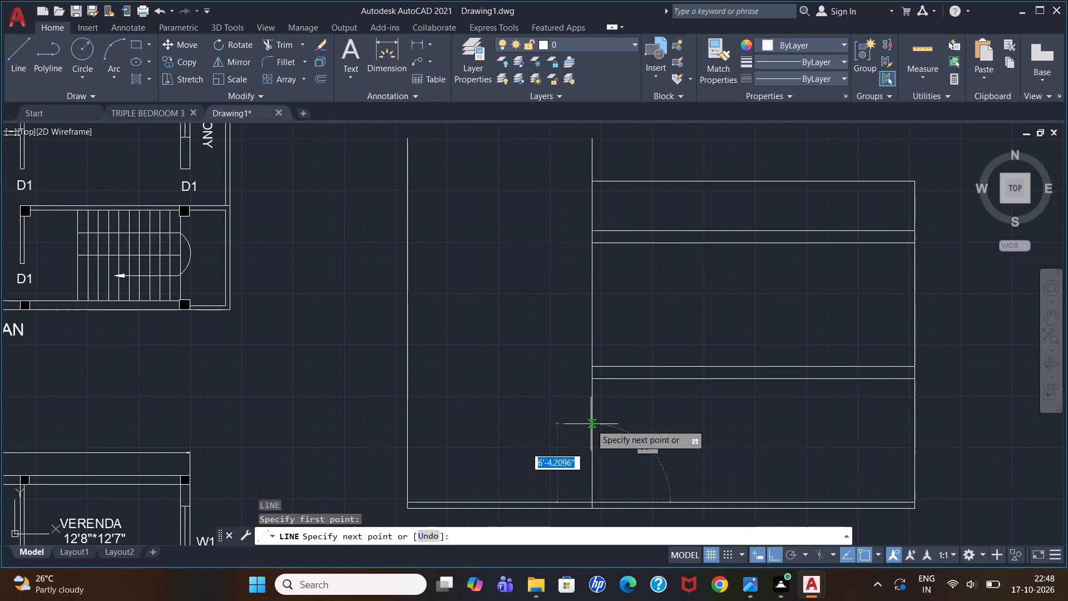
{"action": "key", "text": "7"}
{"action": "key", "text": "apostrophe"}
{"action": "key", "text": "Return"}
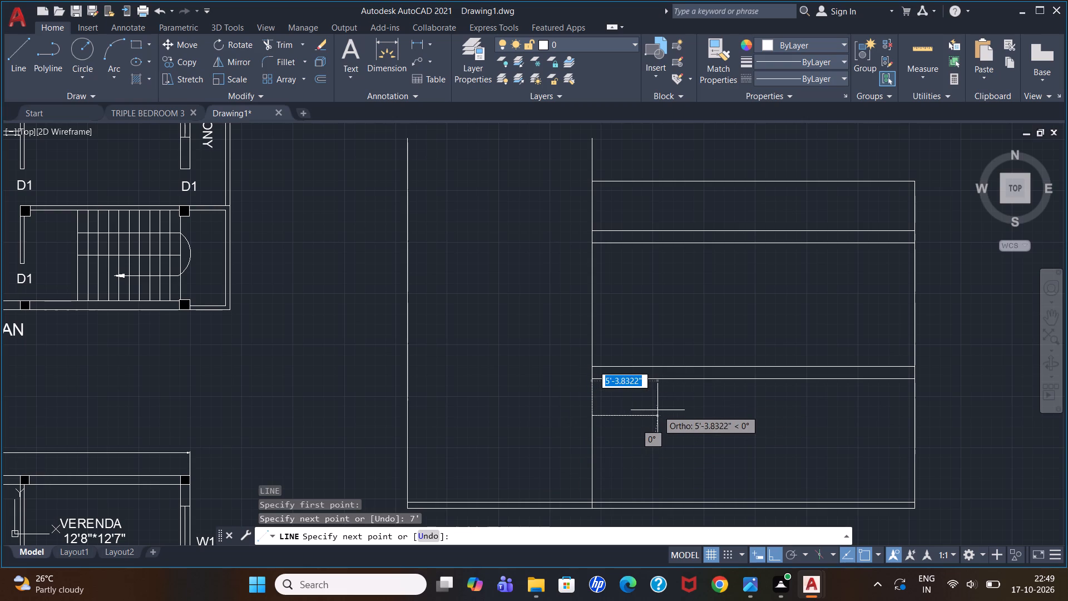
{"action": "type", "text": "3'"}
{"action": "key", "text": "Return"}
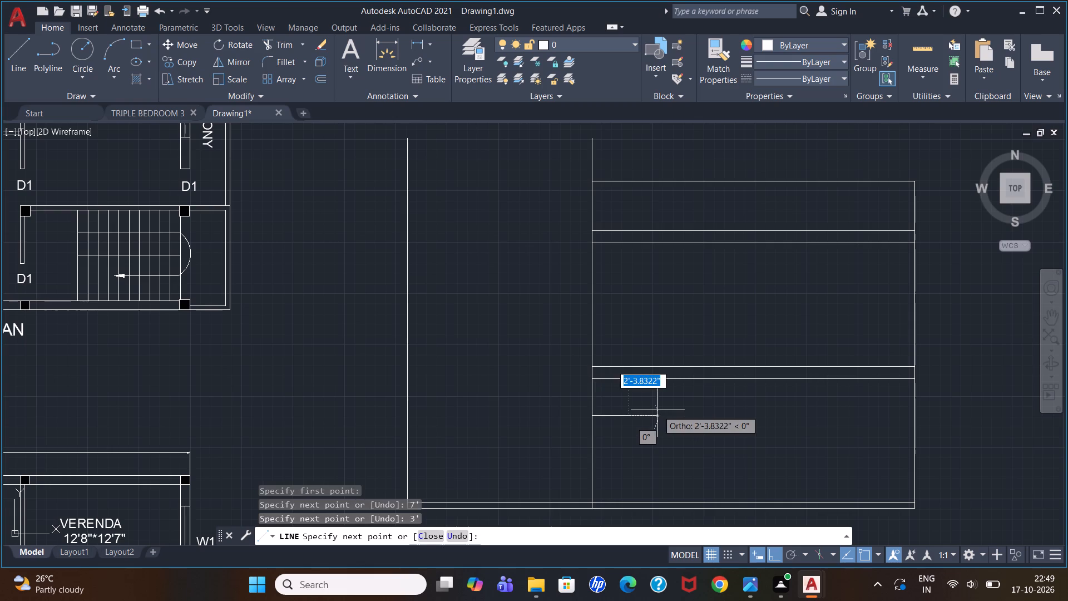
{"action": "left_click", "coordinate": [631, 500]}
{"action": "key", "text": "Escape"}
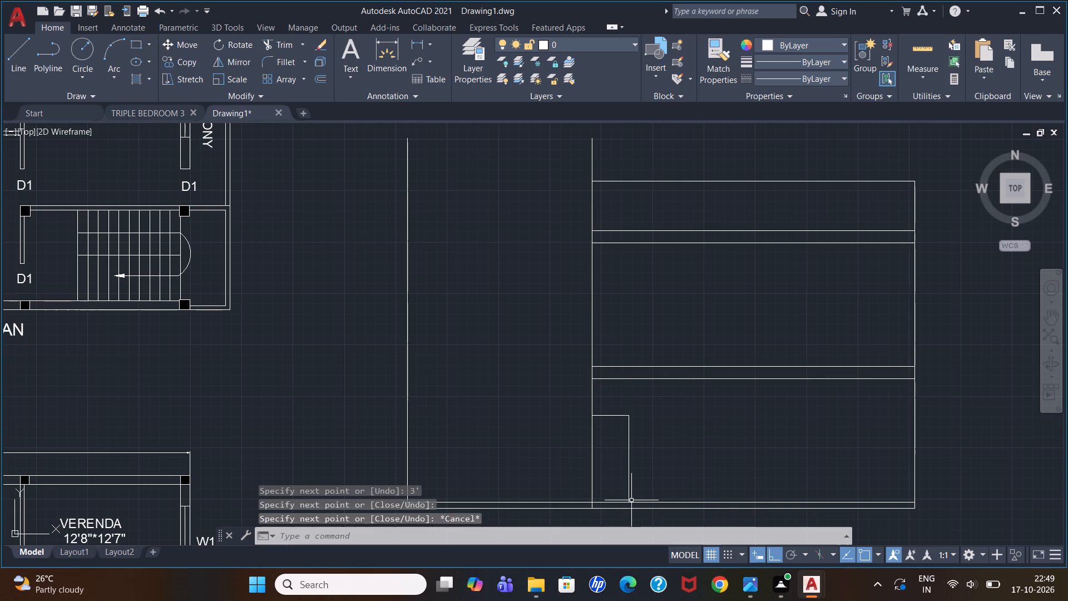
Offset the door outline's two sides and top 2" inward to form the frame.
{"action": "key", "text": "o"}
{"action": "key", "text": "Return"}
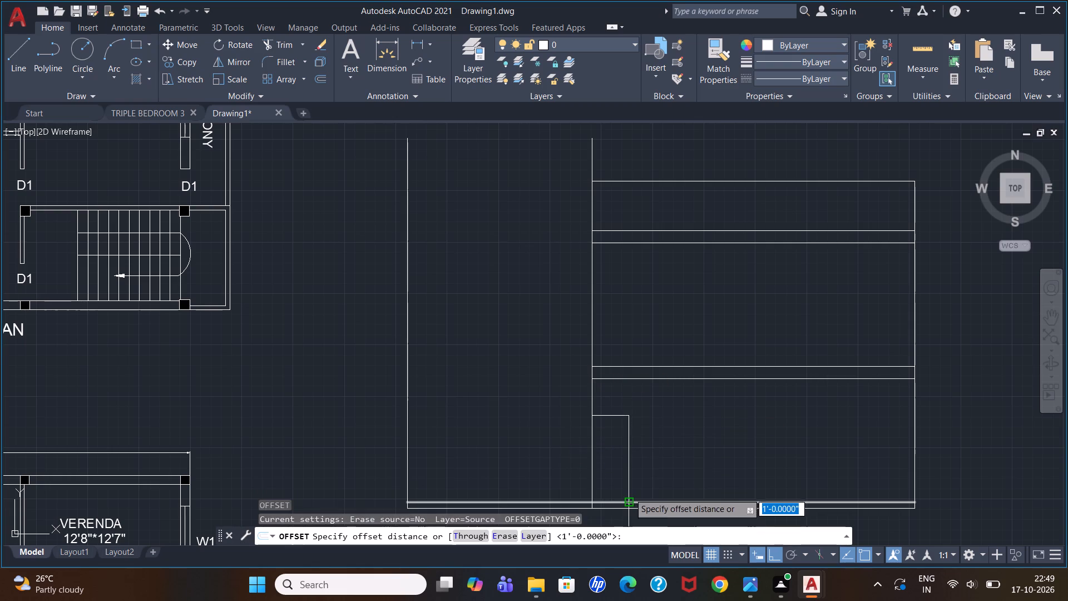
{"action": "key", "text": "2"}
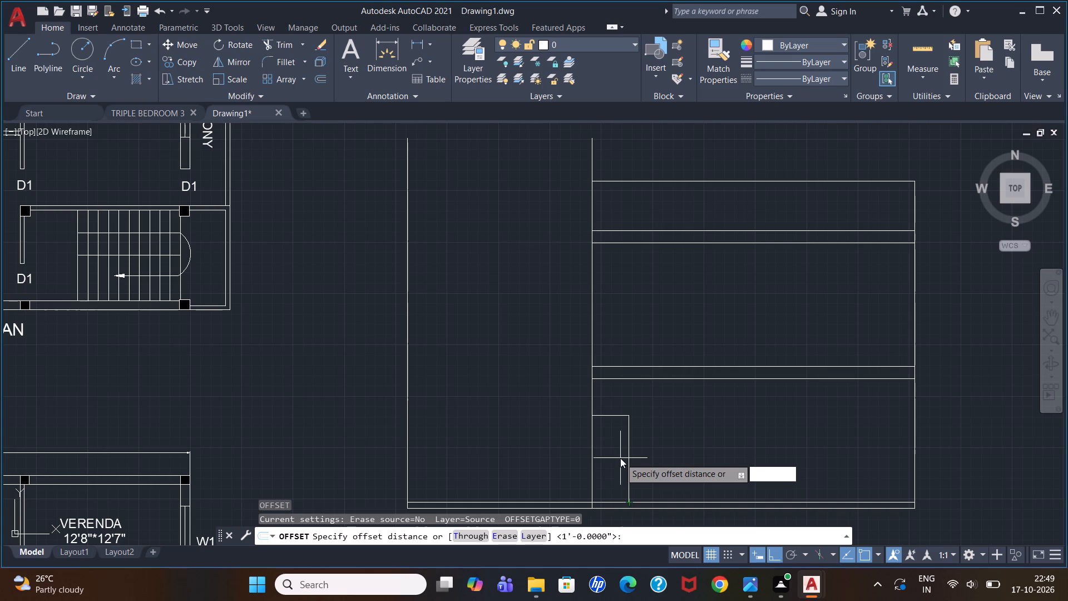
{"action": "key", "text": "shift+quotedbl"}
{"action": "key", "text": "Return"}
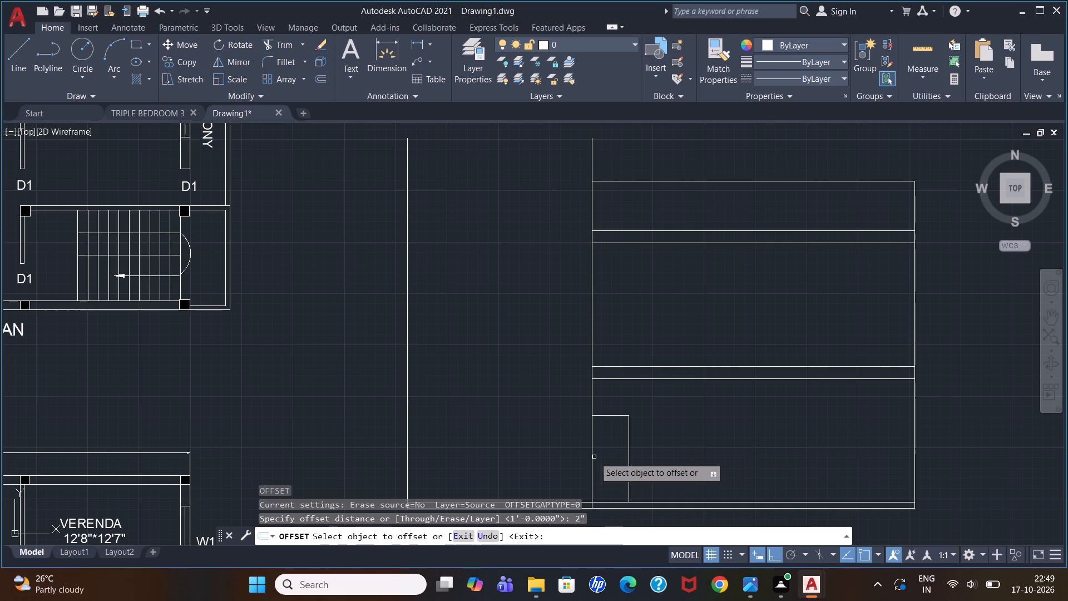
{"action": "left_click", "coordinate": [591, 456]}
{"action": "left_click", "coordinate": [605, 457]}
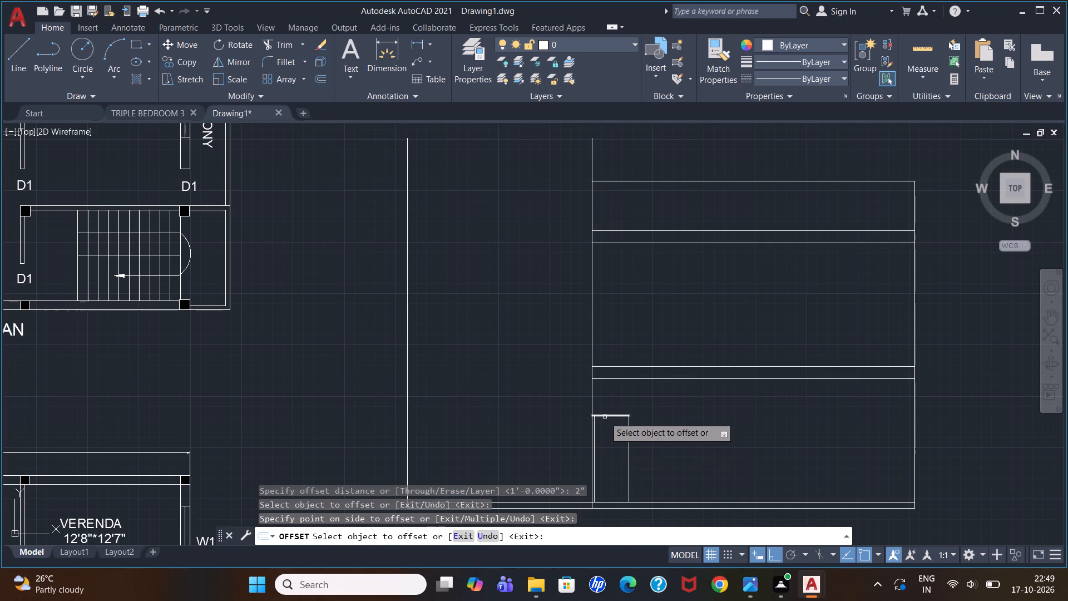
{"action": "left_click", "coordinate": [605, 416]}
{"action": "left_click", "coordinate": [598, 441]}
{"action": "left_click", "coordinate": [630, 445]}
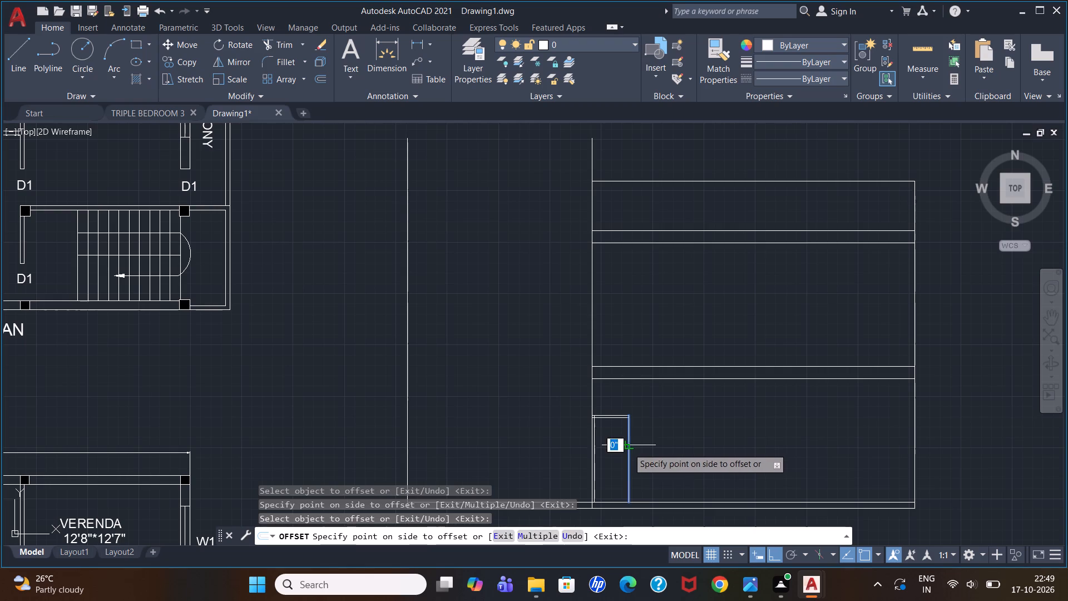
{"action": "left_click", "coordinate": [619, 449]}
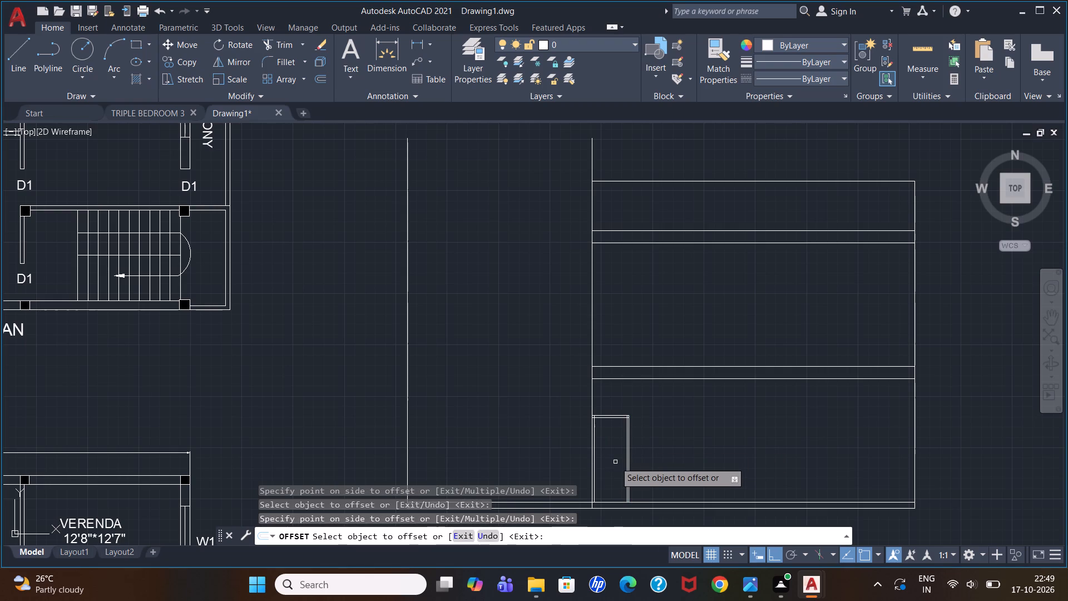
{"action": "key", "text": "Escape"}
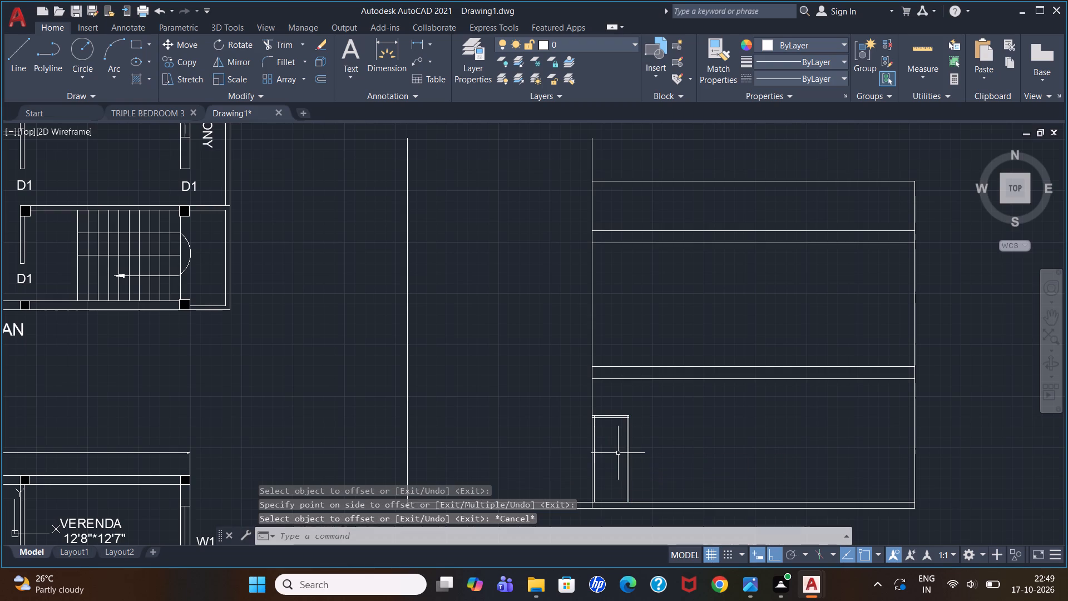
Trim the overlapping frame line ends at both top corners of the door.
{"action": "scroll", "coordinate": [618, 452], "scroll_direction": "up", "scroll_amount": 3}
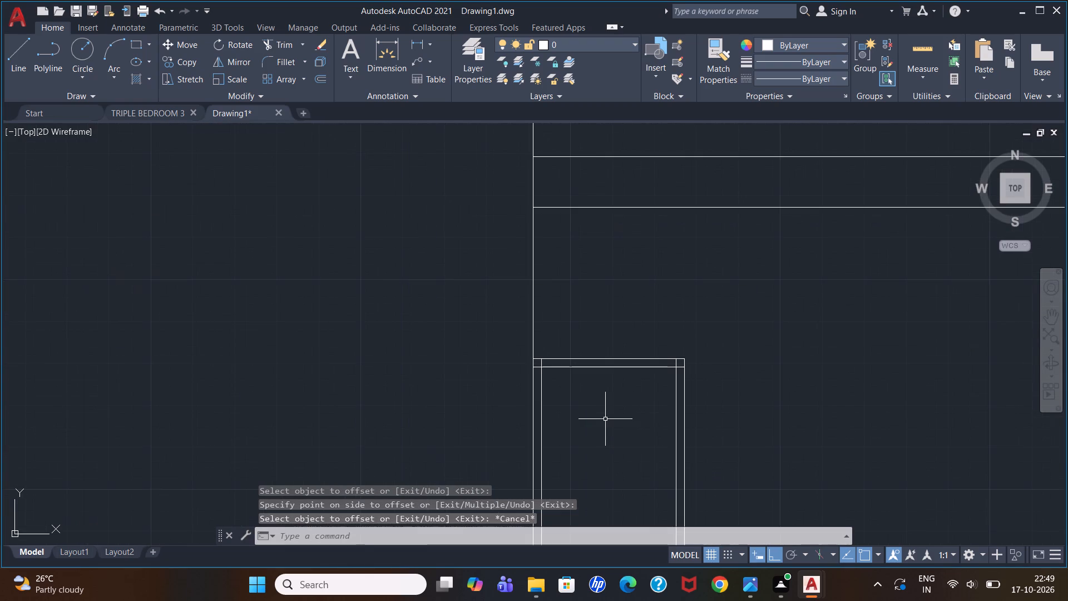
{"action": "type", "text": "TR"}
{"action": "key", "text": "Return"}
{"action": "scroll", "coordinate": [543, 357], "scroll_direction": "up", "scroll_amount": 1}
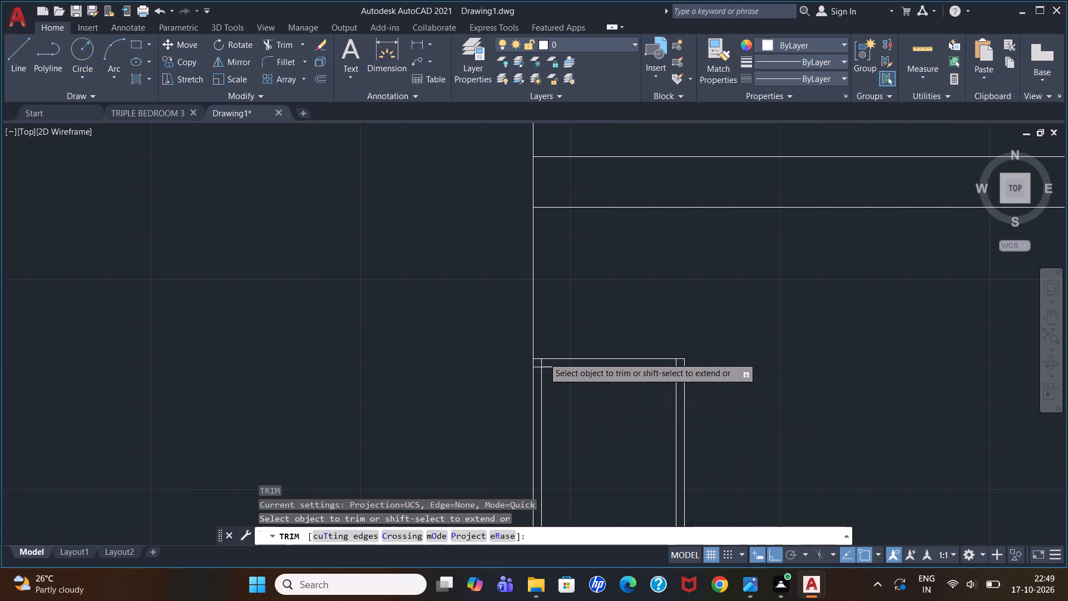
{"action": "scroll", "coordinate": [543, 357], "scroll_direction": "up", "scroll_amount": 1}
{"action": "left_click", "coordinate": [540, 372]}
{"action": "left_click", "coordinate": [526, 383]}
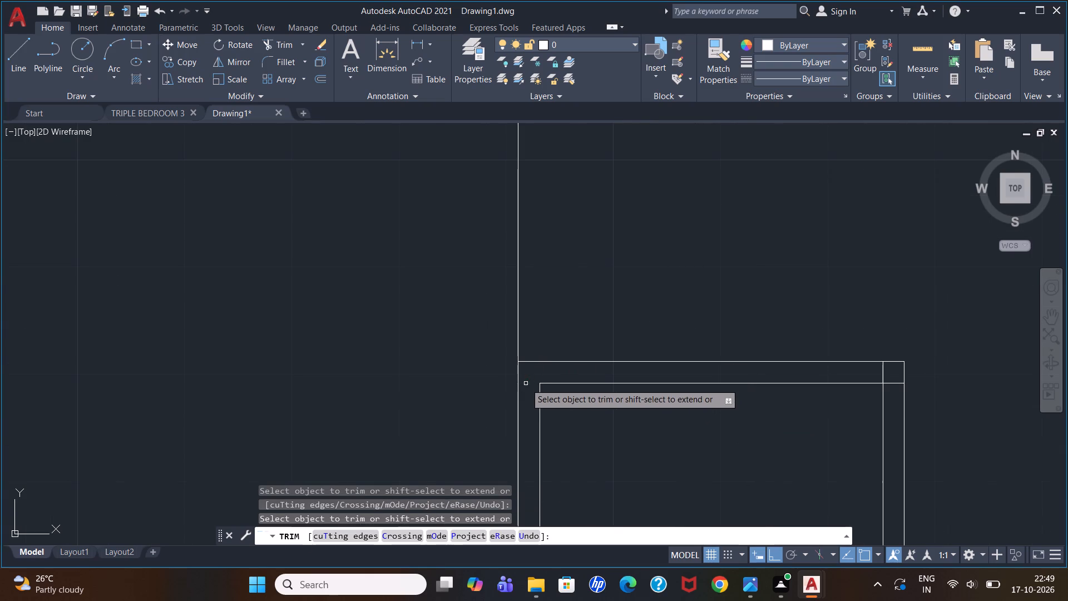
{"action": "left_click", "coordinate": [883, 372]}
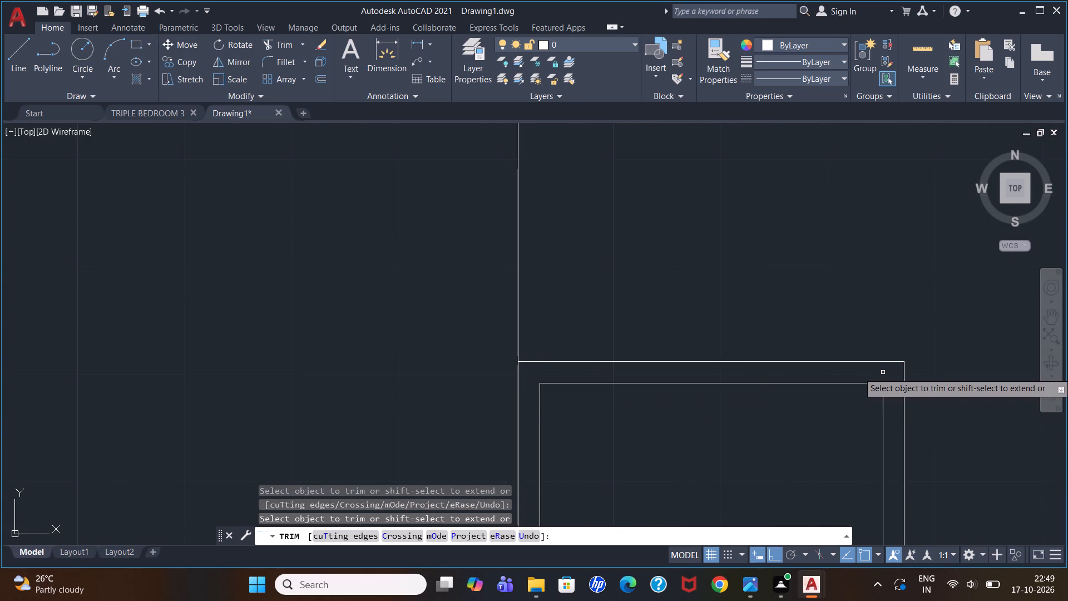
{"action": "left_click", "coordinate": [890, 385]}
{"action": "scroll", "coordinate": [790, 308], "scroll_direction": "down", "scroll_amount": 2}
{"action": "scroll", "coordinate": [855, 432], "scroll_direction": "down", "scroll_amount": 3}
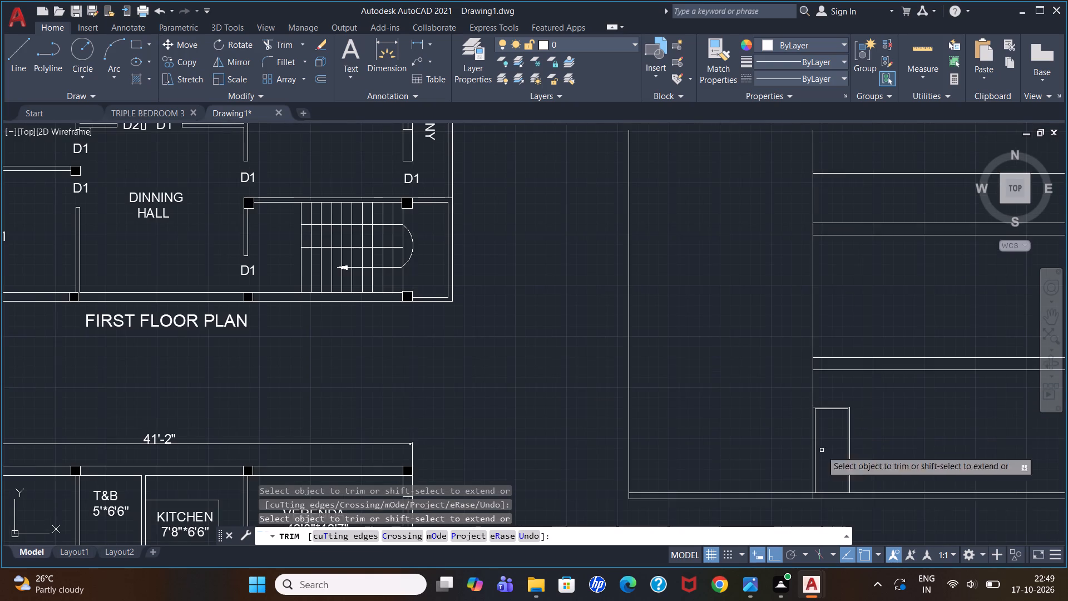
{"action": "scroll", "coordinate": [811, 489], "scroll_direction": "up", "scroll_amount": 2}
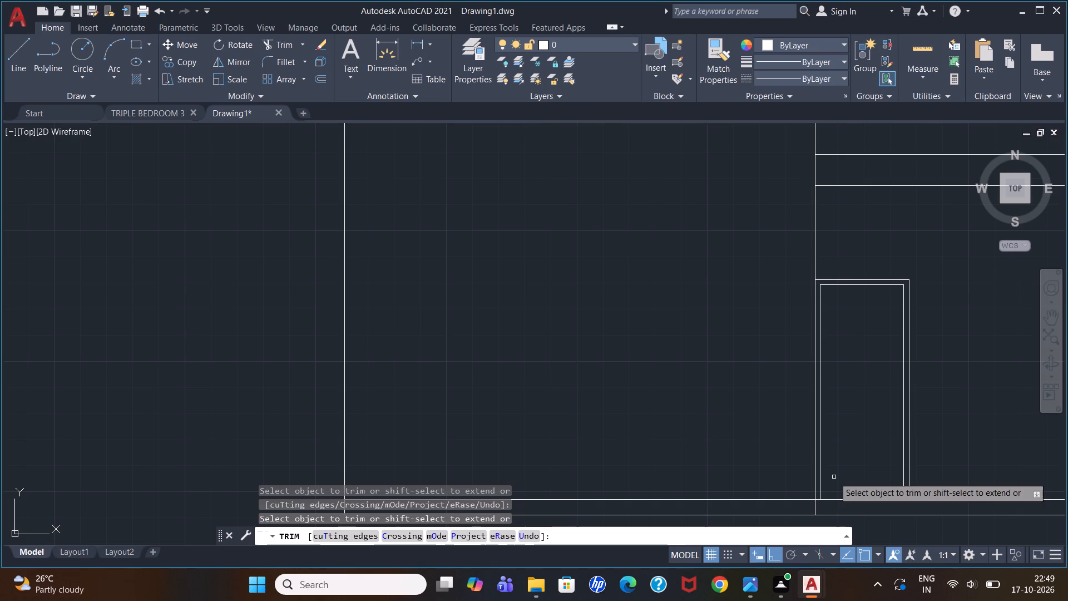
{"action": "key", "text": "Escape"}
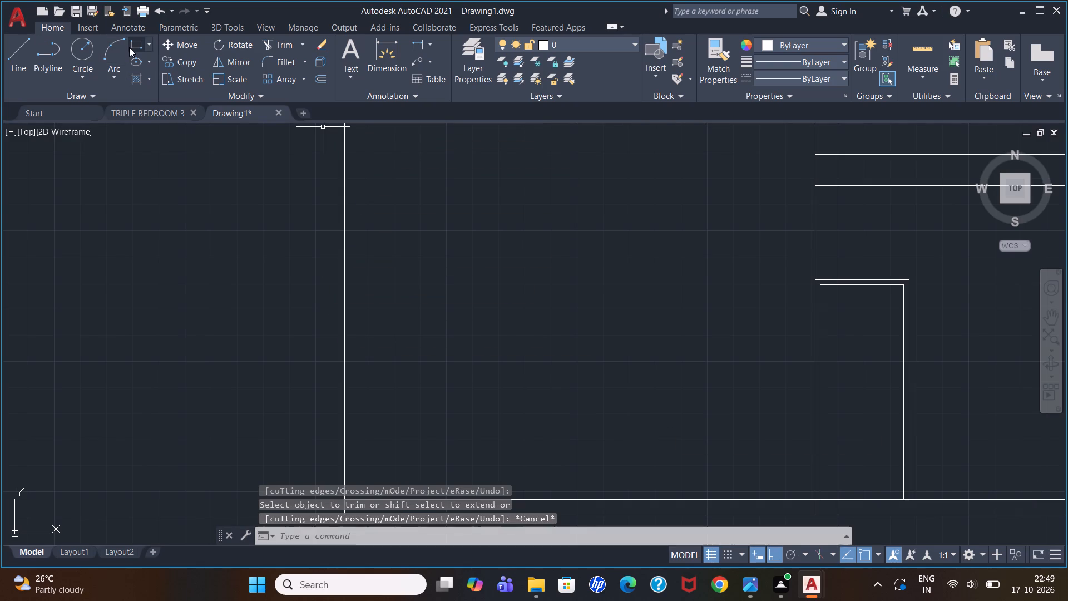
Draw a rectangular panel about 2' wide in the upper part of the door, inside the frame.
{"action": "left_click", "coordinate": [129, 48]}
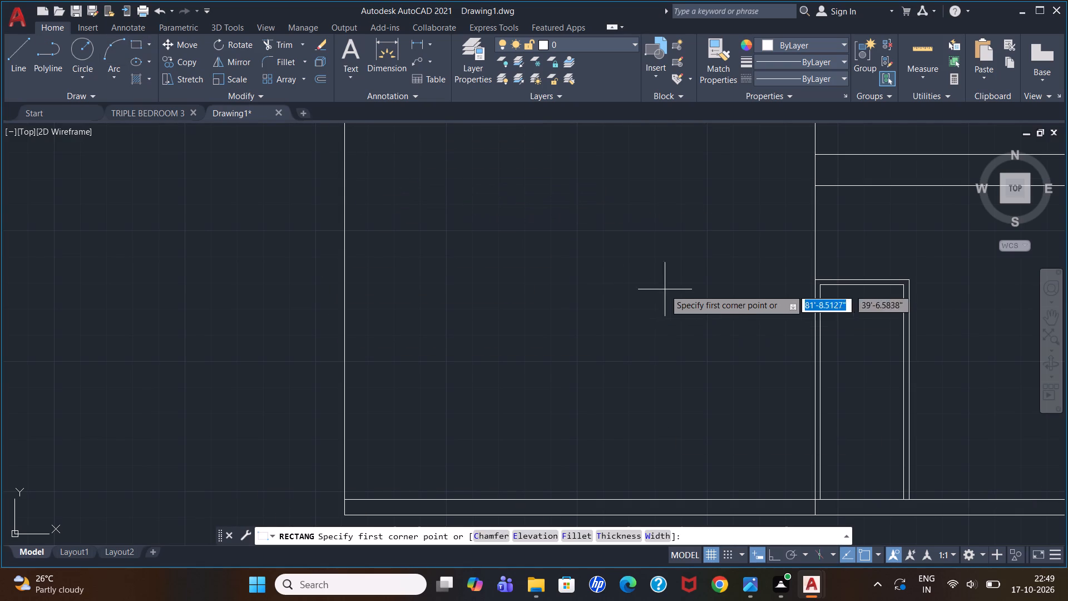
{"action": "scroll", "coordinate": [677, 262], "scroll_direction": "down", "scroll_amount": 2}
{"action": "scroll", "coordinate": [779, 260], "scroll_direction": "up", "scroll_amount": 3}
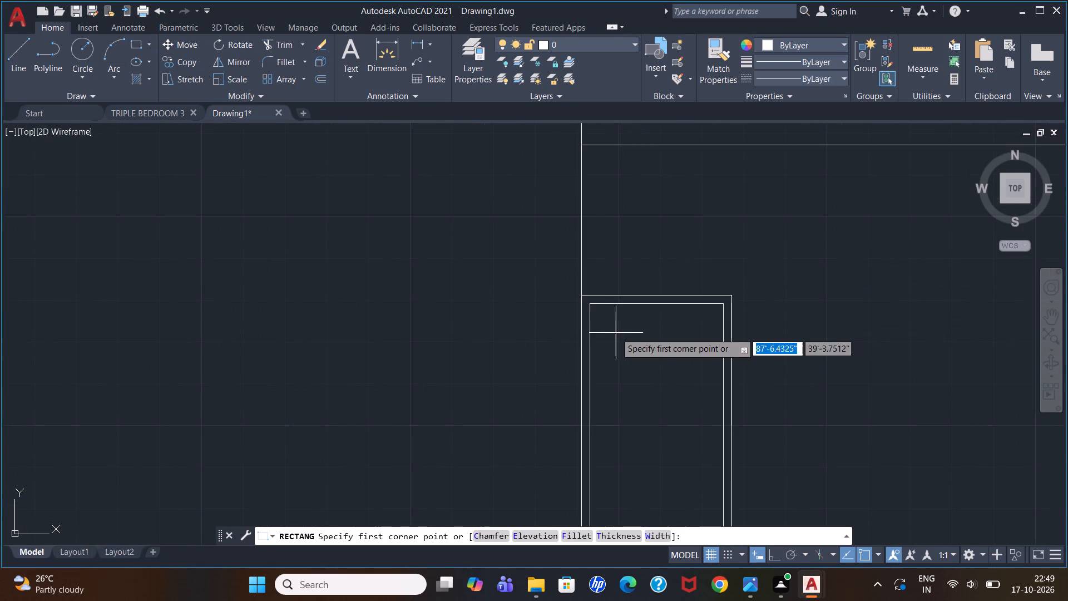
{"action": "left_click", "coordinate": [609, 324]}
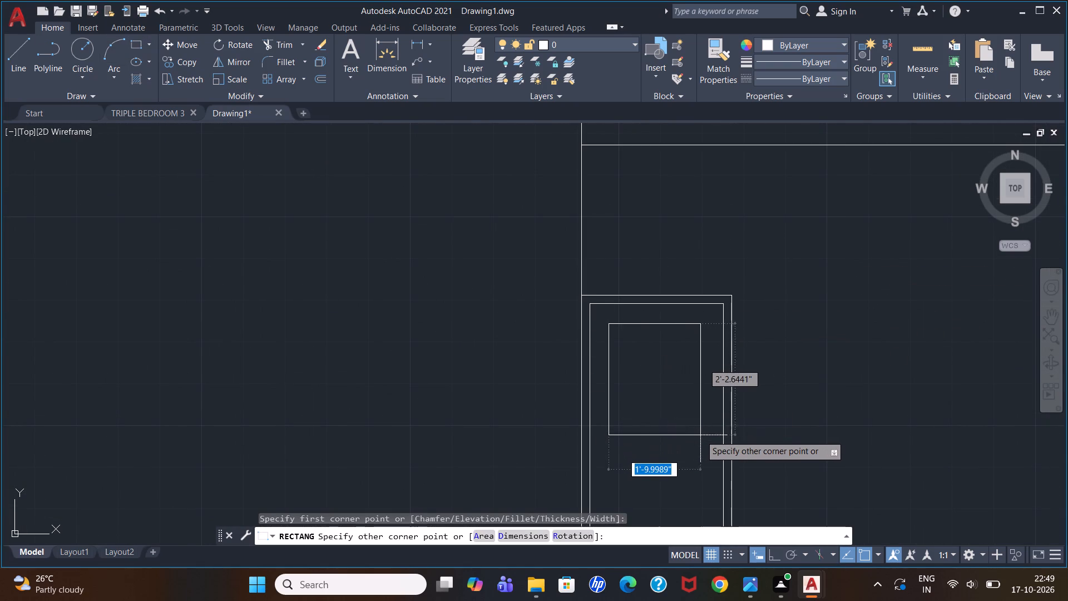
{"action": "left_click", "coordinate": [709, 431]}
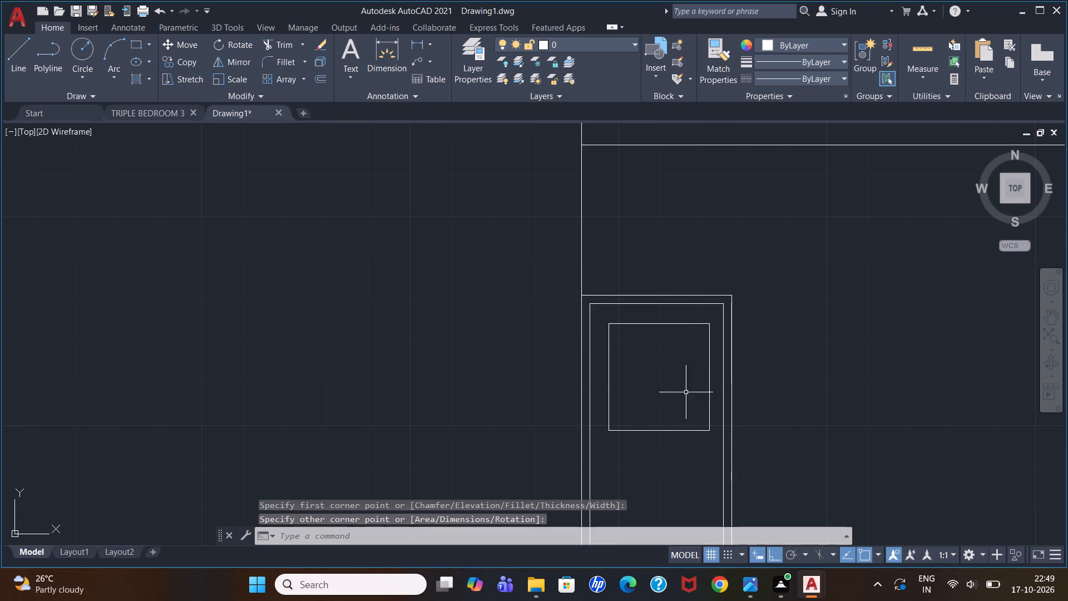
Stretch the upper door panel's right edge inward slightly, narrowing the panel to about 1'-11".
{"action": "scroll", "coordinate": [674, 323], "scroll_direction": "down", "scroll_amount": 2}
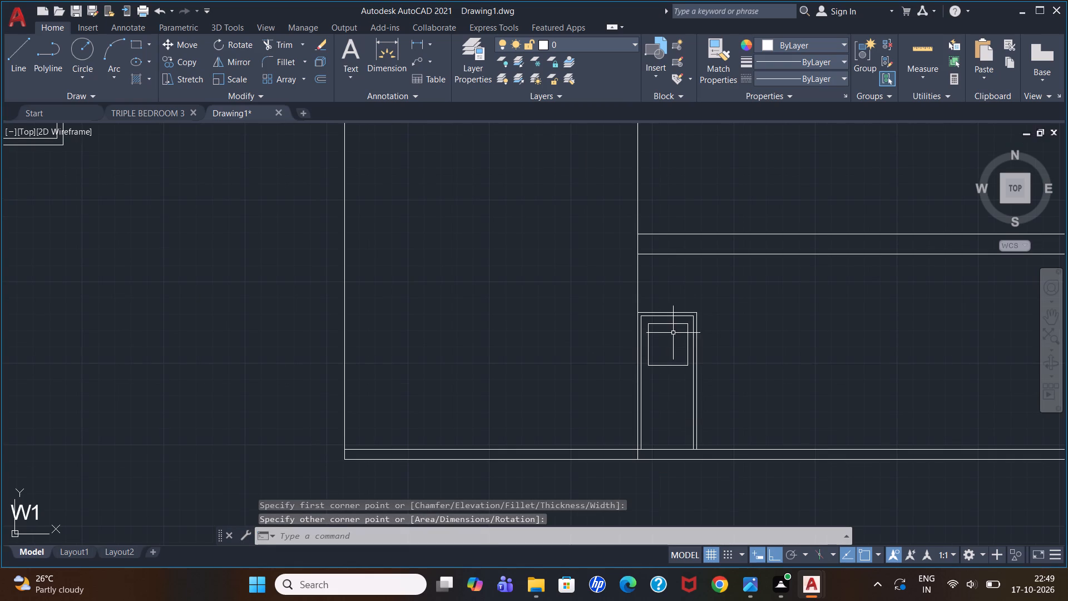
{"action": "scroll", "coordinate": [673, 333], "scroll_direction": "up", "scroll_amount": 3}
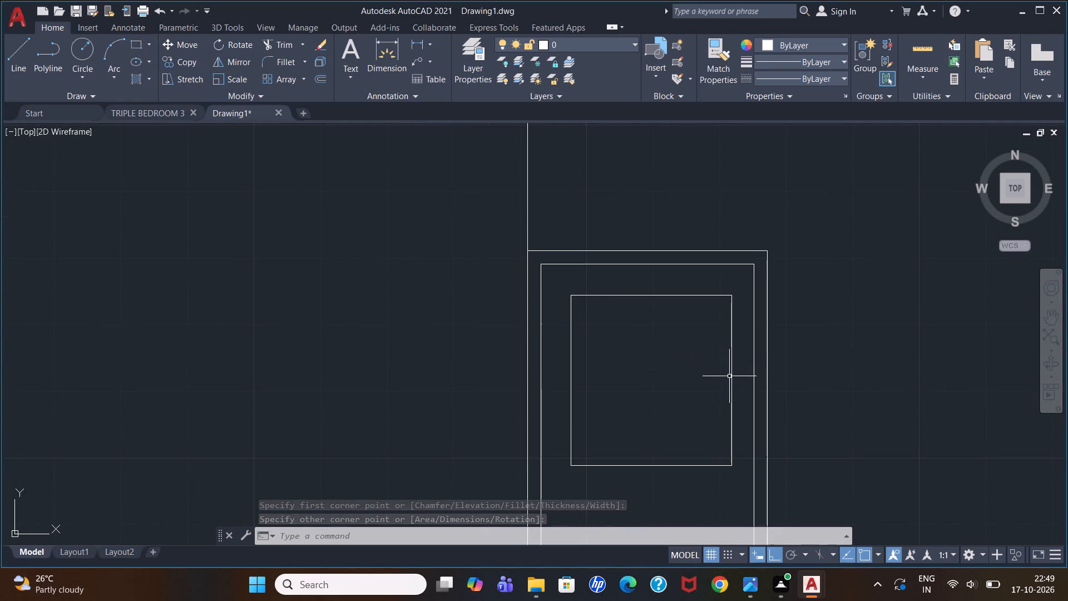
{"action": "left_click", "coordinate": [731, 378]}
{"action": "key", "text": "m"}
{"action": "key", "text": "Return"}
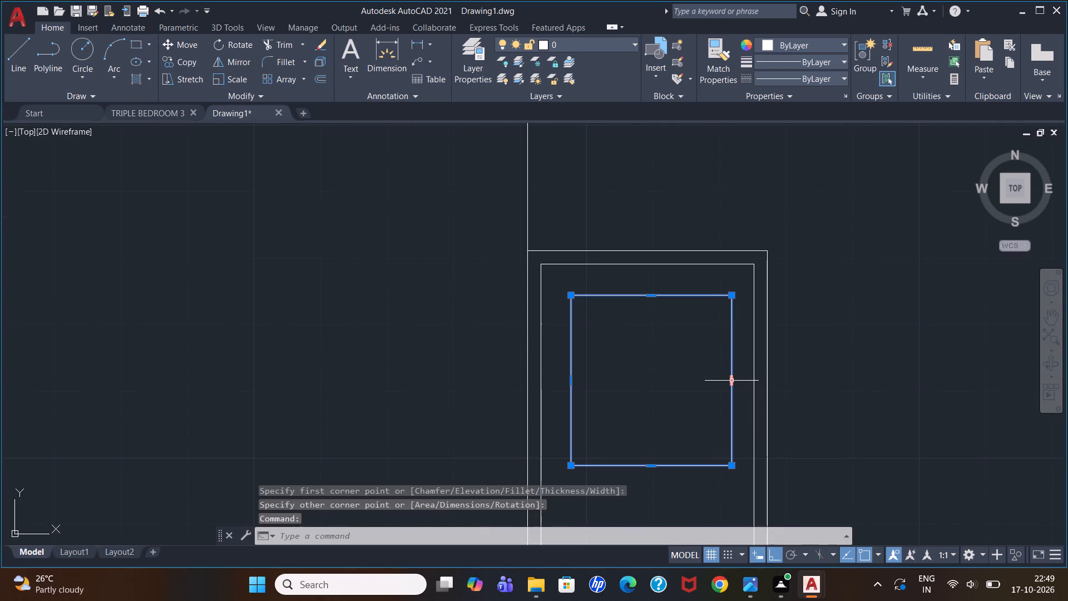
{"action": "left_click", "coordinate": [731, 379]}
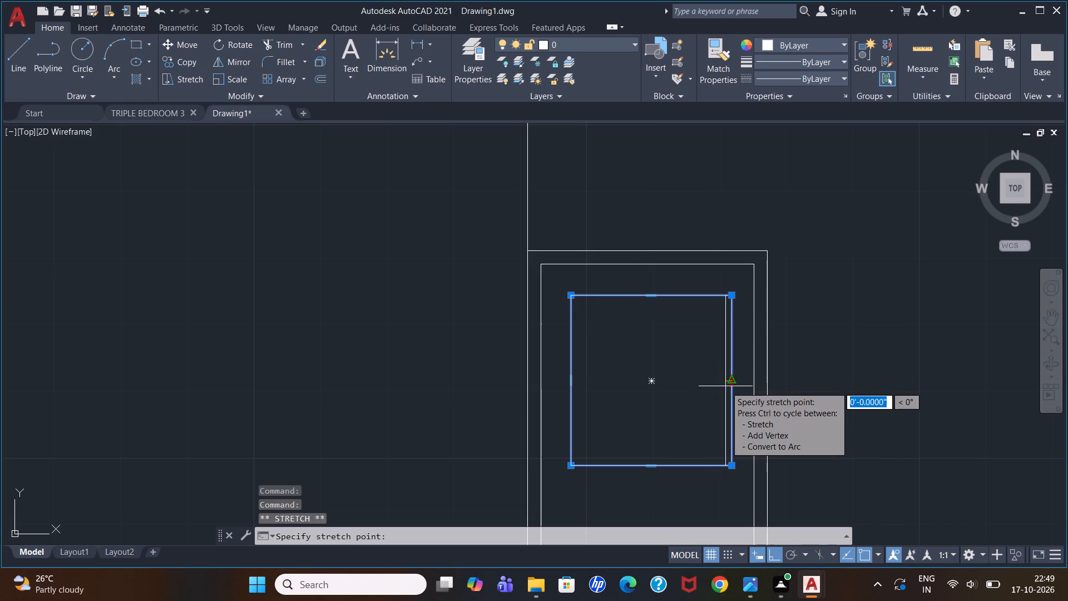
{"action": "left_click", "coordinate": [723, 384]}
{"action": "key", "text": "Escape"}
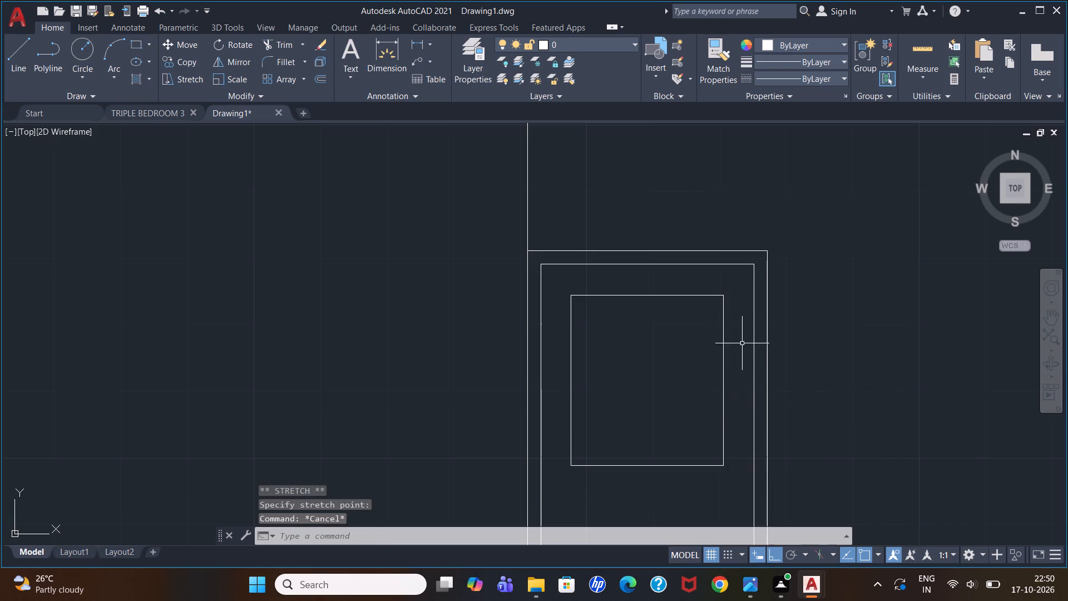
Draw a taller rectangular panel below the upper one, aligned to its sides, about 1'-11" wide and ending just above the base line.
{"action": "scroll", "coordinate": [742, 342], "scroll_direction": "down", "scroll_amount": 1}
{"action": "scroll", "coordinate": [759, 395], "scroll_direction": "down", "scroll_amount": 2}
{"action": "scroll", "coordinate": [734, 464], "scroll_direction": "up", "scroll_amount": 1}
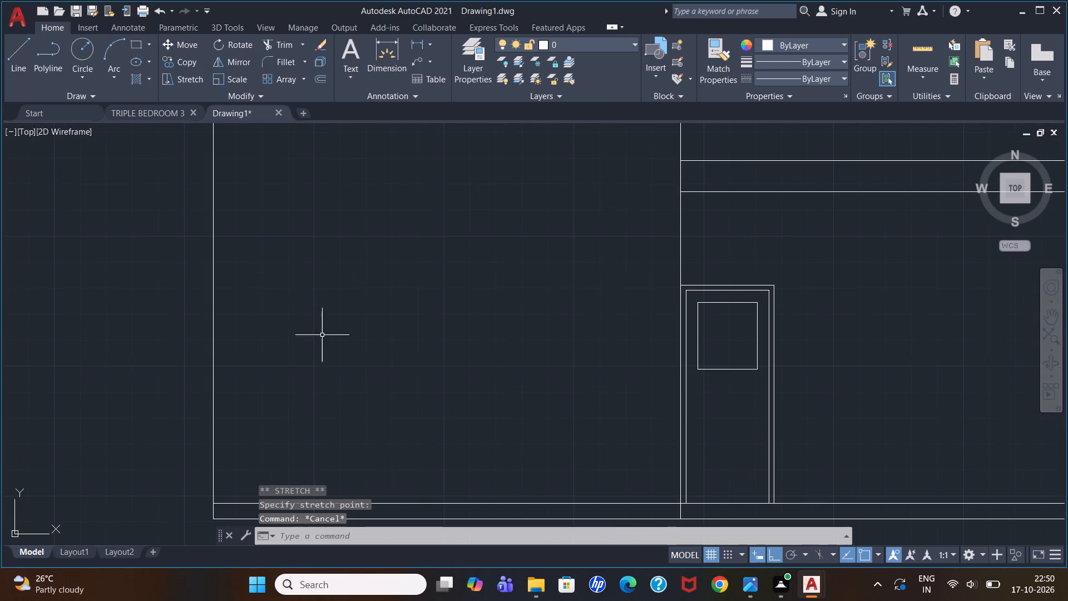
{"action": "left_click", "coordinate": [139, 48]}
{"action": "scroll", "coordinate": [625, 343], "scroll_direction": "down", "scroll_amount": 1}
{"action": "scroll", "coordinate": [800, 417], "scroll_direction": "up", "scroll_amount": 1}
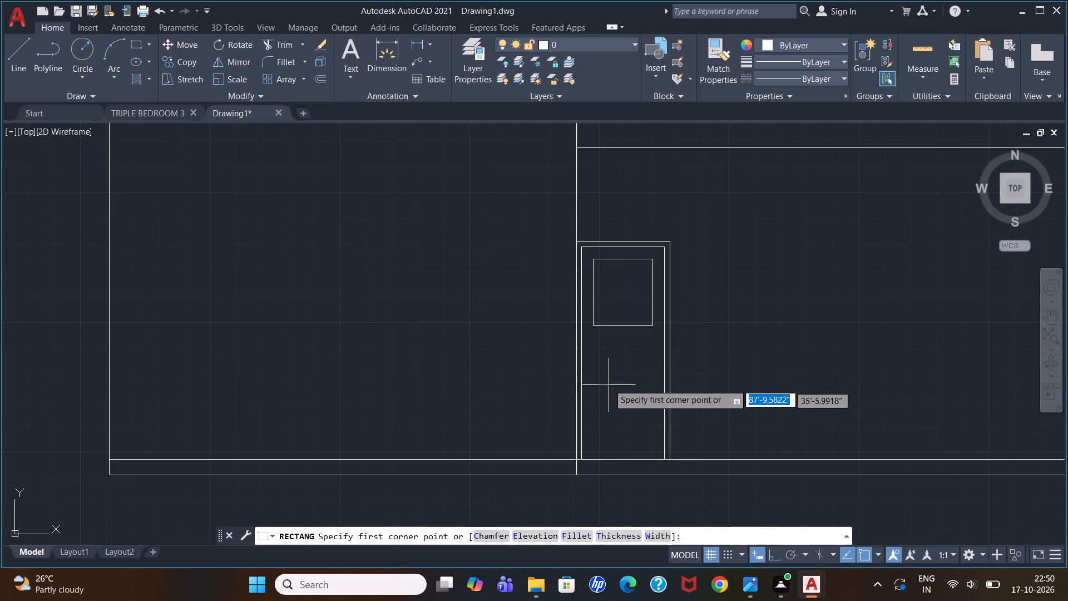
{"action": "scroll", "coordinate": [609, 381], "scroll_direction": "up", "scroll_amount": 1}
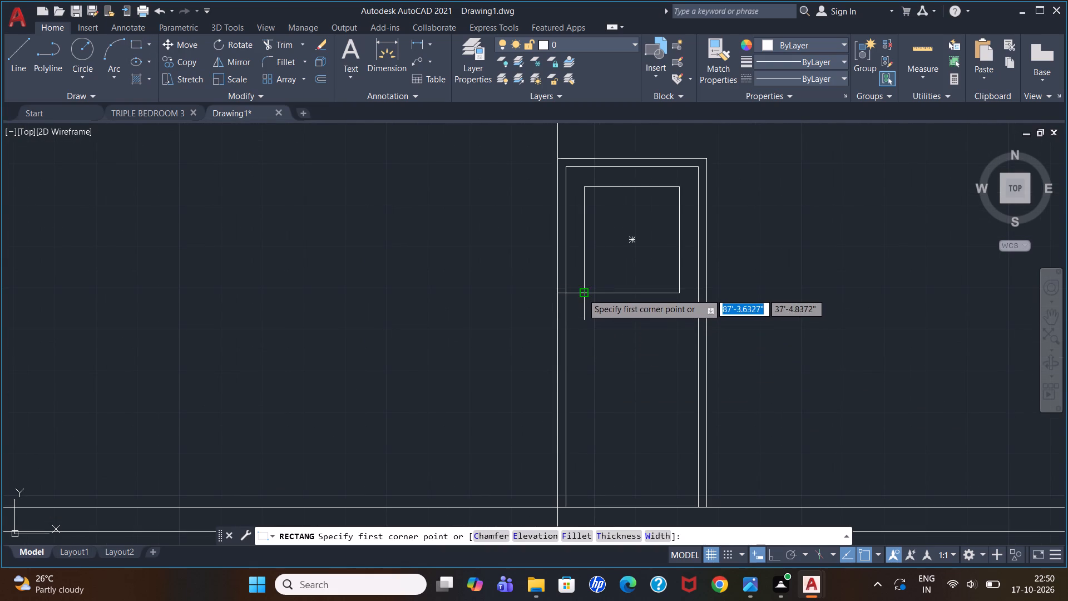
{"action": "left_click", "coordinate": [582, 320]}
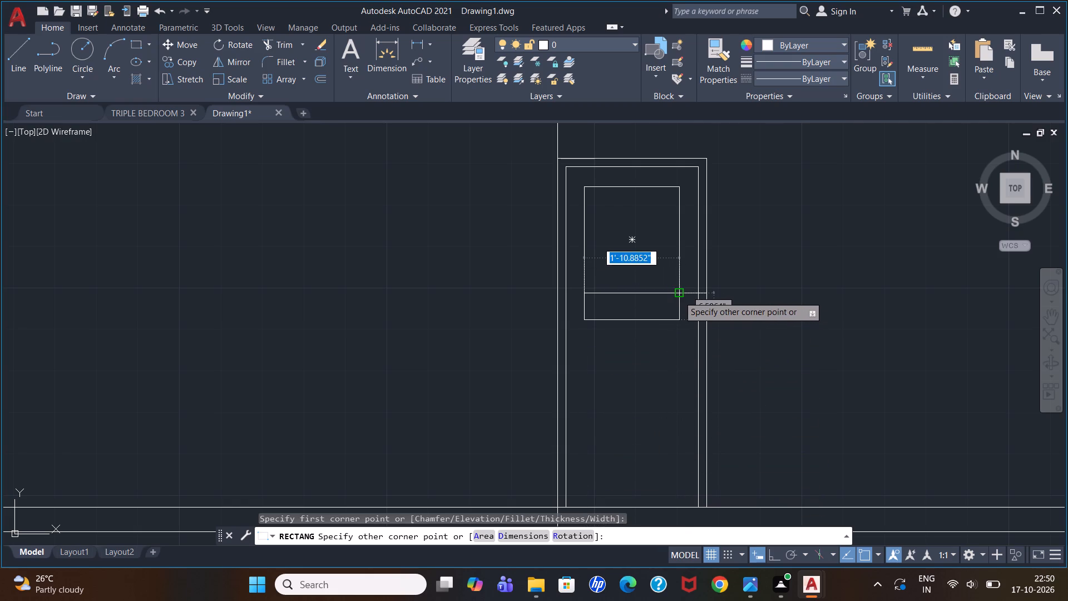
{"action": "left_click", "coordinate": [681, 491]}
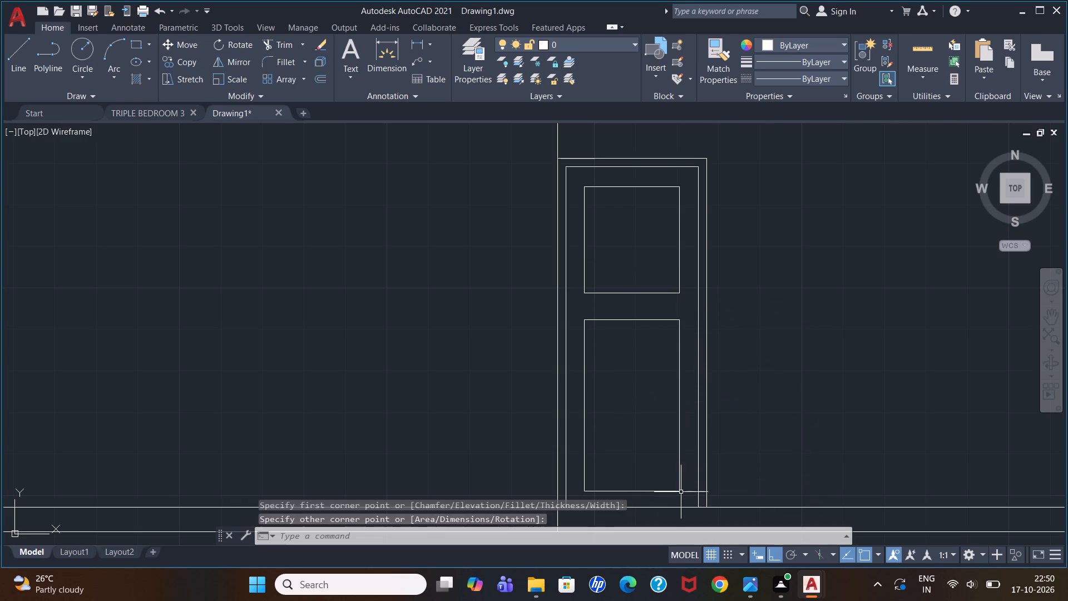
{"action": "key", "text": "Escape"}
{"action": "key", "text": "Escape"}
{"action": "key", "text": "Escape"}
{"action": "key", "text": "Escape"}
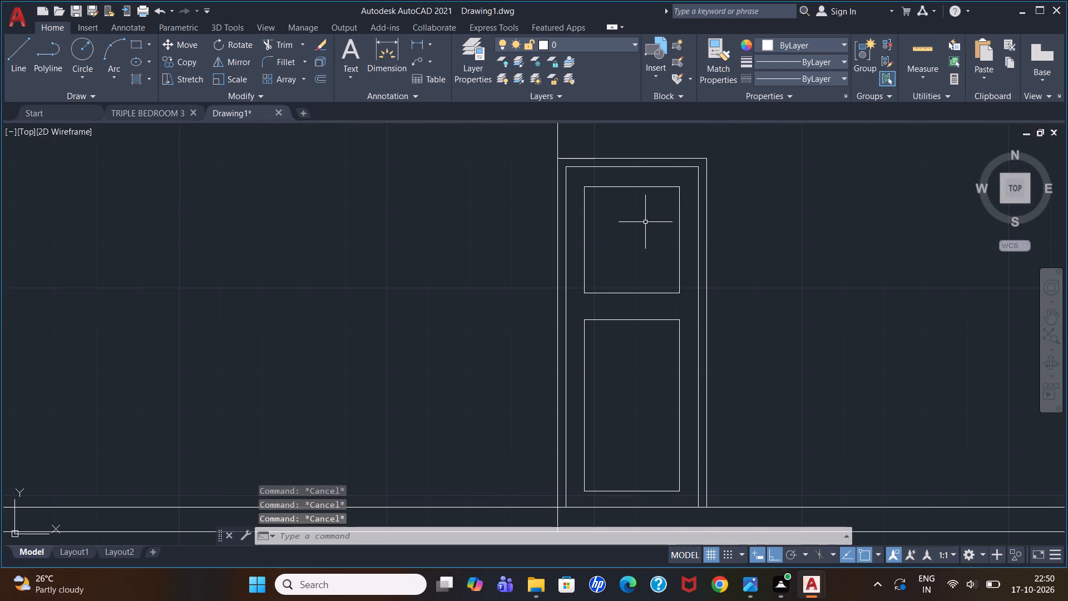
Review the front elevation with its new panelled door against the ground and first floor plans.
{"action": "scroll", "coordinate": [645, 221], "scroll_direction": "down", "scroll_amount": 2}
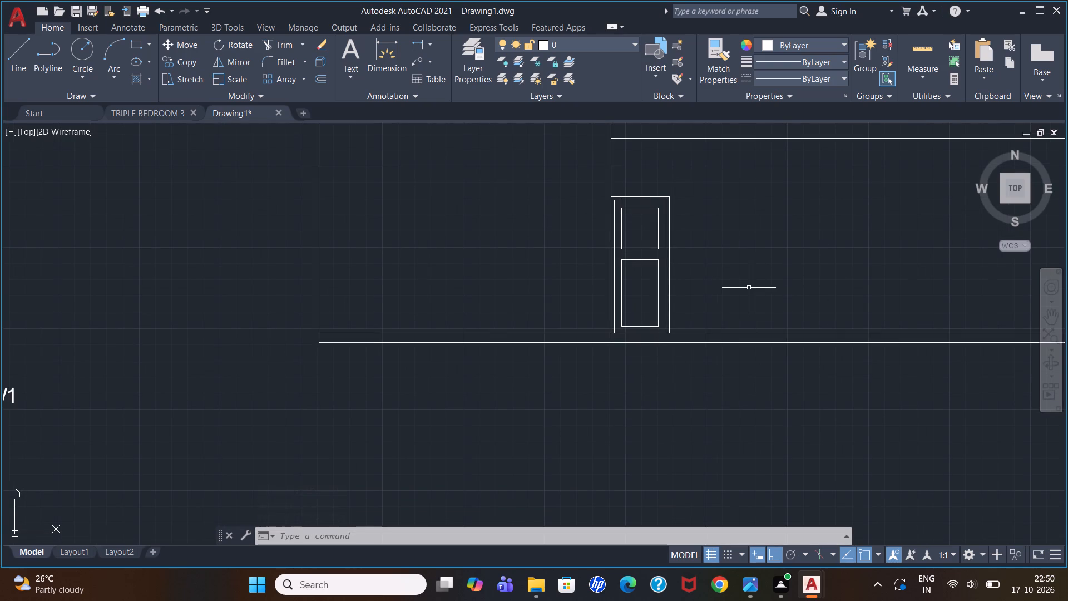
{"action": "scroll", "coordinate": [748, 288], "scroll_direction": "down", "scroll_amount": 1}
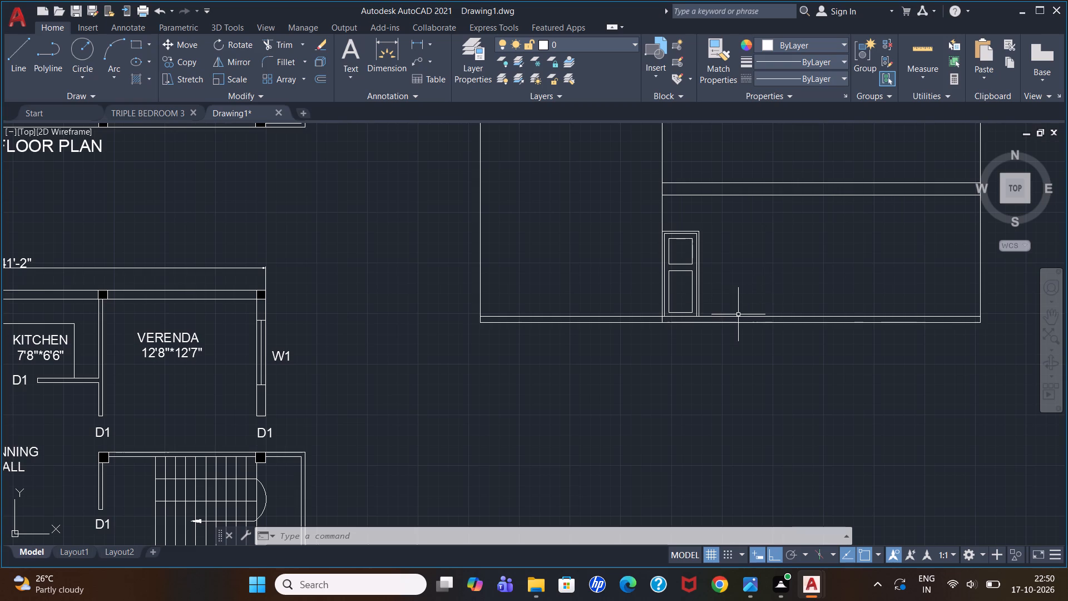
{"action": "scroll", "coordinate": [753, 277], "scroll_direction": "down", "scroll_amount": 3}
{"action": "scroll", "coordinate": [804, 208], "scroll_direction": "up", "scroll_amount": 2}
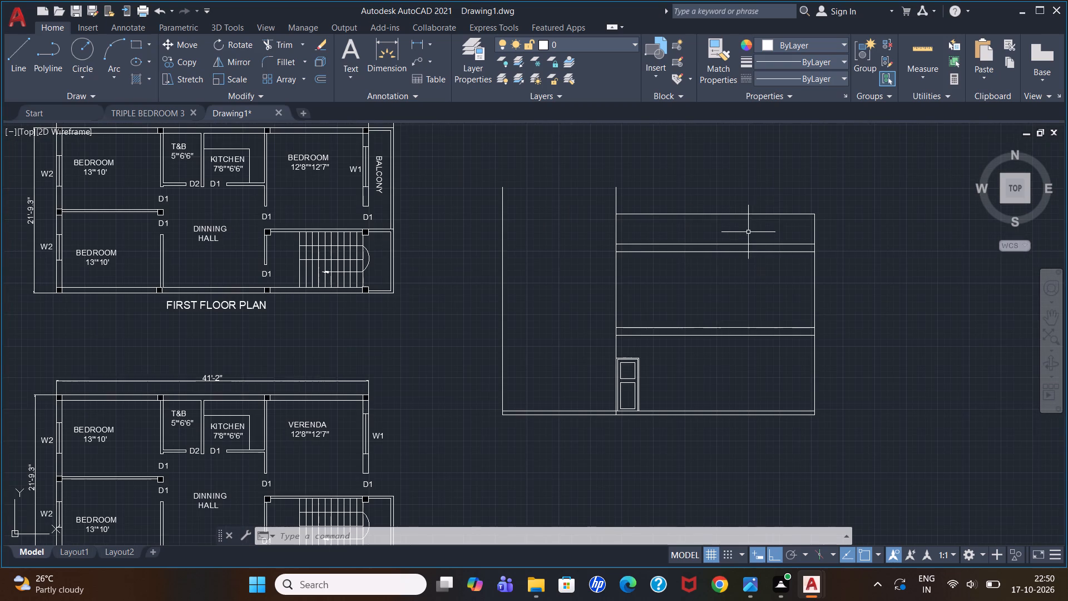
{"action": "scroll", "coordinate": [778, 180], "scroll_direction": "down", "scroll_amount": 1}
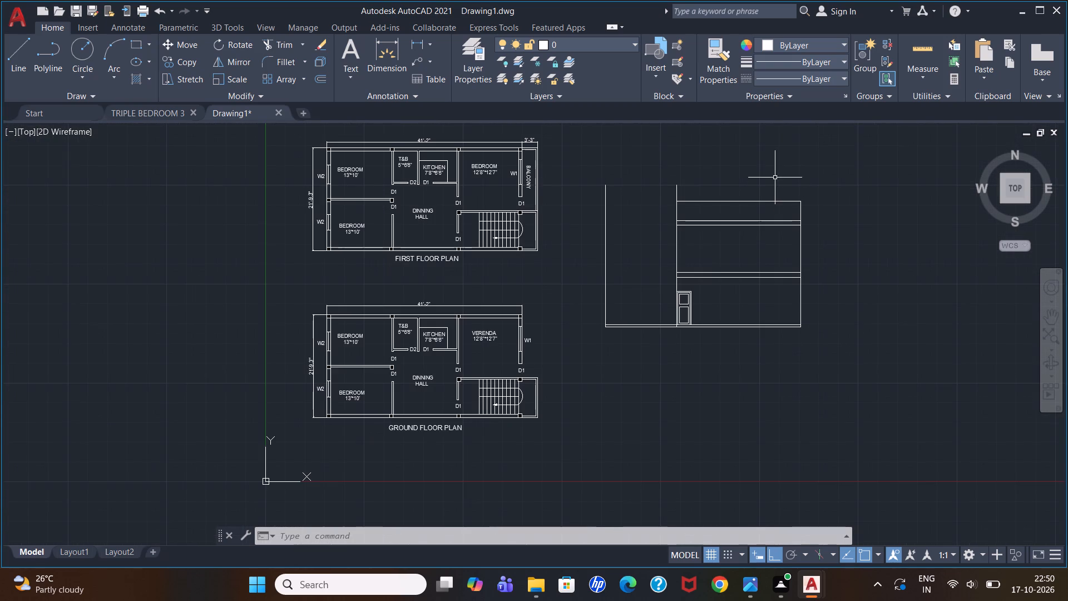
{"action": "scroll", "coordinate": [775, 174], "scroll_direction": "up", "scroll_amount": 1}
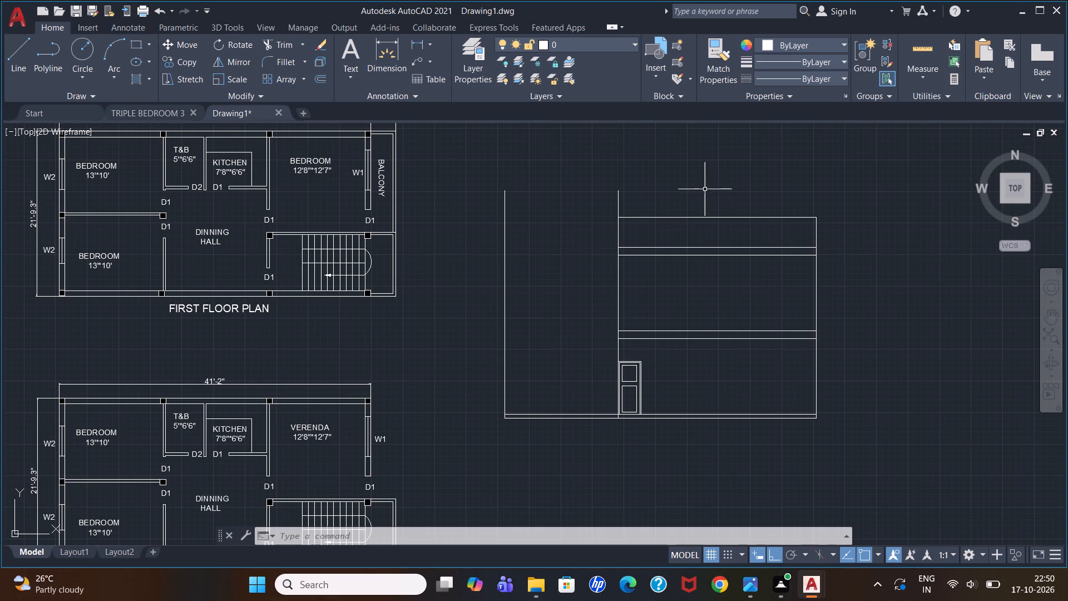
{"action": "scroll", "coordinate": [636, 253], "scroll_direction": "down", "scroll_amount": 1}
{"action": "scroll", "coordinate": [514, 292], "scroll_direction": "up", "scroll_amount": 1}
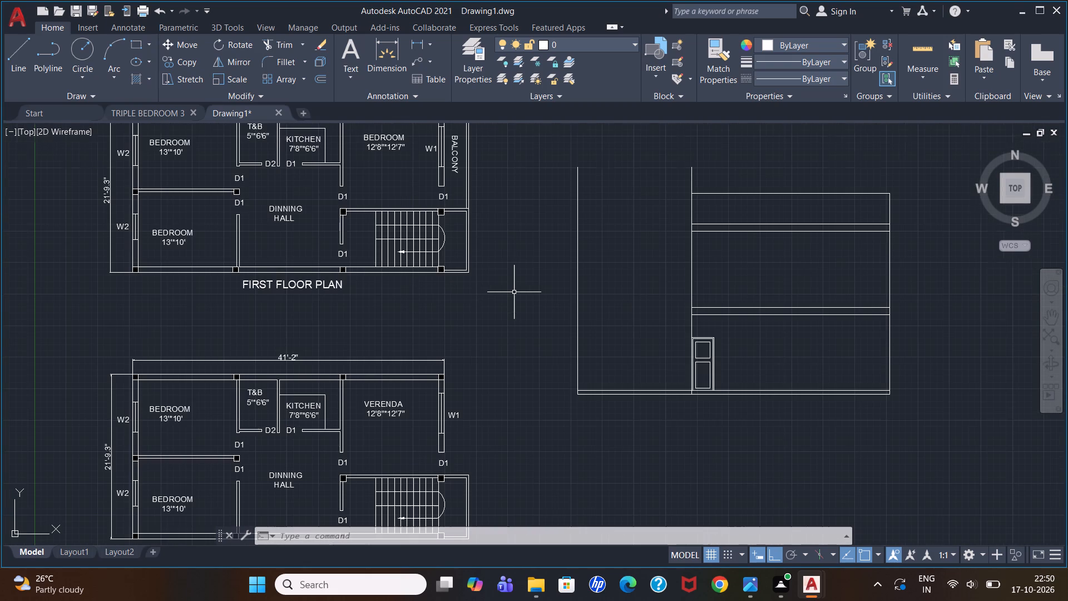
{"action": "scroll", "coordinate": [514, 292], "scroll_direction": "down", "scroll_amount": 1}
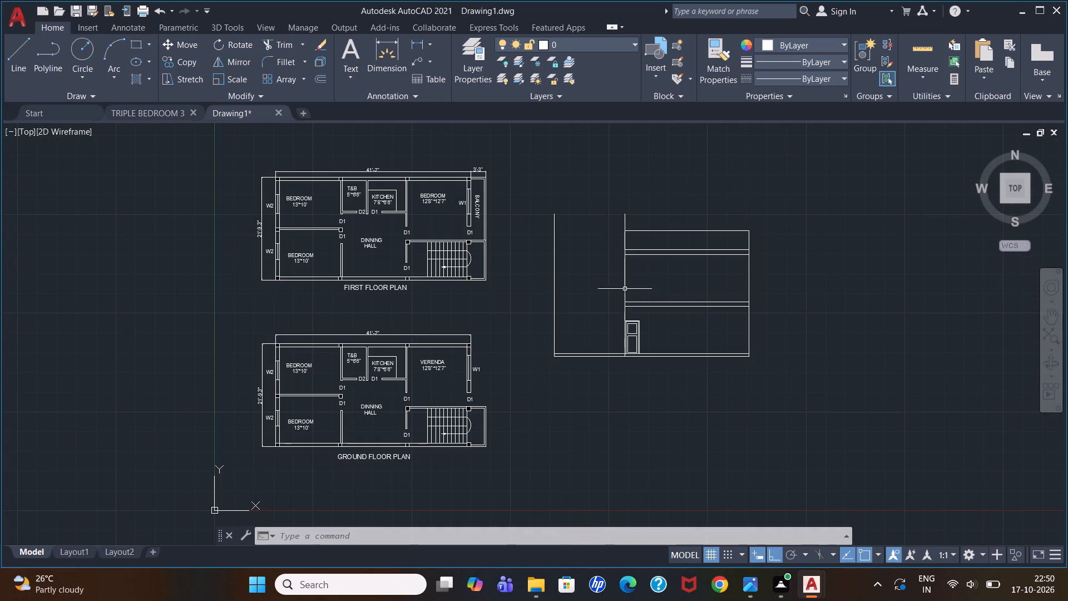
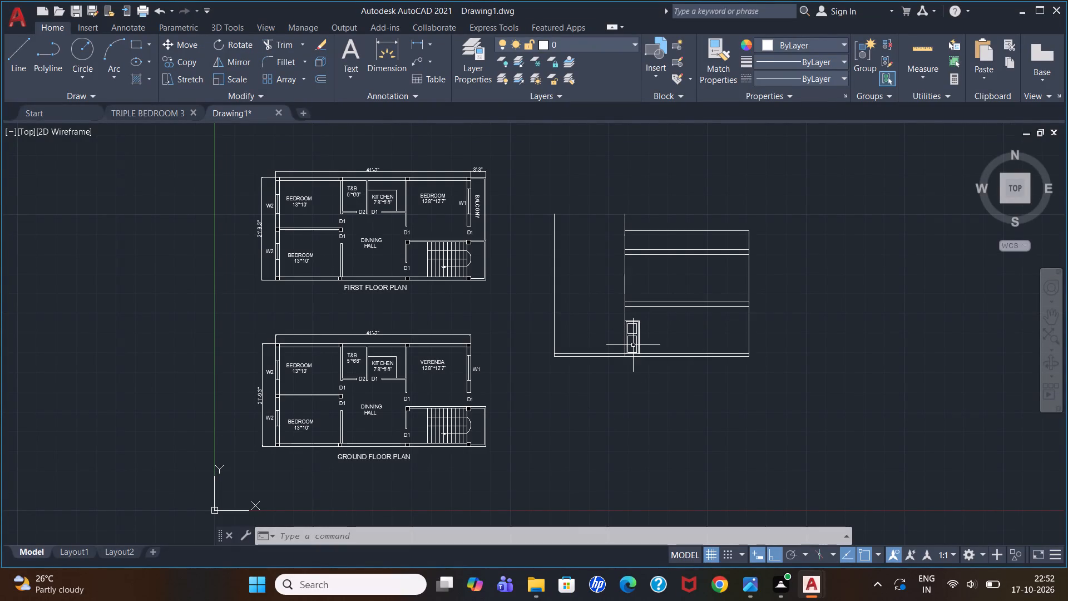
Offset the door's outer right edge 2' to the right, along the ground-floor wall.
{"action": "scroll", "coordinate": [704, 259], "scroll_direction": "down", "scroll_amount": 2}
{"action": "scroll", "coordinate": [704, 262], "scroll_direction": "up", "scroll_amount": 4}
{"action": "scroll", "coordinate": [577, 352], "scroll_direction": "up", "scroll_amount": 2}
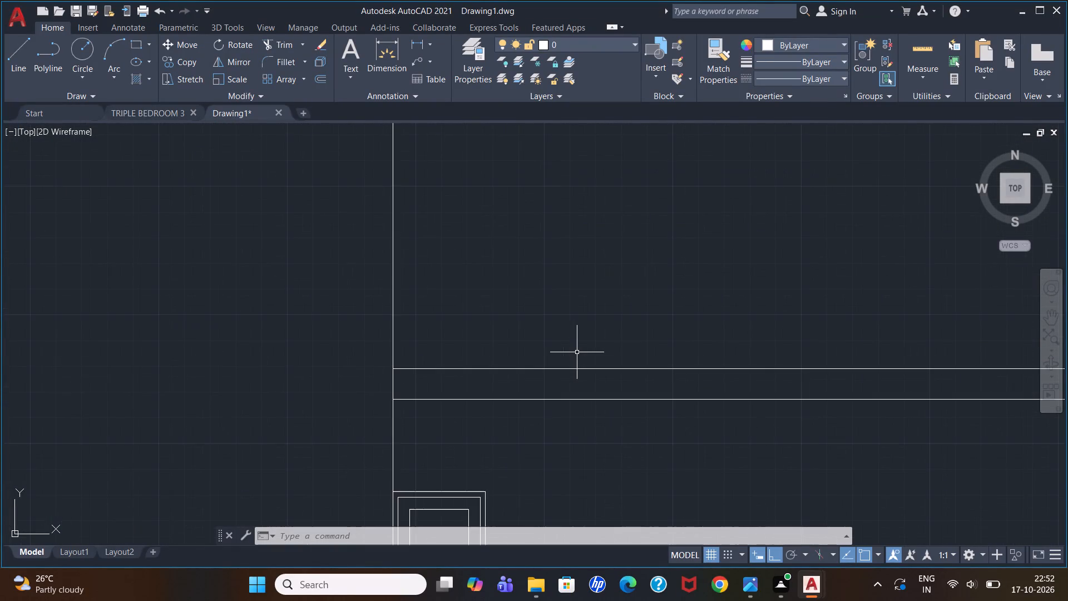
{"action": "scroll", "coordinate": [577, 352], "scroll_direction": "down", "scroll_amount": 2}
{"action": "scroll", "coordinate": [554, 441], "scroll_direction": "up", "scroll_amount": 2}
{"action": "key", "text": "o"}
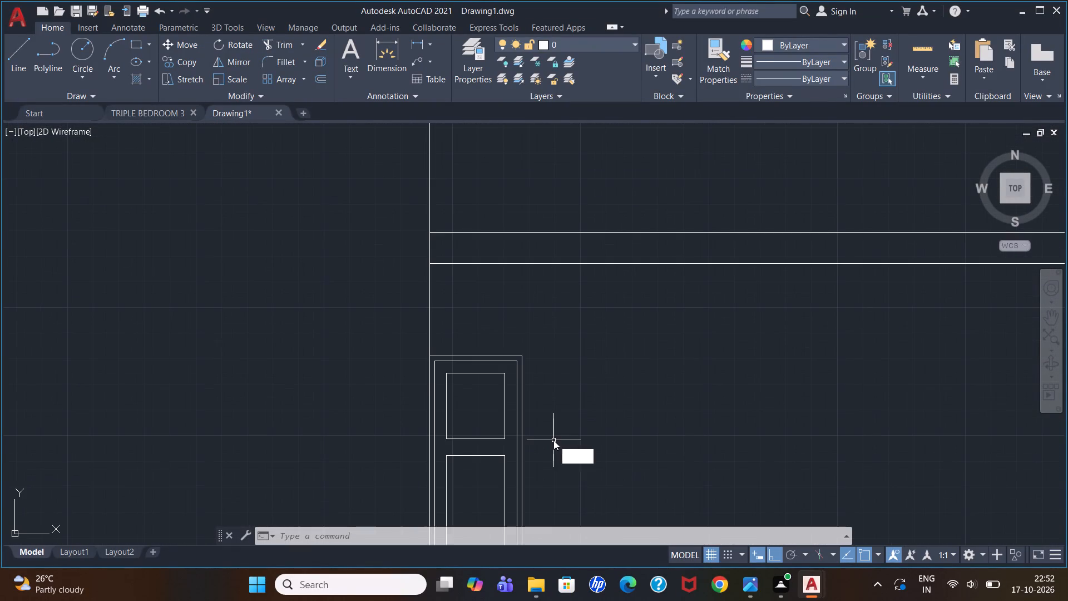
{"action": "key", "text": "Return"}
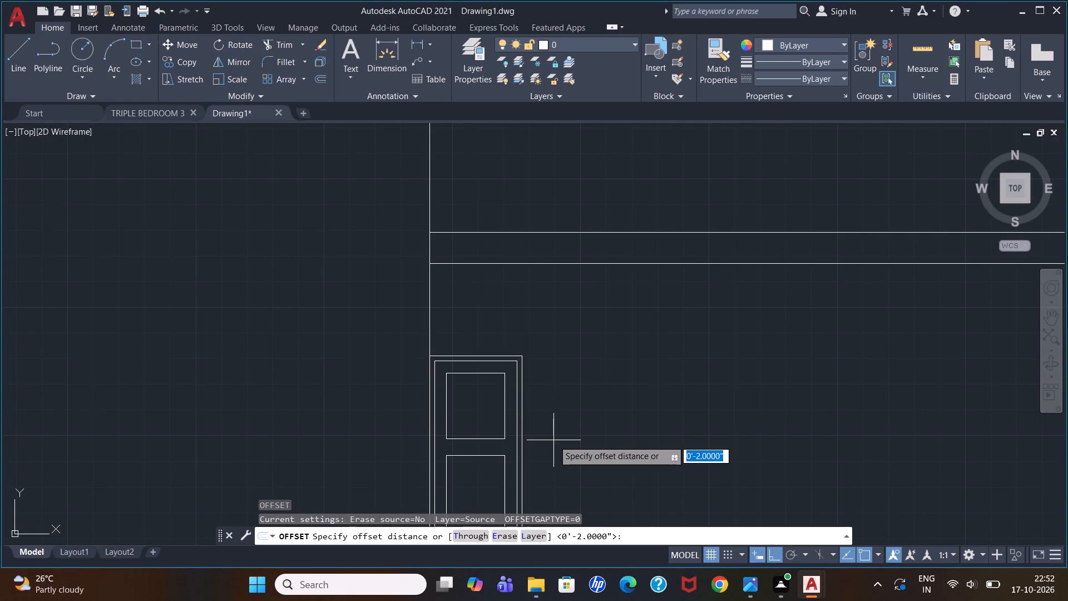
{"action": "scroll", "coordinate": [559, 359], "scroll_direction": "down", "scroll_amount": 2}
{"action": "scroll", "coordinate": [547, 396], "scroll_direction": "up", "scroll_amount": 2}
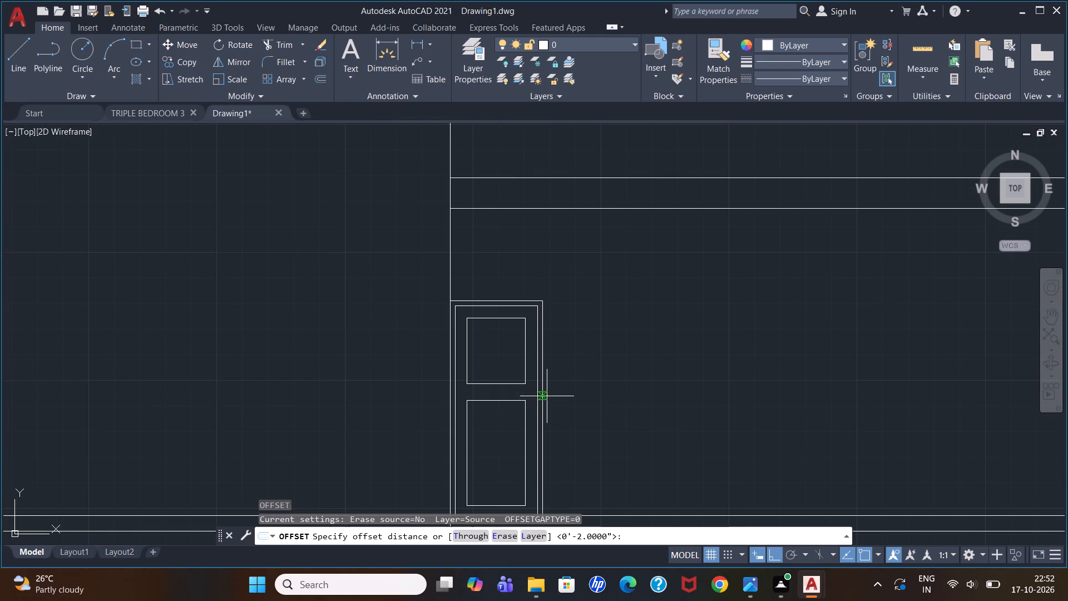
{"action": "type", "text": "1'"}
{"action": "key", "text": "Return"}
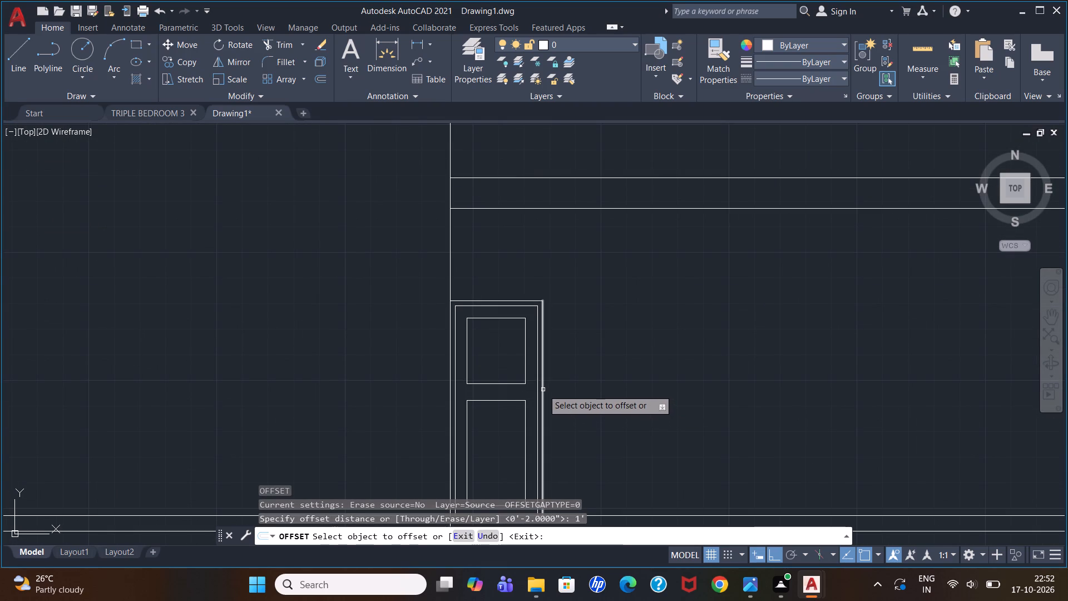
{"action": "left_click", "coordinate": [543, 390]}
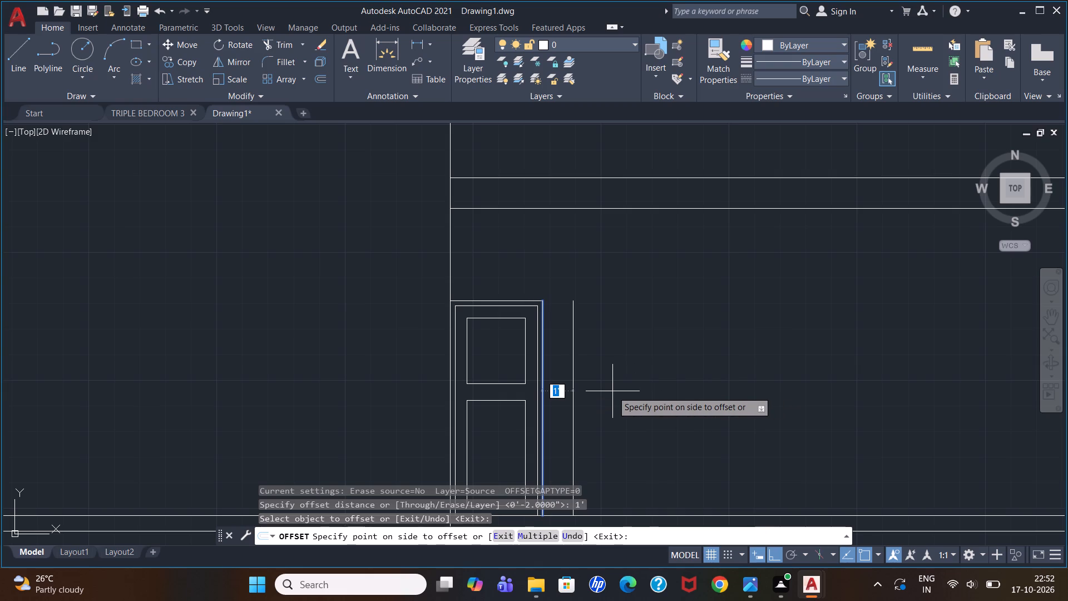
{"action": "key", "text": "BackSpace"}
{"action": "type", "text": "2'"}
{"action": "key", "text": "Return"}
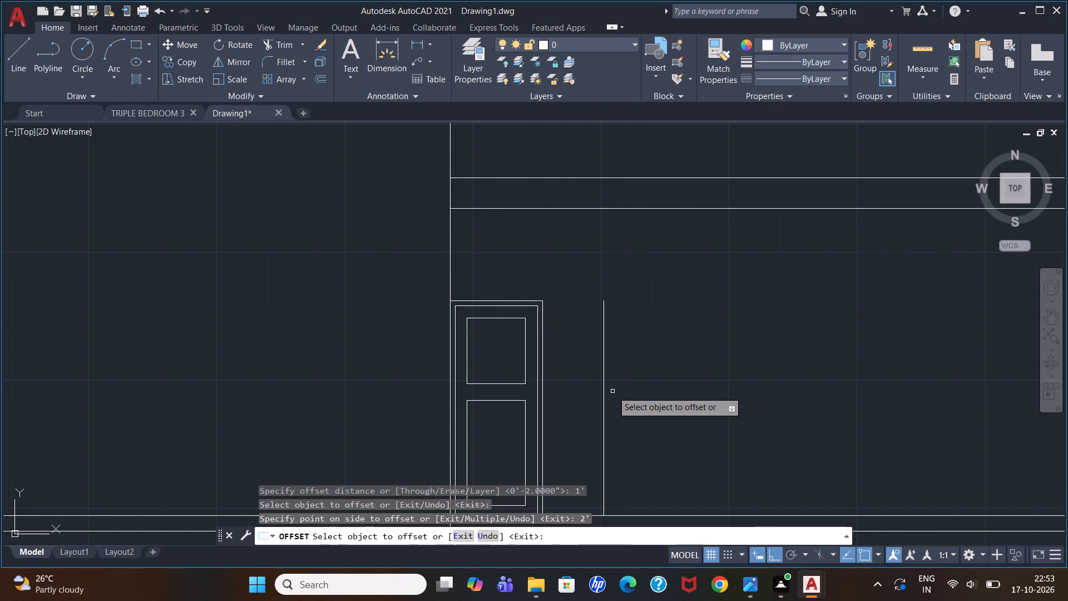
{"action": "scroll", "coordinate": [612, 391], "scroll_direction": "down", "scroll_amount": 2}
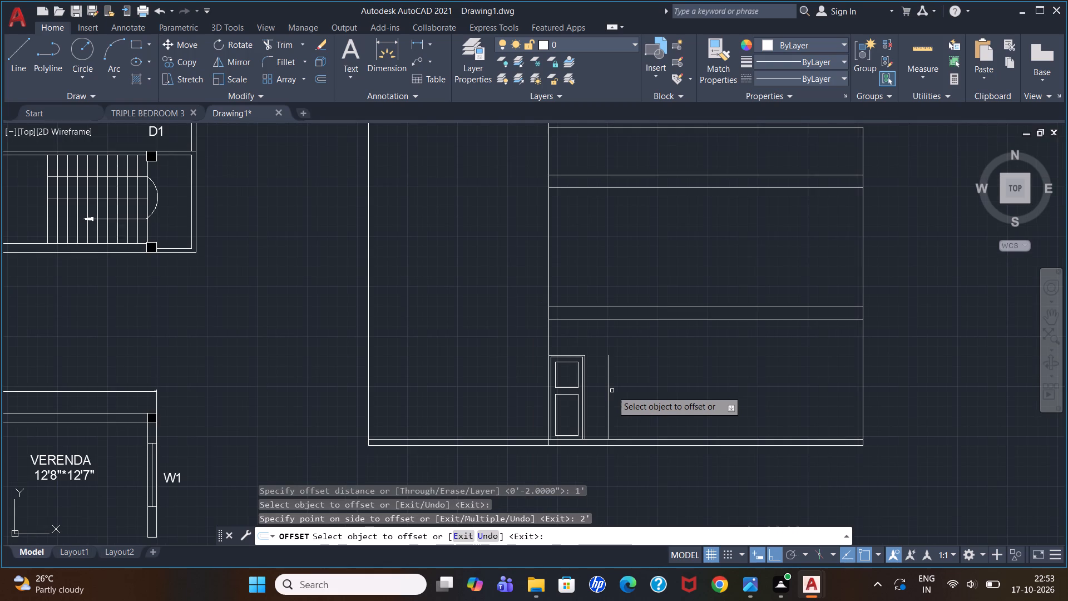
{"action": "scroll", "coordinate": [637, 378], "scroll_direction": "up", "scroll_amount": 1}
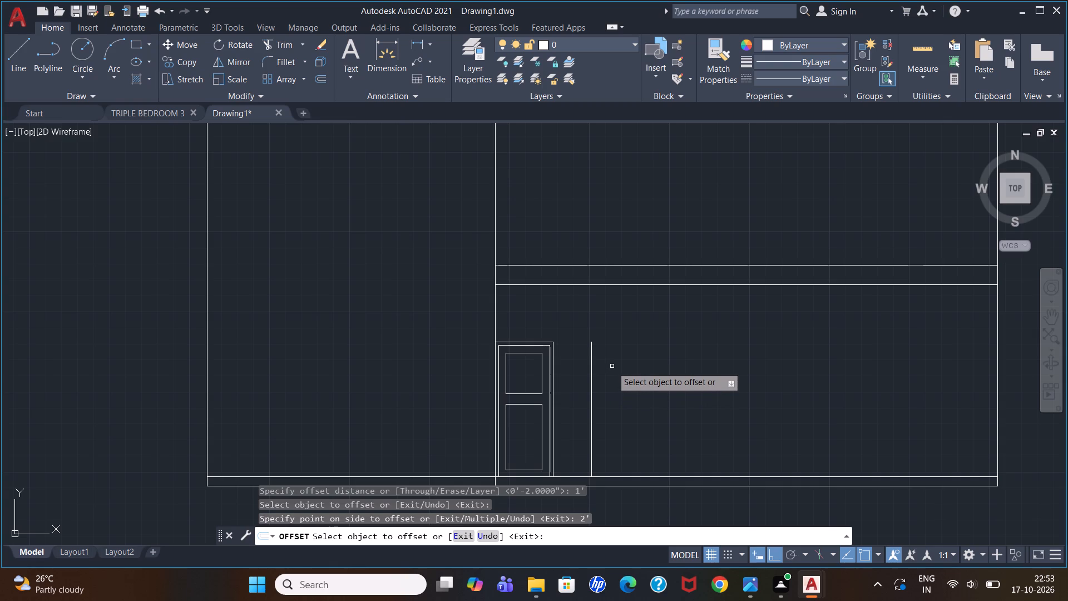
{"action": "key", "text": "Escape"}
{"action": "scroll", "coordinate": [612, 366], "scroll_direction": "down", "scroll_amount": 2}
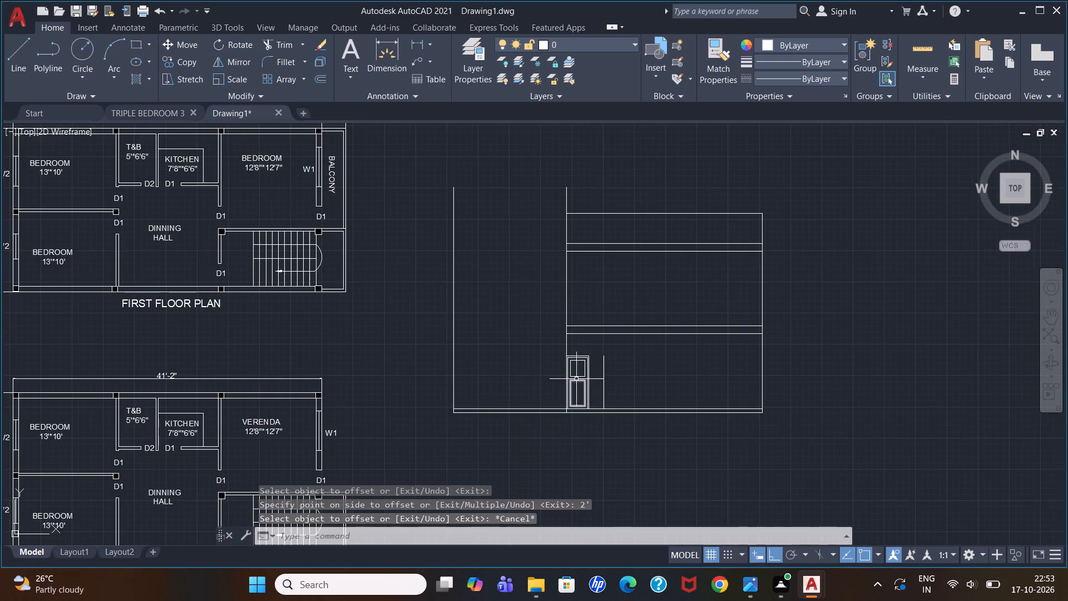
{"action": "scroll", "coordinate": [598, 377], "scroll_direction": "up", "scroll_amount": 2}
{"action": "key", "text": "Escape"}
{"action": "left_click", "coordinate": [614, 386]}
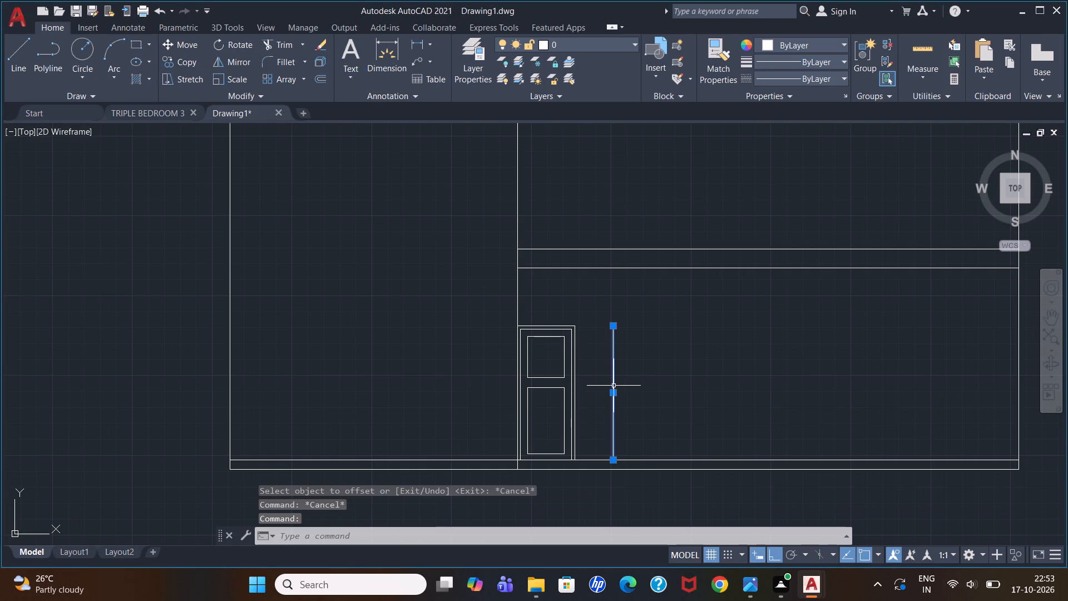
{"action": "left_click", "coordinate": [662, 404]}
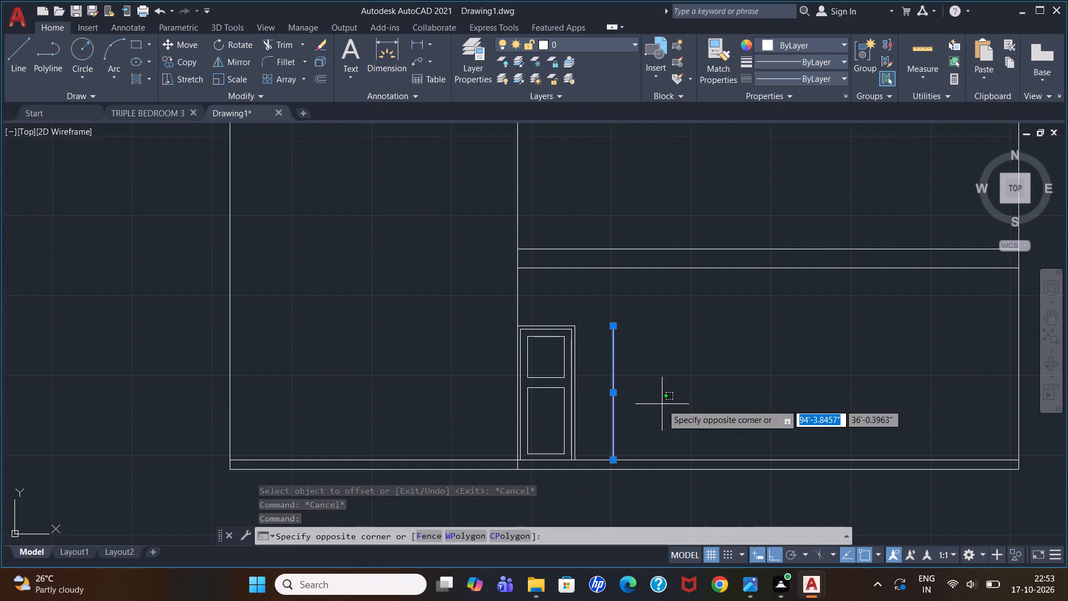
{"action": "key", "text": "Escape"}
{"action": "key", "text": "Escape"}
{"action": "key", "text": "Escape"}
Shift the elevation's right wall line and the parapet's right end line inward to a common vertical alignment, narrowing the facade.
{"action": "scroll", "coordinate": [652, 371], "scroll_direction": "down", "scroll_amount": 2}
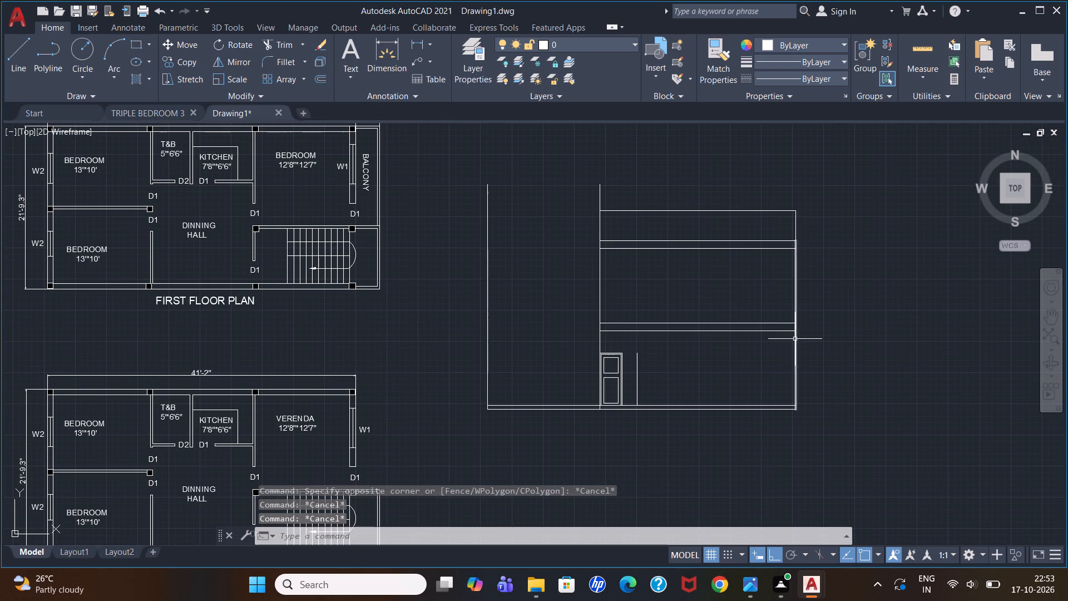
{"action": "left_click", "coordinate": [795, 319]}
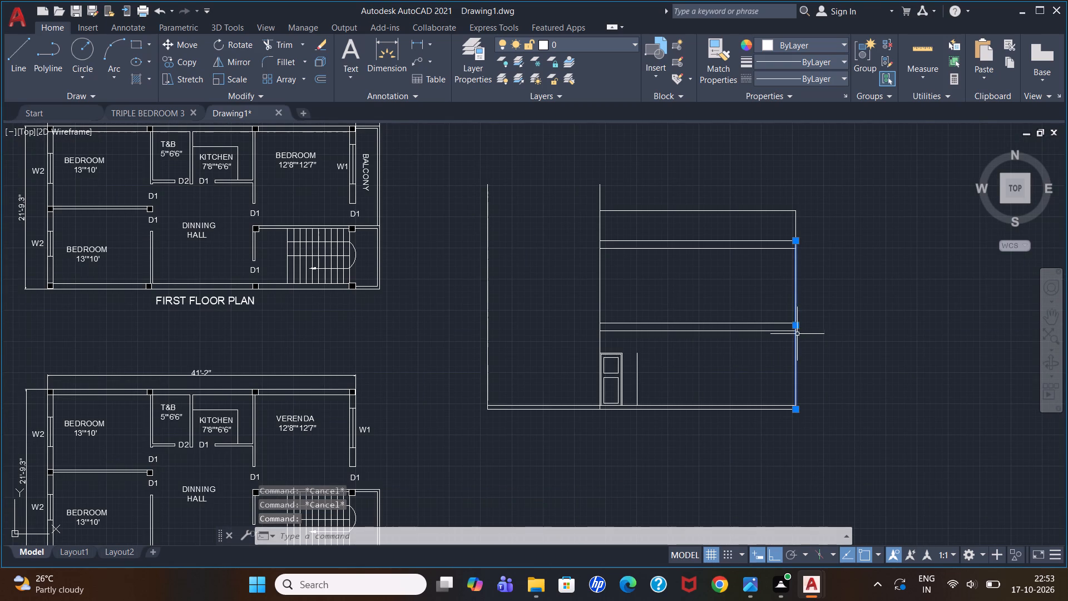
{"action": "left_click", "coordinate": [794, 328]}
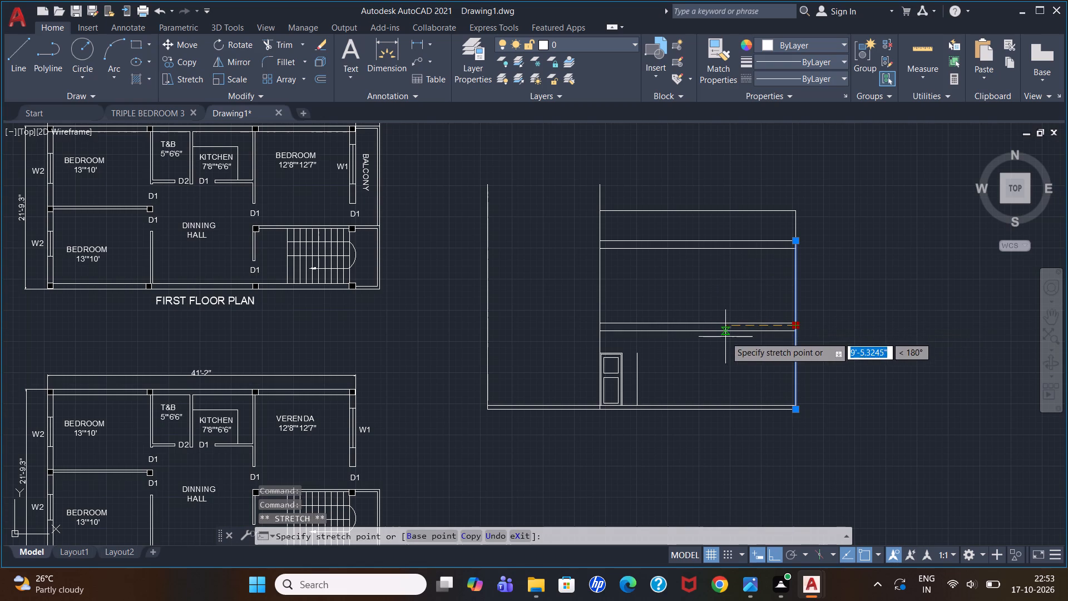
{"action": "left_click", "coordinate": [743, 336]}
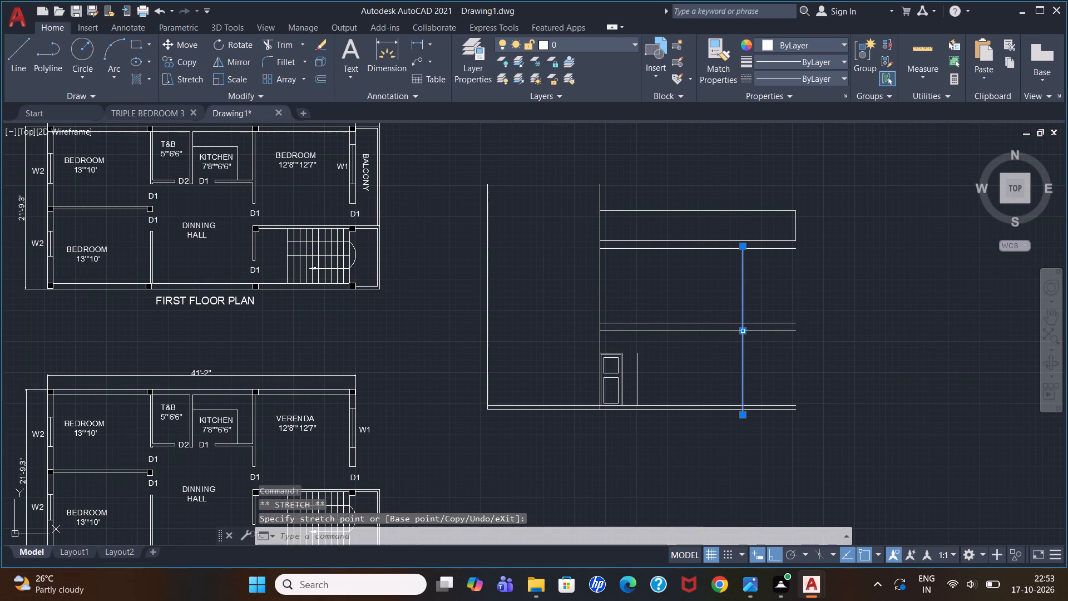
{"action": "left_click", "coordinate": [797, 229]}
{"action": "left_click", "coordinate": [797, 230]}
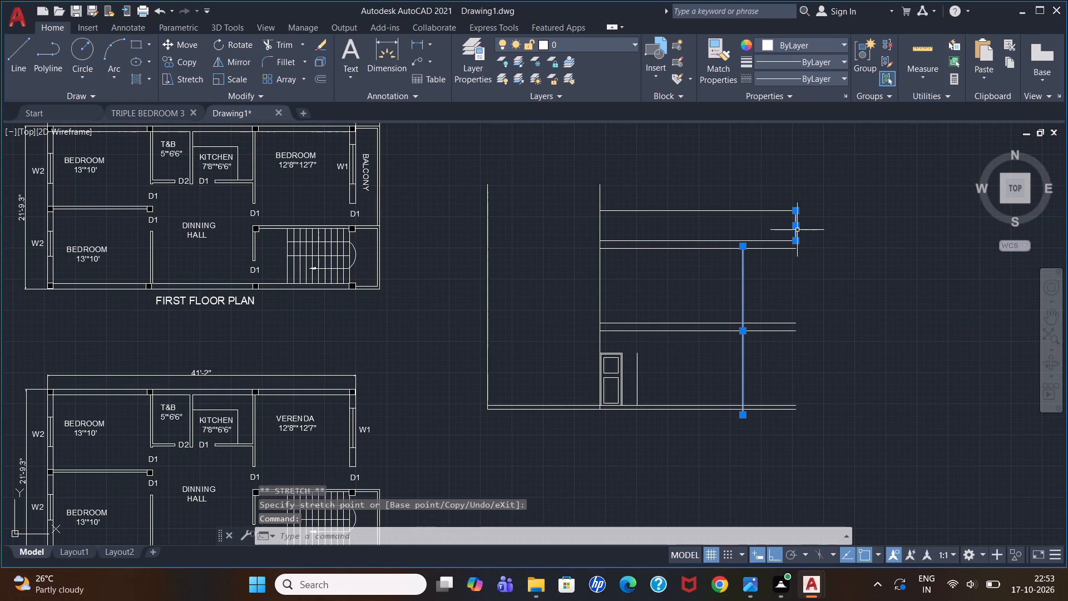
{"action": "left_click", "coordinate": [793, 224]}
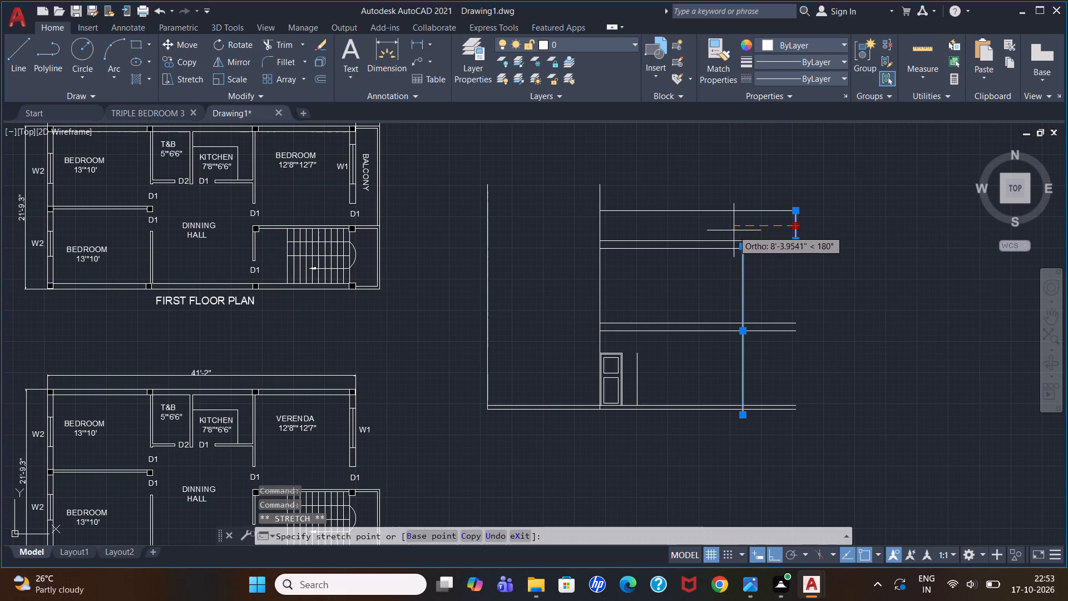
{"action": "left_click", "coordinate": [743, 228]}
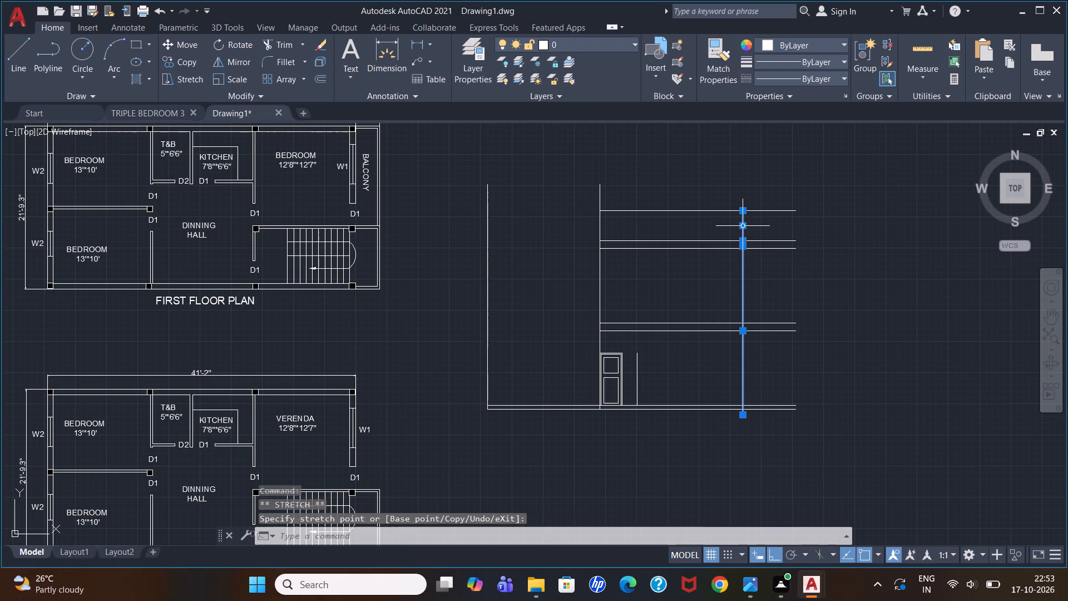
{"action": "key", "text": "Escape"}
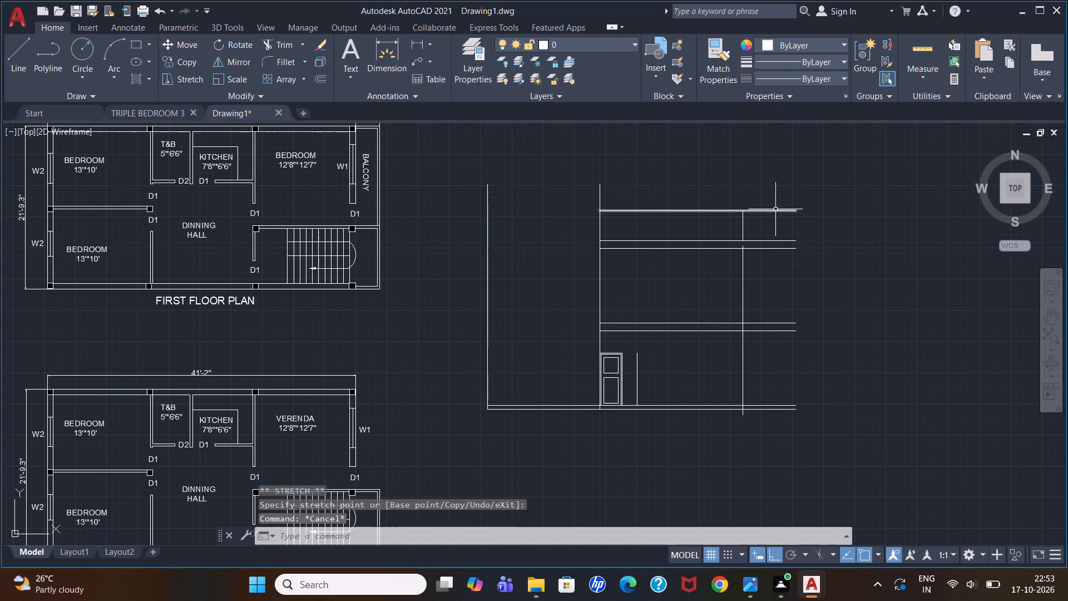
Trim the parapet, slab and base lines that overhang beyond the shifted right wall line.
{"action": "type", "text": "TR"}
{"action": "key", "text": "Return"}
{"action": "key", "text": "Return"}
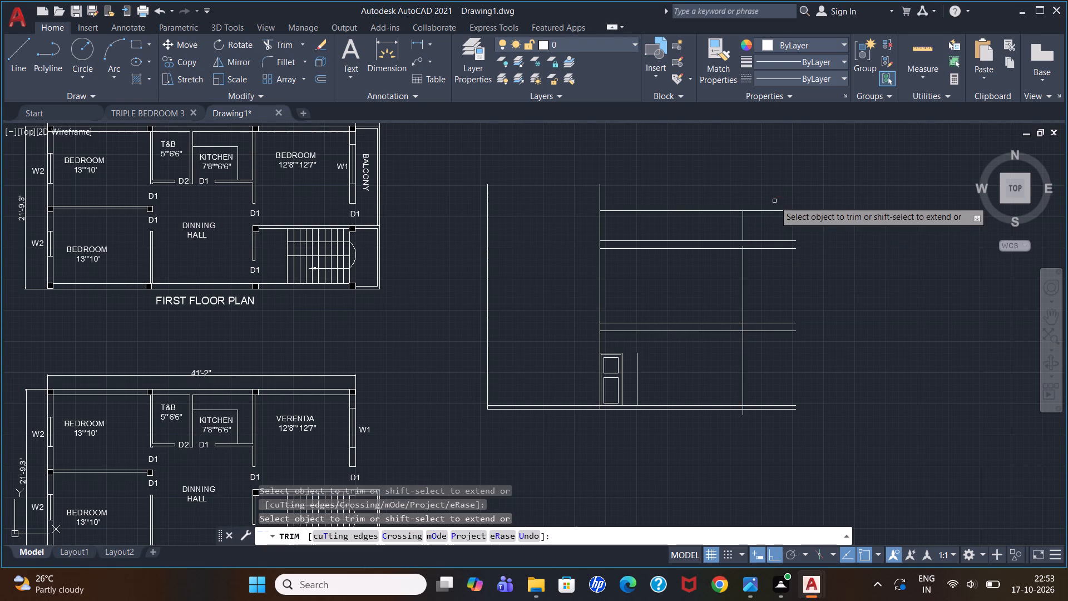
{"action": "left_click", "coordinate": [773, 197]}
{"action": "left_click", "coordinate": [779, 418]}
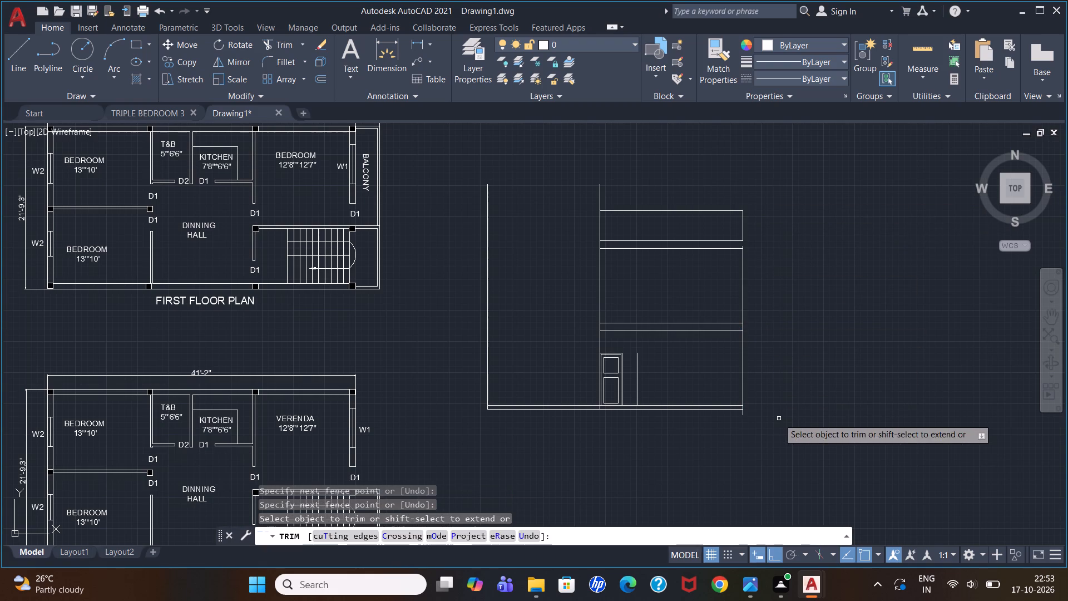
{"action": "key", "text": "Escape"}
{"action": "key", "text": "Escape"}
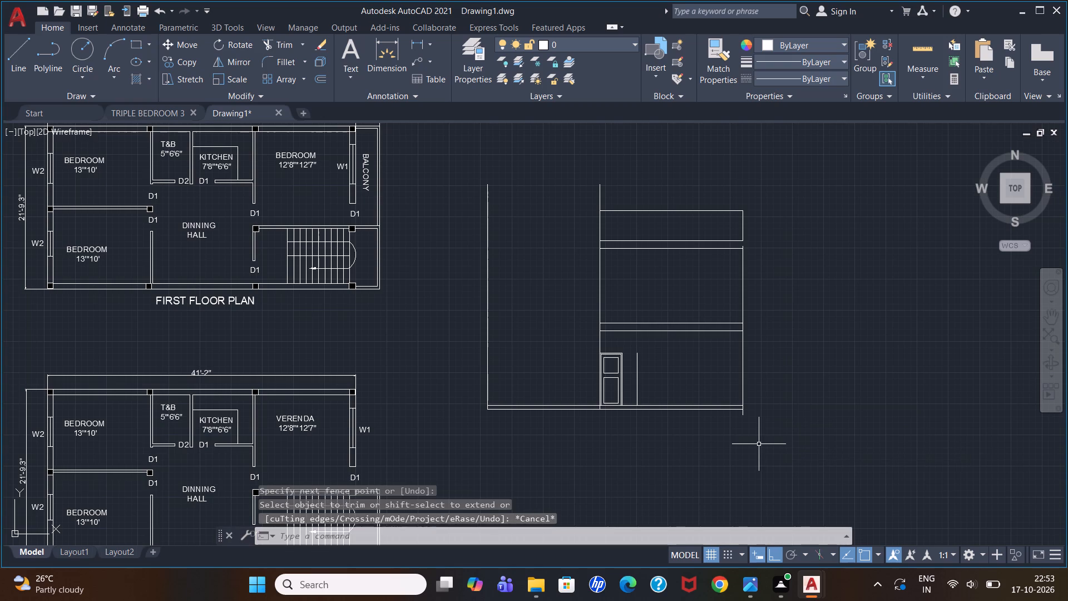
{"action": "key", "text": "Escape"}
{"action": "key", "text": "Escape"}
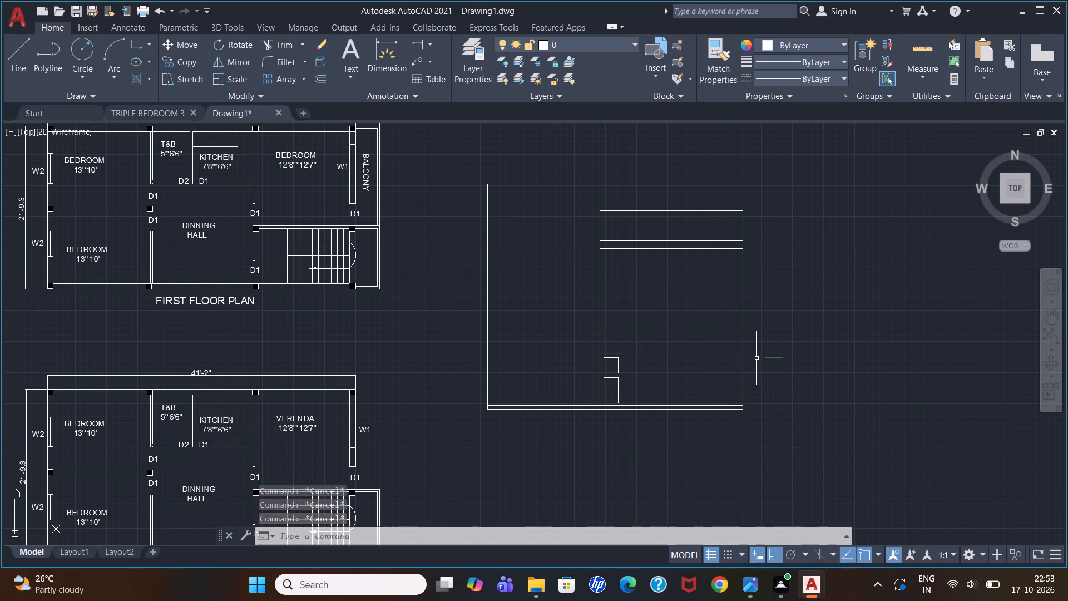
Move the vertical line beside the door a further 2' to the right, away from the door.
{"action": "scroll", "coordinate": [652, 353], "scroll_direction": "up", "scroll_amount": 2}
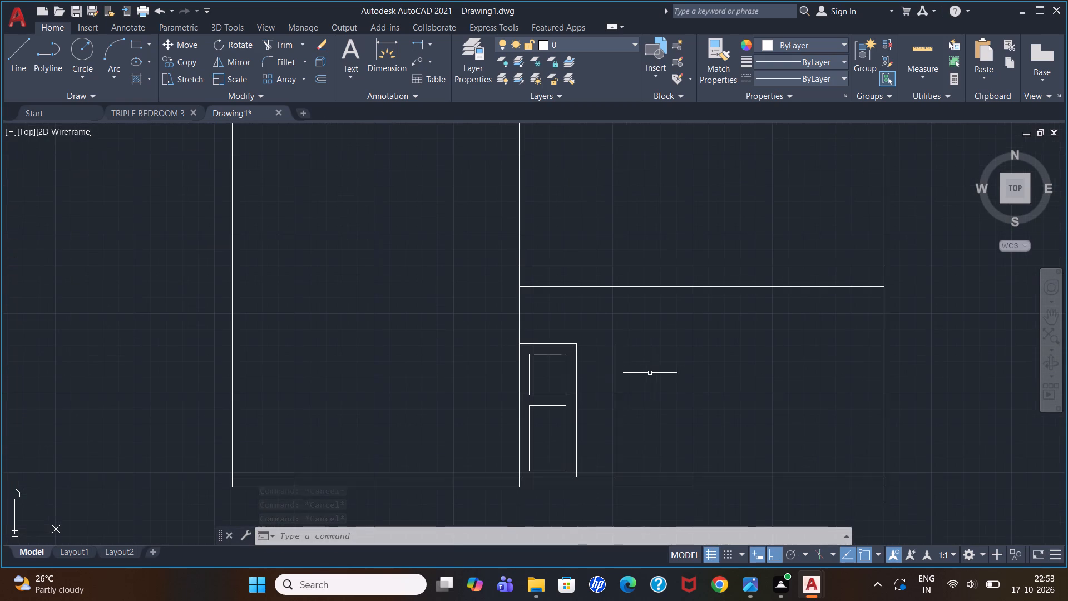
{"action": "left_click", "coordinate": [614, 390]}
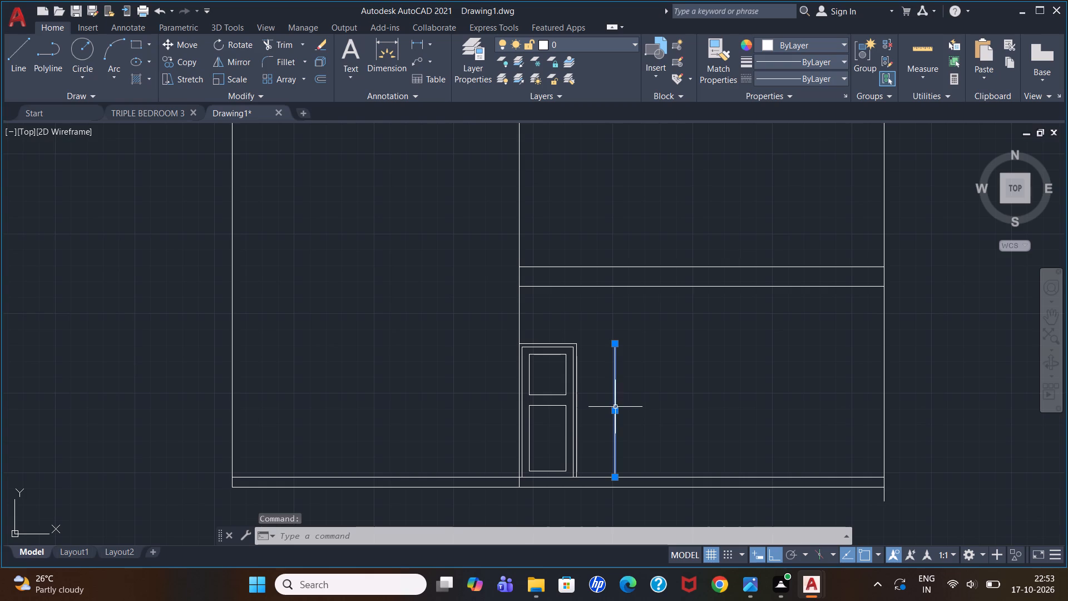
{"action": "left_click", "coordinate": [618, 409]}
{"action": "left_click", "coordinate": [614, 410]}
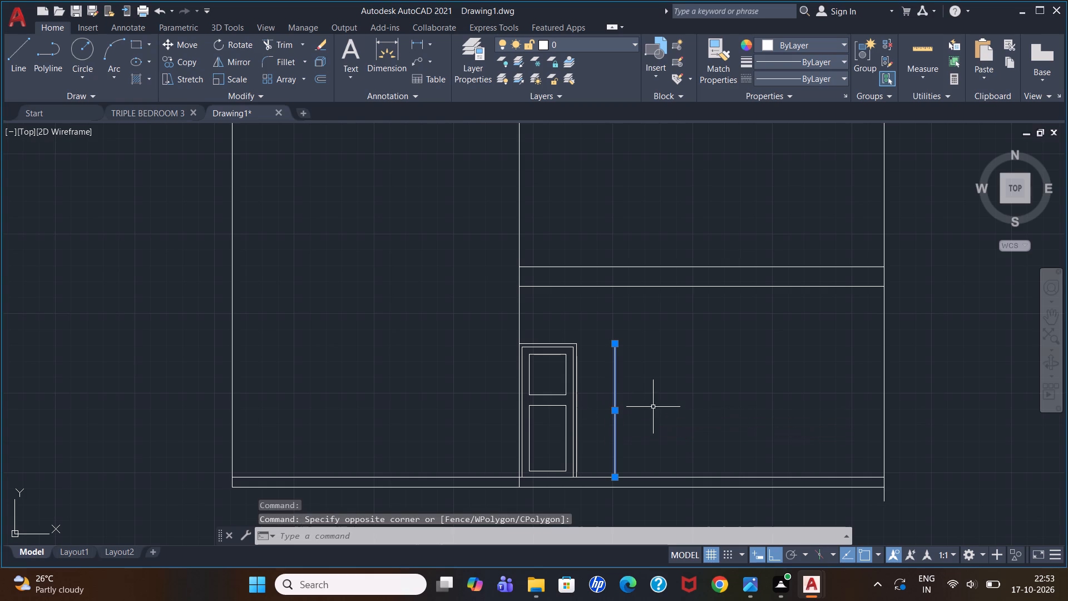
{"action": "left_click", "coordinate": [615, 408]}
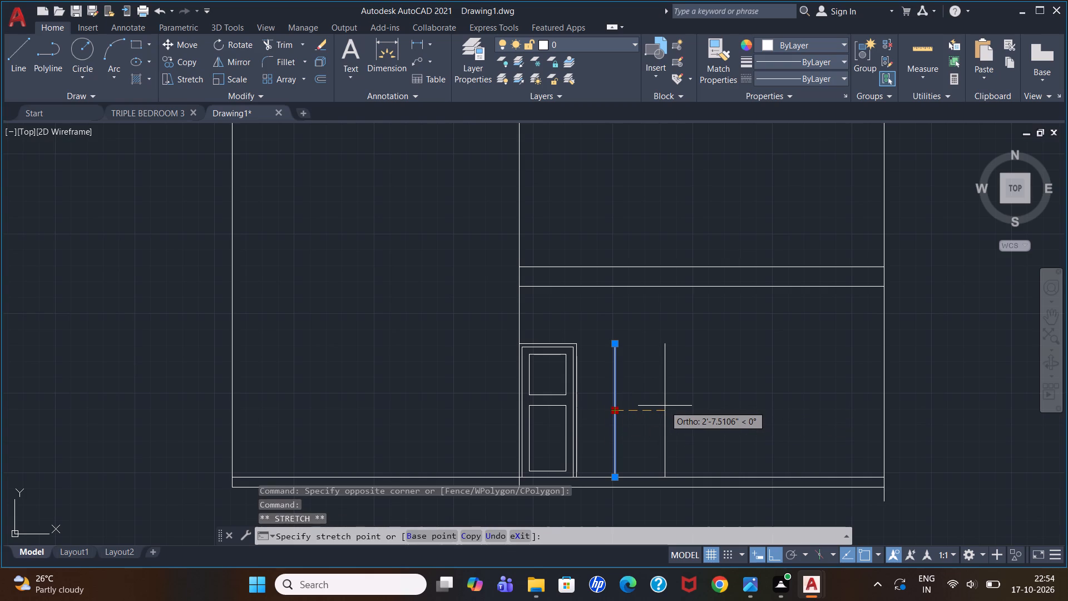
{"action": "type", "text": "2'"}
{"action": "key", "text": "Return"}
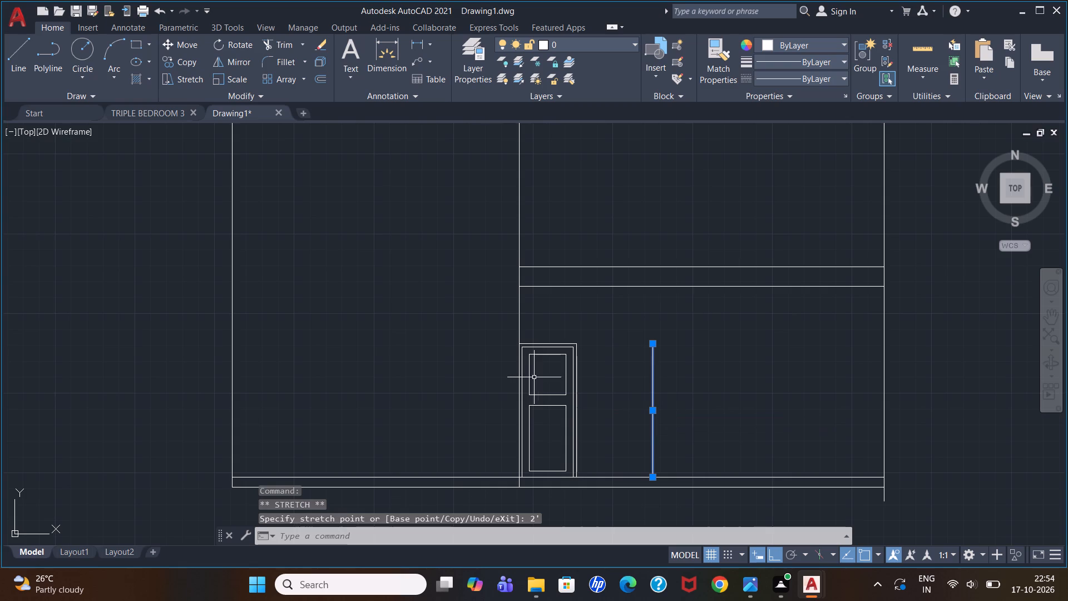
{"action": "scroll", "coordinate": [651, 392], "scroll_direction": "up", "scroll_amount": 1}
{"action": "scroll", "coordinate": [651, 392], "scroll_direction": "down", "scroll_amount": 1}
{"action": "key", "text": "Escape"}
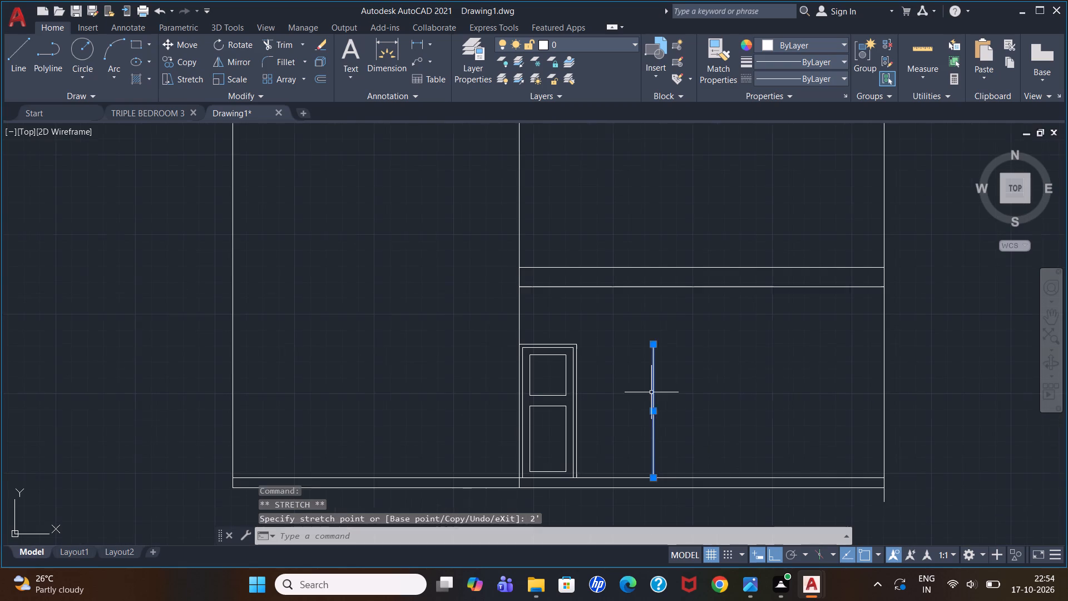
Draw a 4' horizontal line to the right from the top of the vertical line beside the door.
{"action": "key", "text": "l"}
{"action": "key", "text": "Return"}
{"action": "left_click", "coordinate": [655, 344]}
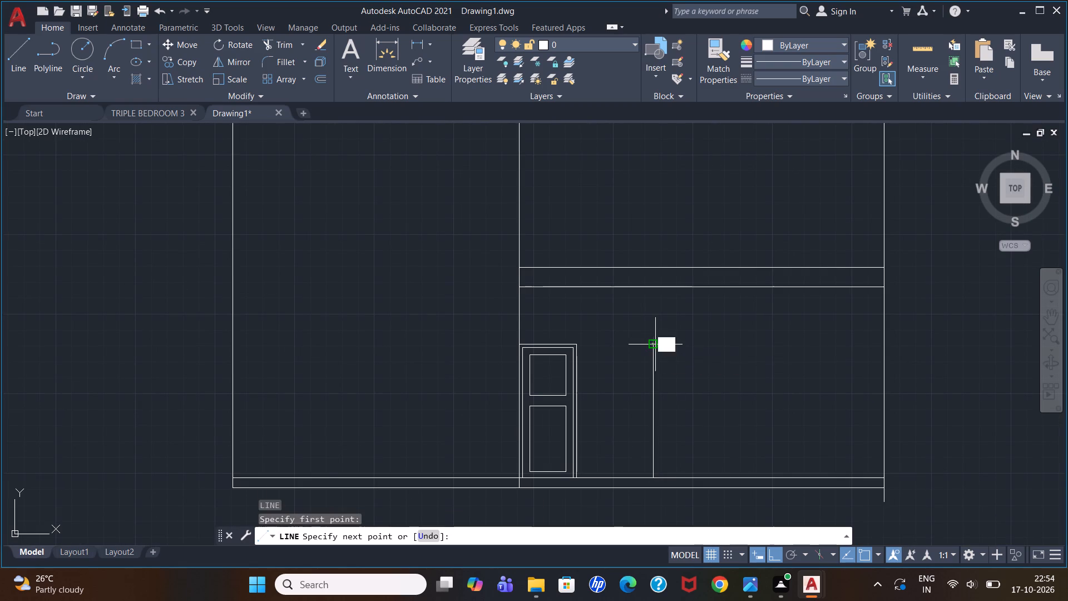
{"action": "type", "text": "4'"}
{"action": "key", "text": "Return"}
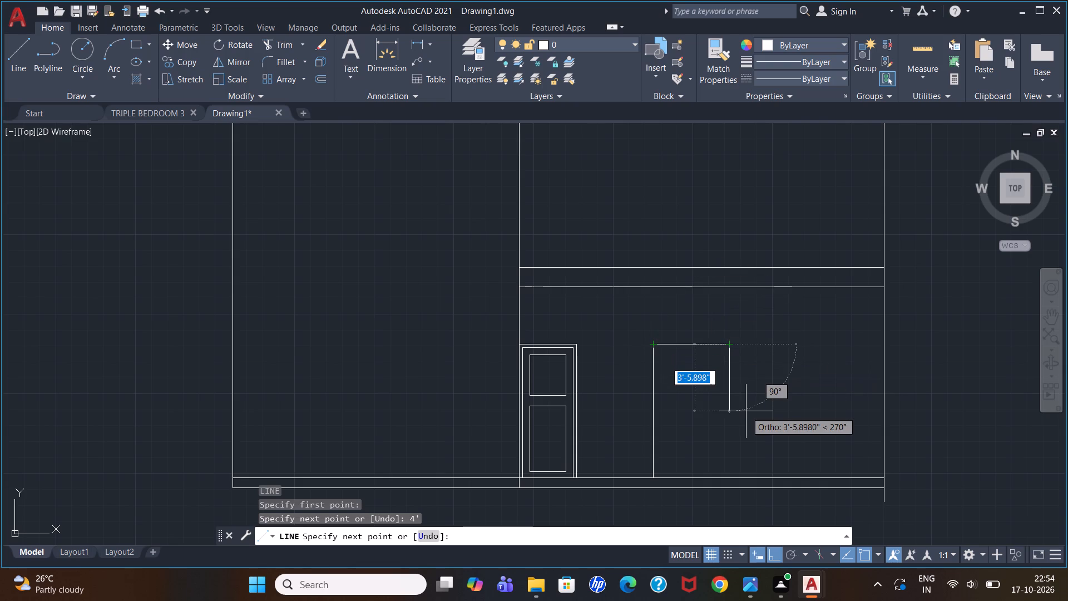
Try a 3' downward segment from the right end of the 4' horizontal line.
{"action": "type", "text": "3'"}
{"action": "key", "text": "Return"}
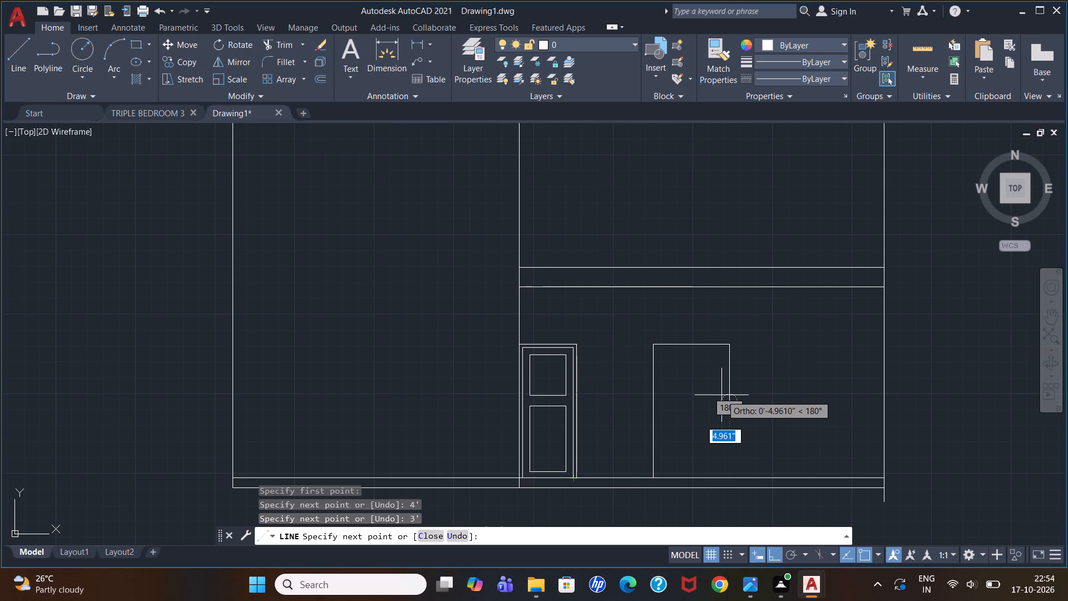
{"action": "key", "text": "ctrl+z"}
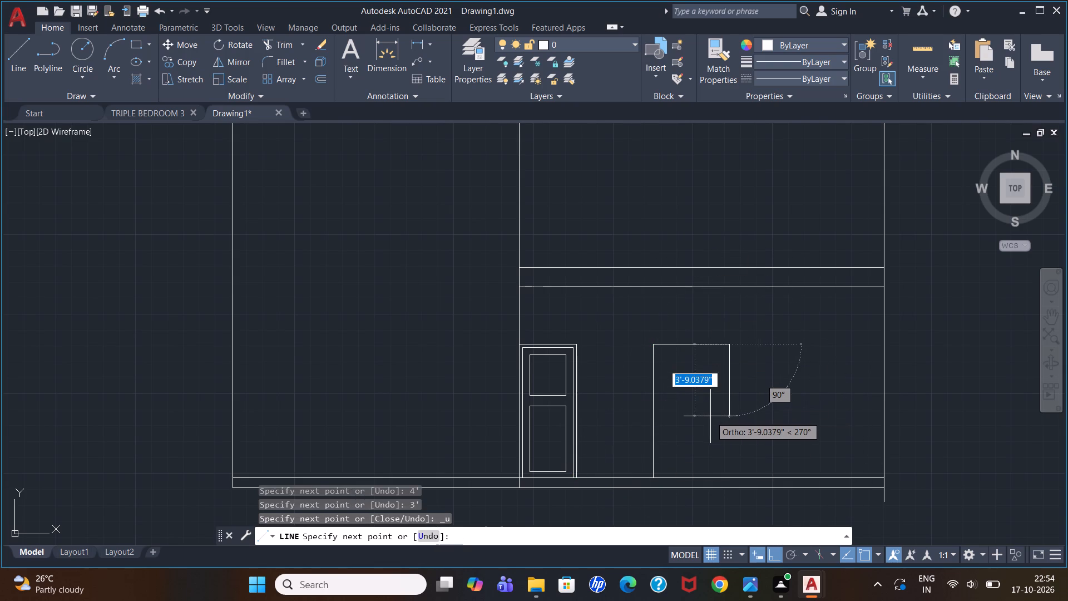
Draw the window's 4' right side downward and its bottom edge back to the vertical line beside the door.
{"action": "type", "text": "4'"}
{"action": "key", "text": "Return"}
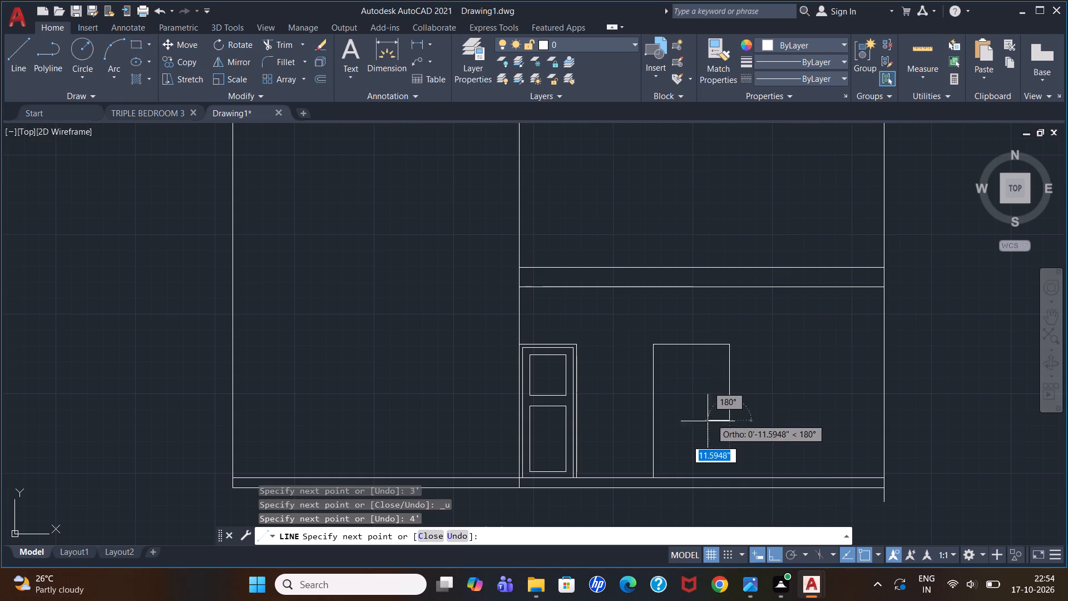
{"action": "left_click", "coordinate": [652, 421]}
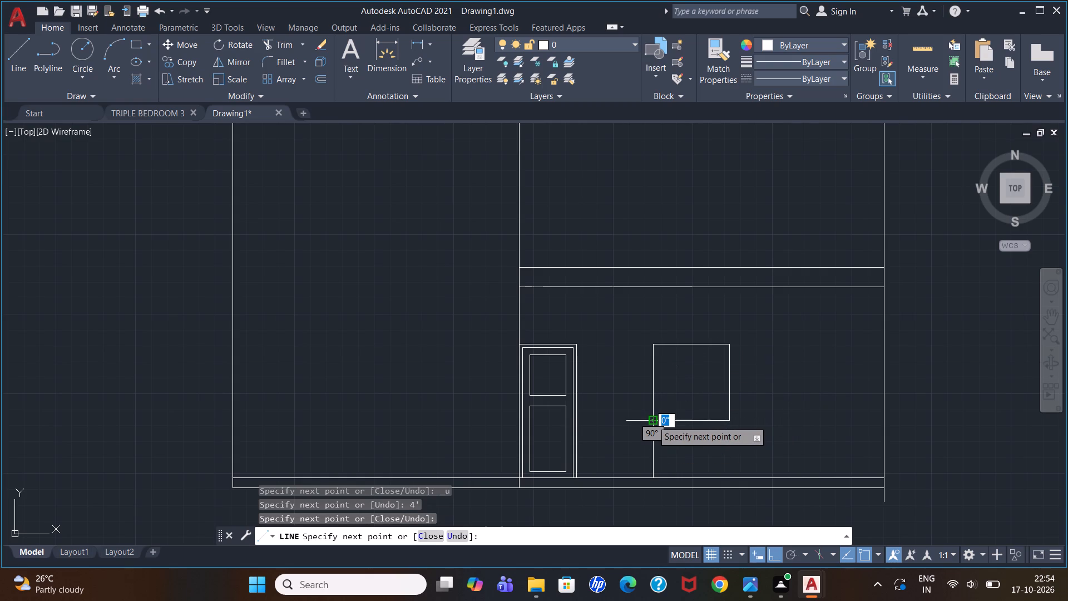
{"action": "key", "text": "Escape"}
Trim the leftover part of the vertical line between the window's bottom edge and the base line.
{"action": "key", "text": "t"}
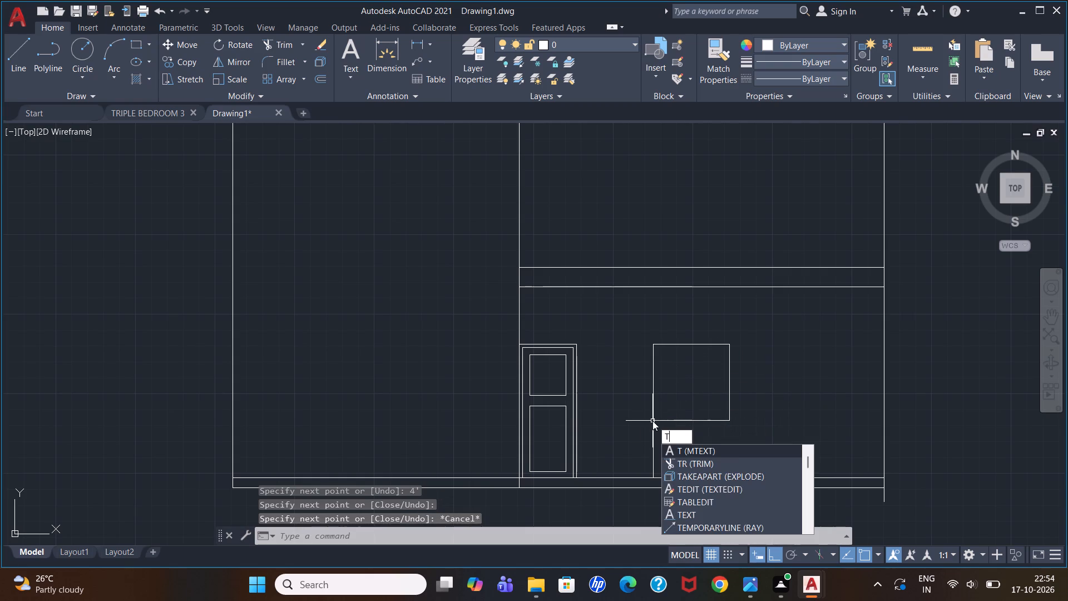
{"action": "key", "text": "r"}
{"action": "key", "text": "Return"}
{"action": "left_click", "coordinate": [635, 443]}
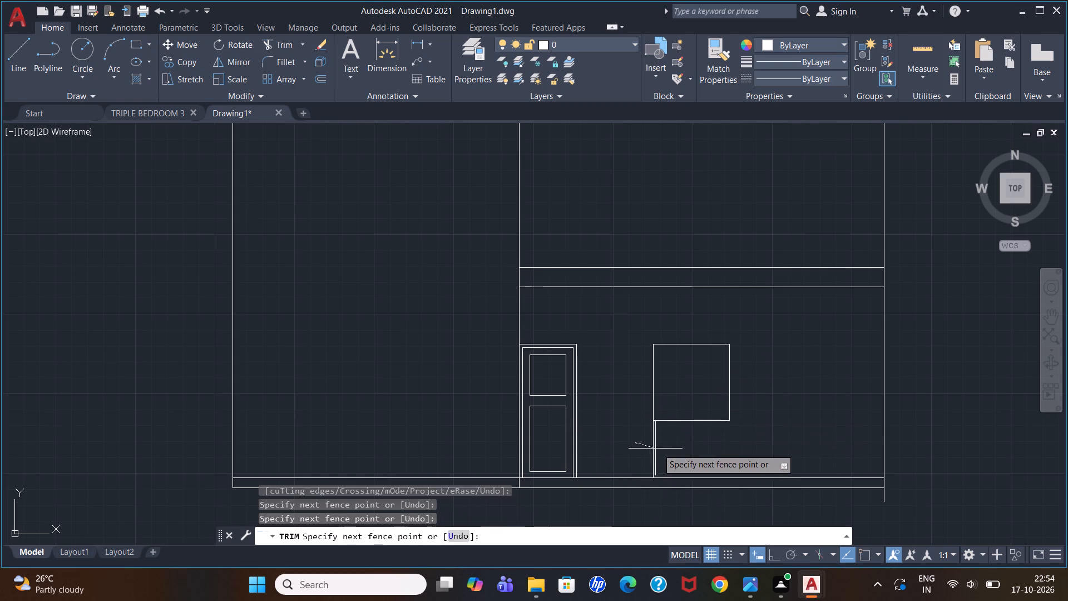
{"action": "left_click", "coordinate": [675, 450]}
{"action": "key", "text": "Escape"}
{"action": "key", "text": "Escape"}
{"action": "key", "text": "Escape"}
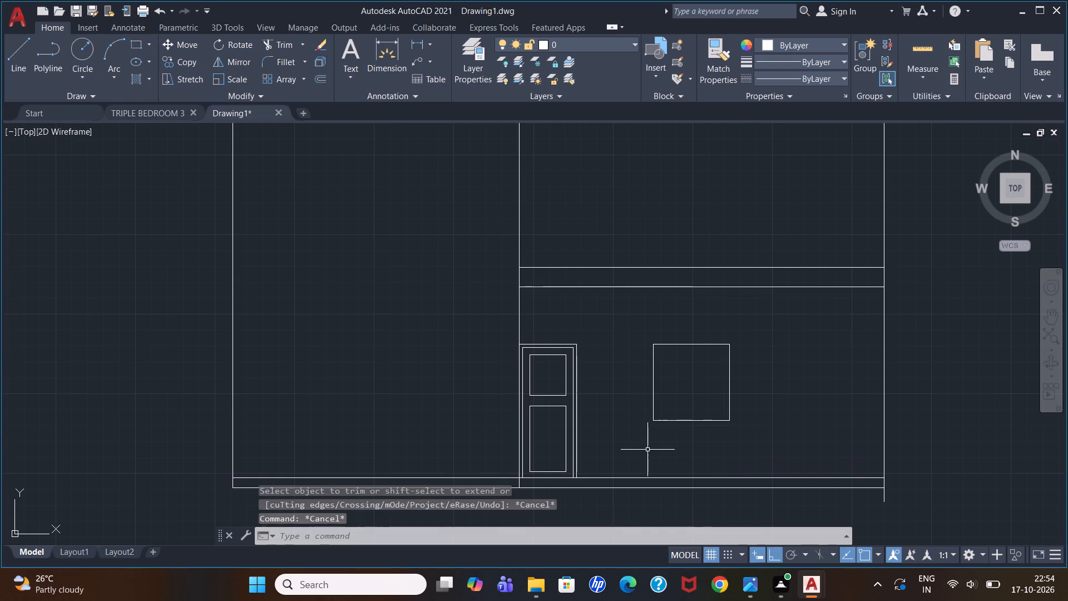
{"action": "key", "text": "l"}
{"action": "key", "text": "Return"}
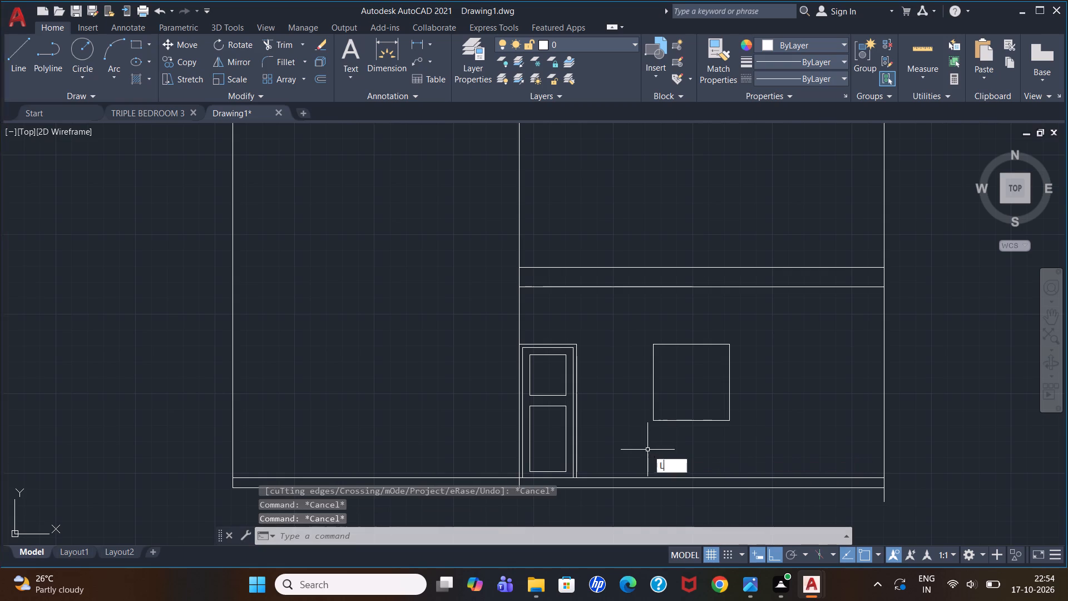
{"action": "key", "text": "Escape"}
Offset the window's left side 2' inward to form a central vertical divider.
{"action": "key", "text": "o"}
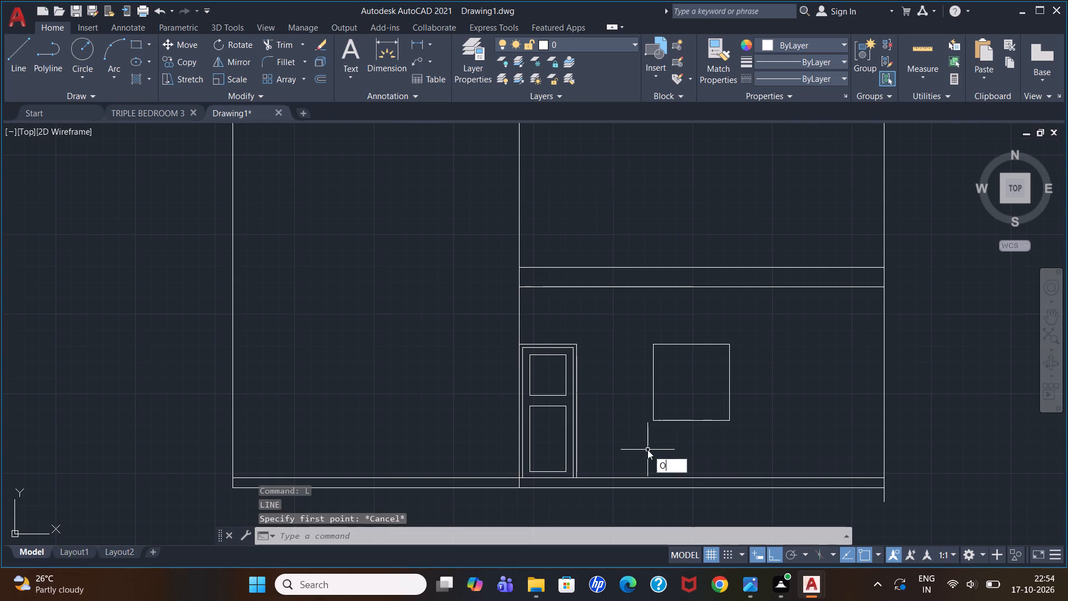
{"action": "key", "text": "Return"}
{"action": "type", "text": "2'"}
{"action": "key", "text": "Return"}
{"action": "left_click", "coordinate": [654, 393]}
{"action": "left_click", "coordinate": [674, 391]}
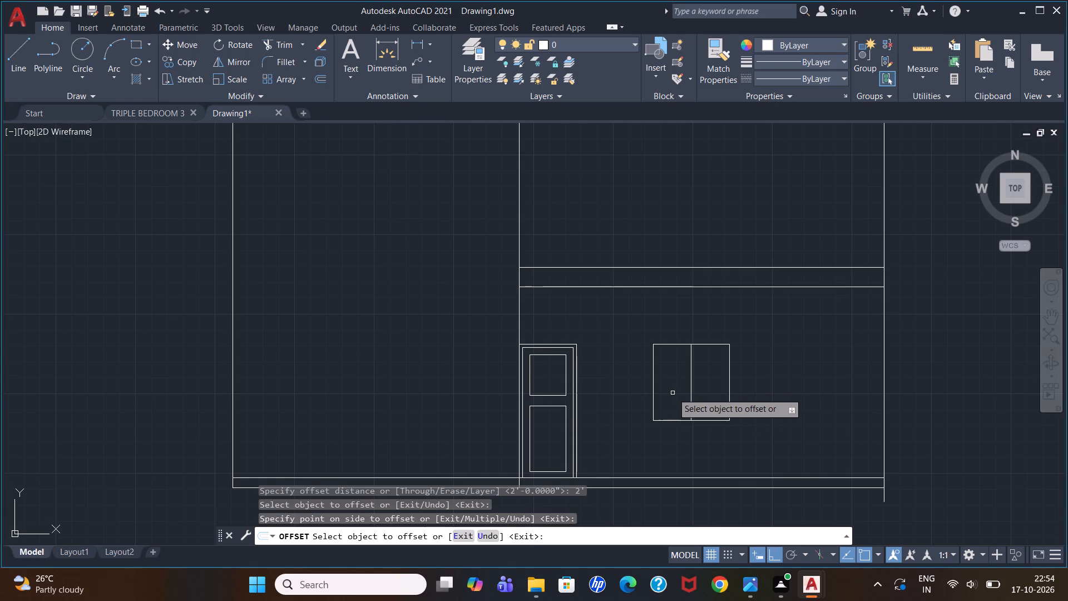
{"action": "key", "text": "Escape"}
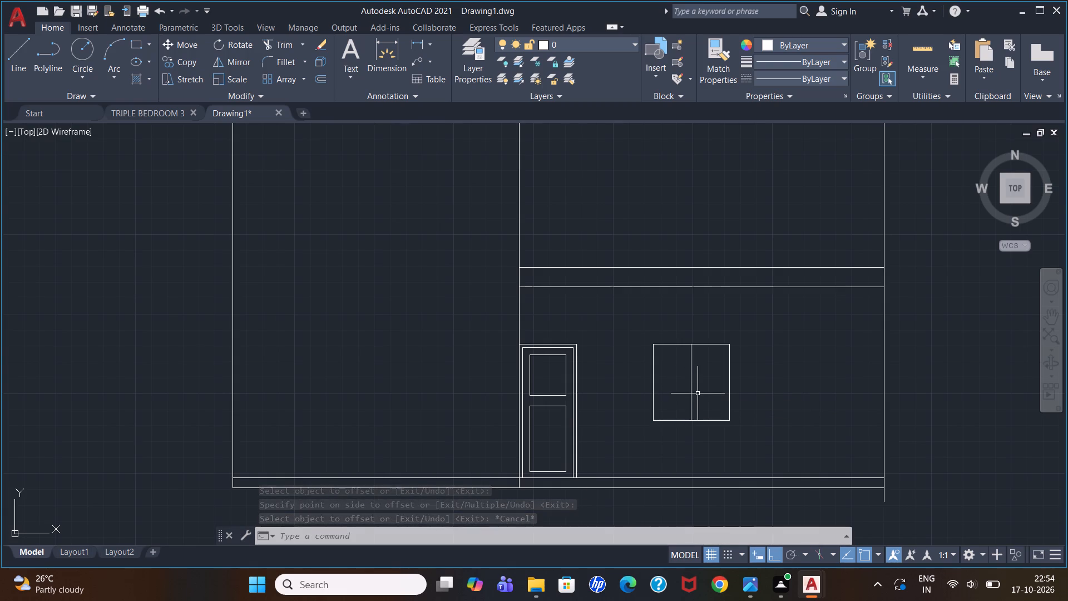
Offset the window's top edge 1' downward to form a horizontal divider for the upper panes.
{"action": "key", "text": "o"}
{"action": "key", "text": "Return"}
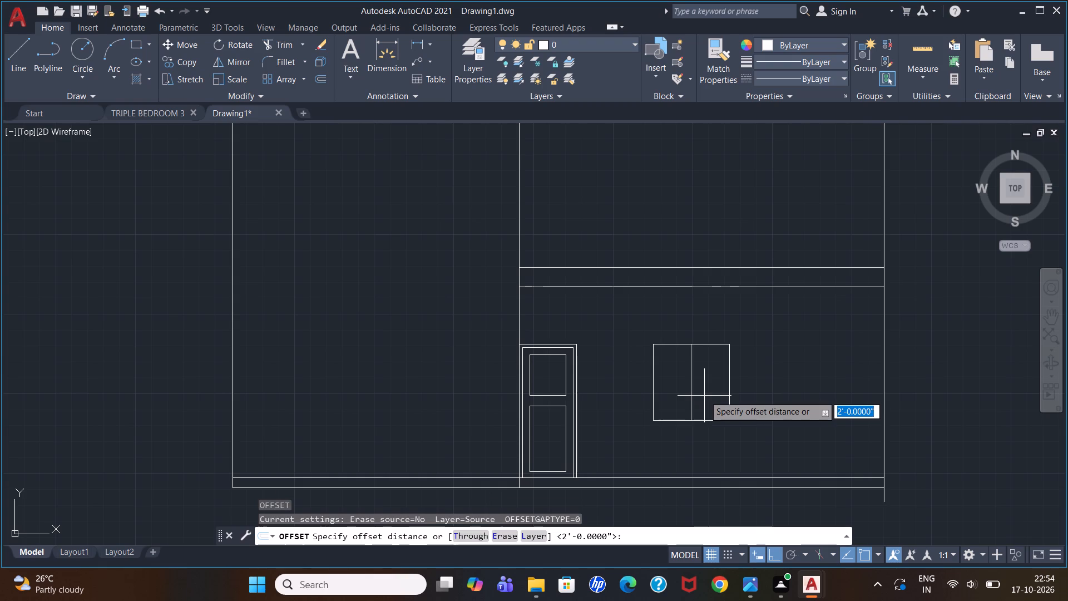
{"action": "type", "text": "1'"}
{"action": "key", "text": "Return"}
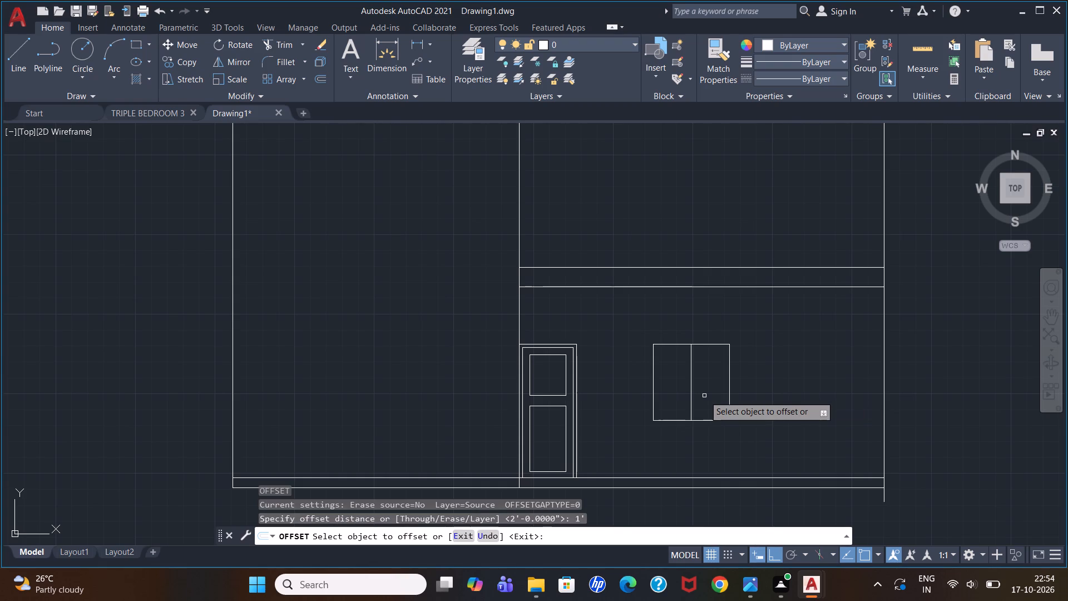
{"action": "left_click", "coordinate": [716, 344]}
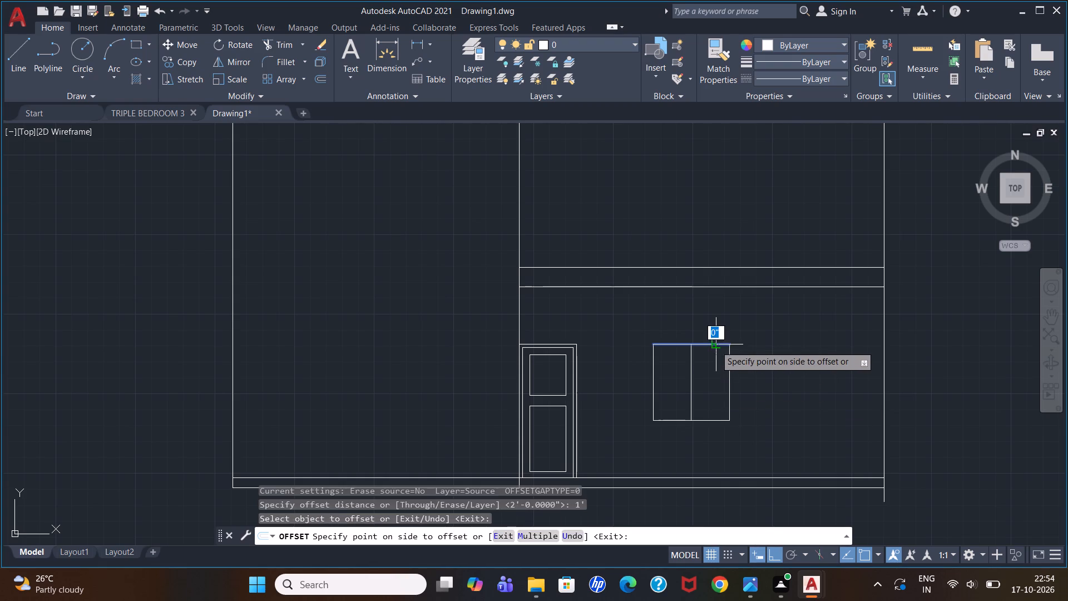
{"action": "left_click", "coordinate": [714, 364]}
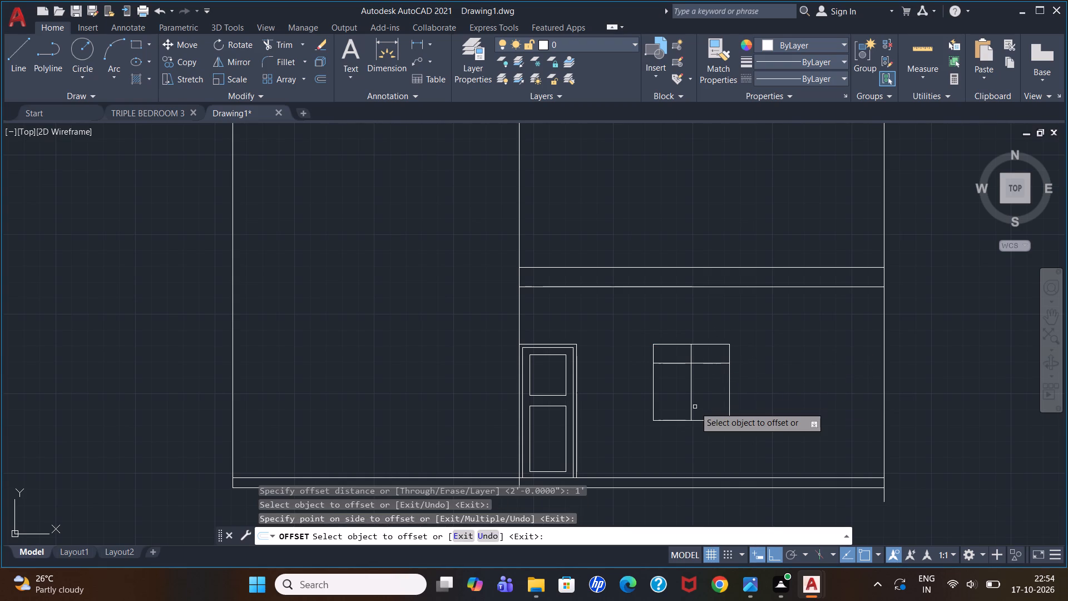
{"action": "key", "text": "Escape"}
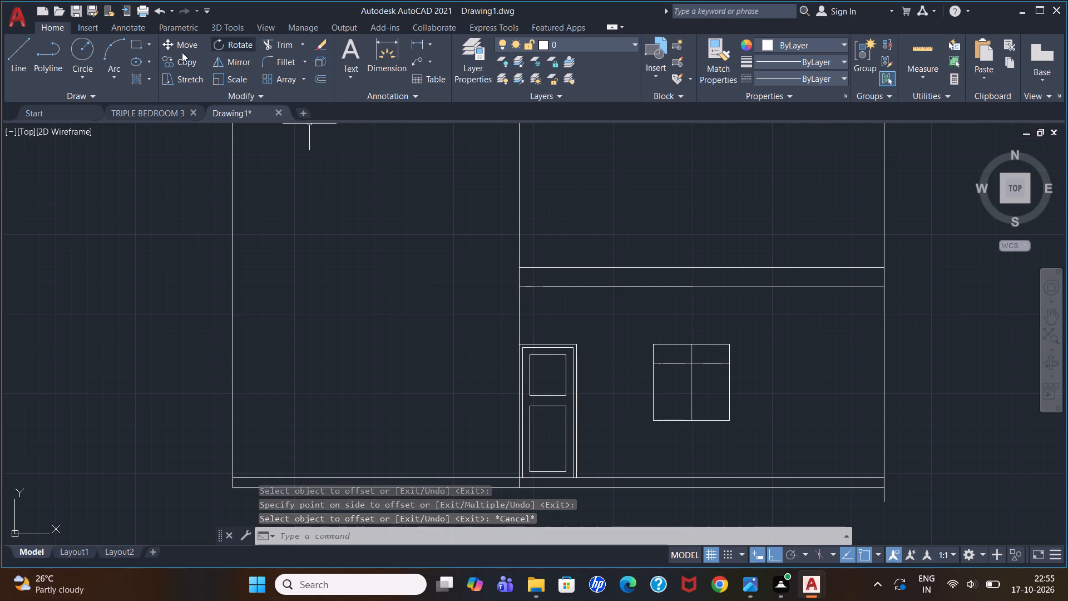
Draw a rectangle about 1'-10" by 10" inset within the window's upper-left pane.
{"action": "left_click", "coordinate": [141, 40]}
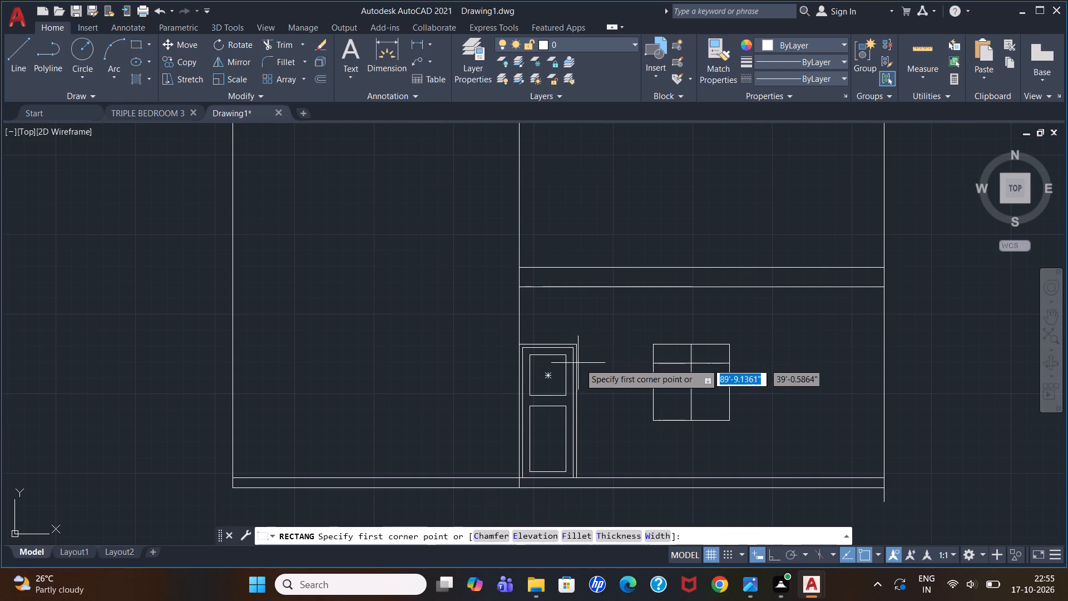
{"action": "scroll", "coordinate": [689, 321], "scroll_direction": "up", "scroll_amount": 2}
{"action": "scroll", "coordinate": [662, 368], "scroll_direction": "up", "scroll_amount": 2}
{"action": "scroll", "coordinate": [662, 368], "scroll_direction": "down", "scroll_amount": 1}
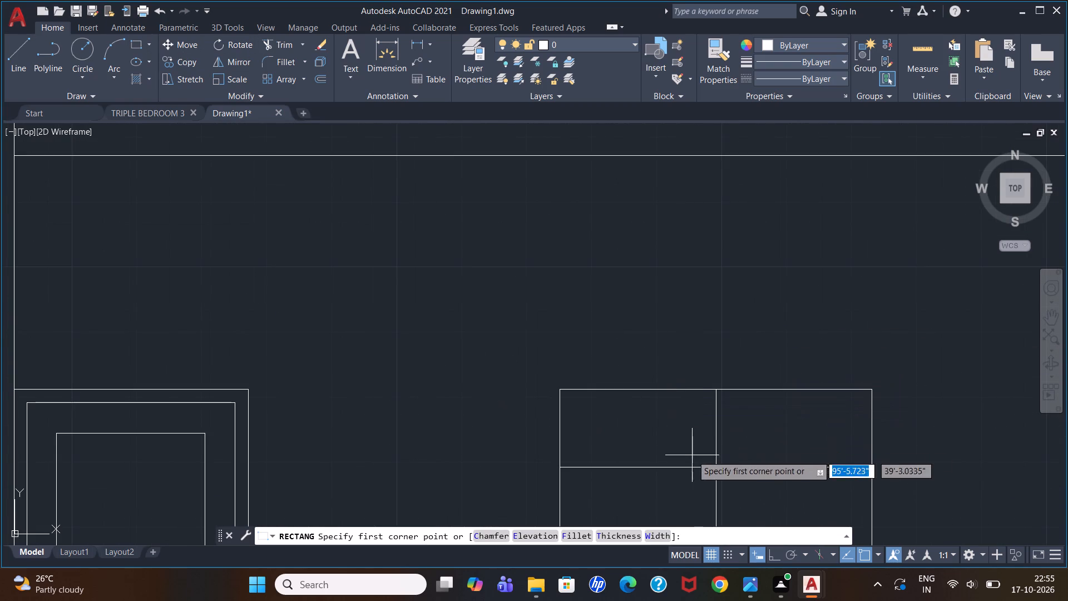
{"action": "scroll", "coordinate": [609, 423], "scroll_direction": "up", "scroll_amount": 1}
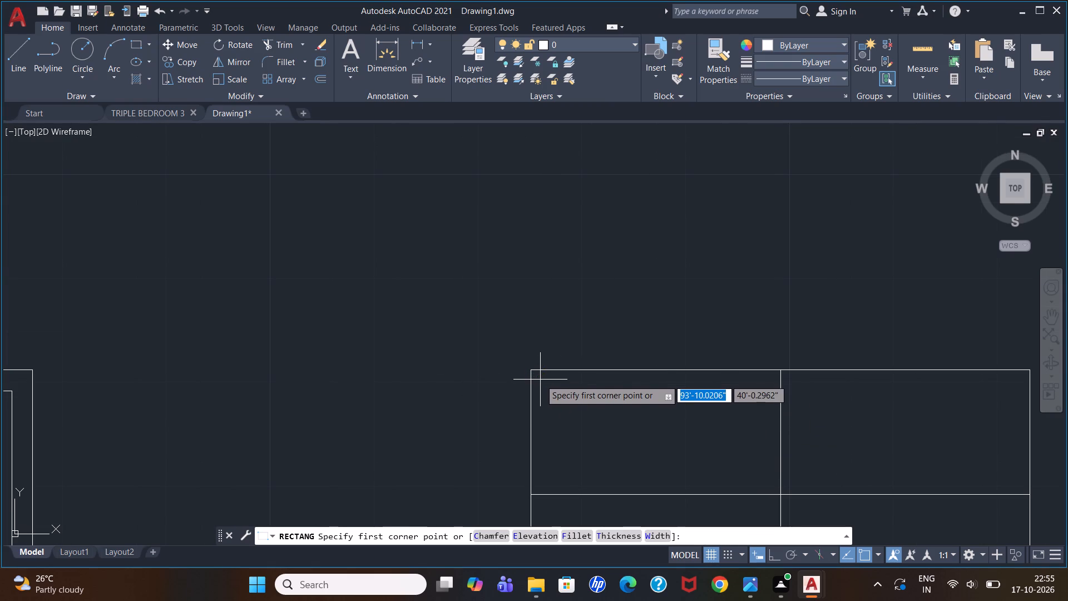
{"action": "left_click", "coordinate": [540, 379]}
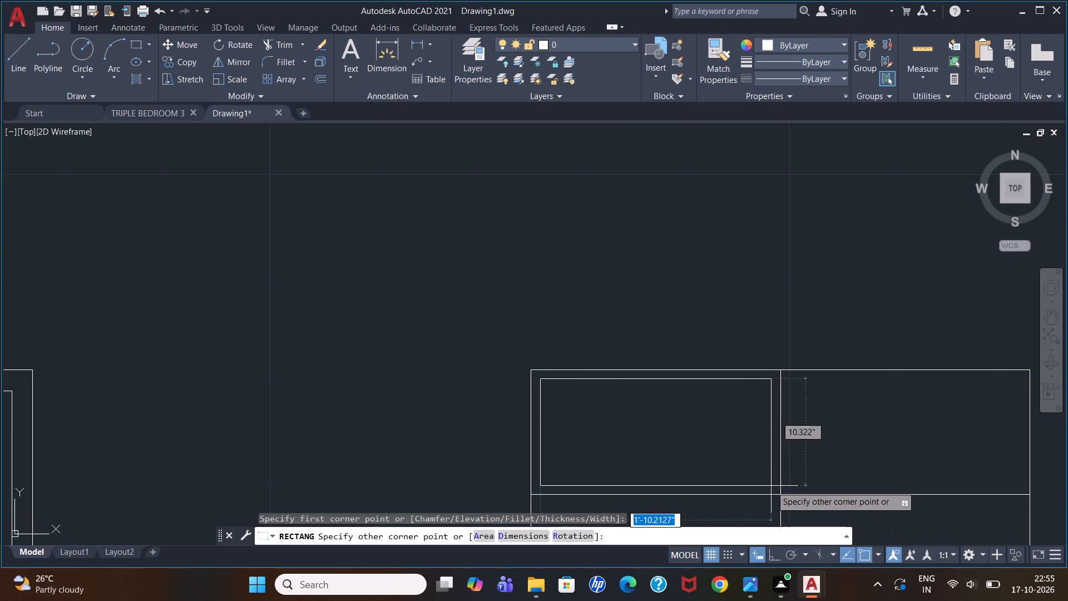
{"action": "left_click", "coordinate": [772, 485]}
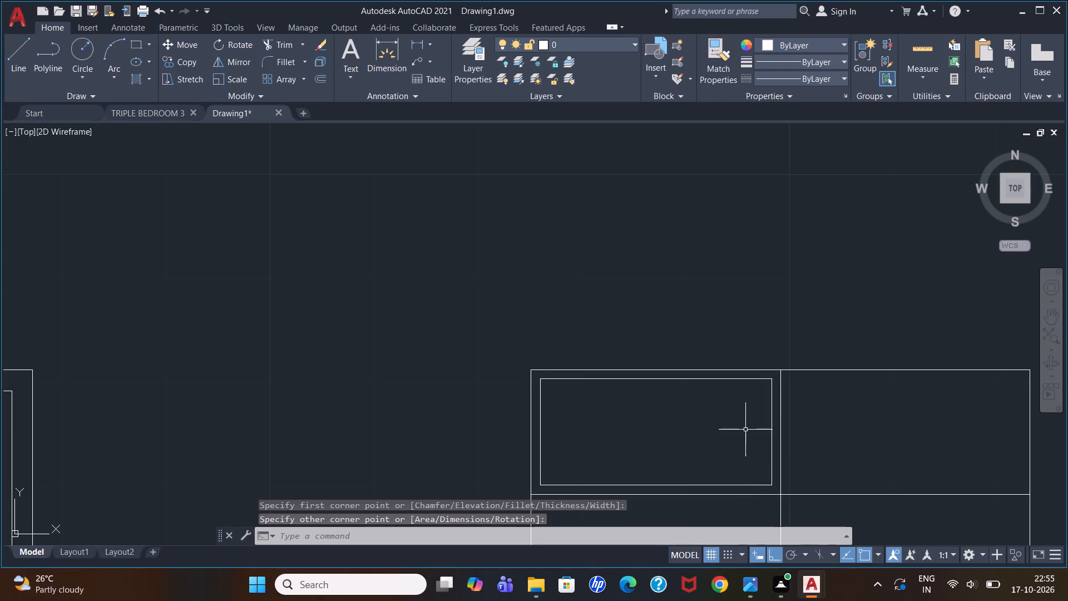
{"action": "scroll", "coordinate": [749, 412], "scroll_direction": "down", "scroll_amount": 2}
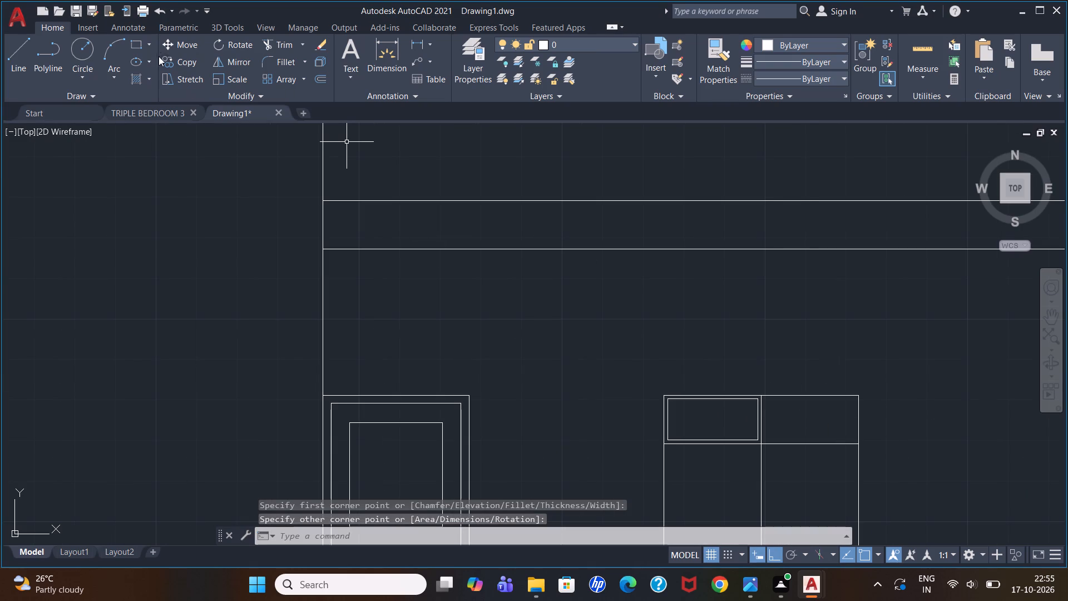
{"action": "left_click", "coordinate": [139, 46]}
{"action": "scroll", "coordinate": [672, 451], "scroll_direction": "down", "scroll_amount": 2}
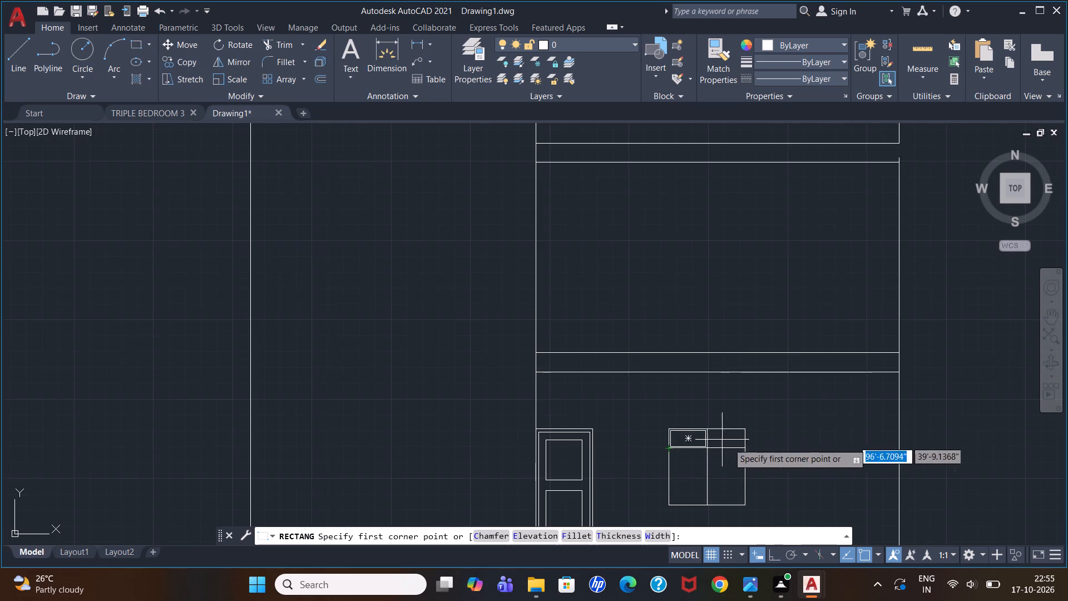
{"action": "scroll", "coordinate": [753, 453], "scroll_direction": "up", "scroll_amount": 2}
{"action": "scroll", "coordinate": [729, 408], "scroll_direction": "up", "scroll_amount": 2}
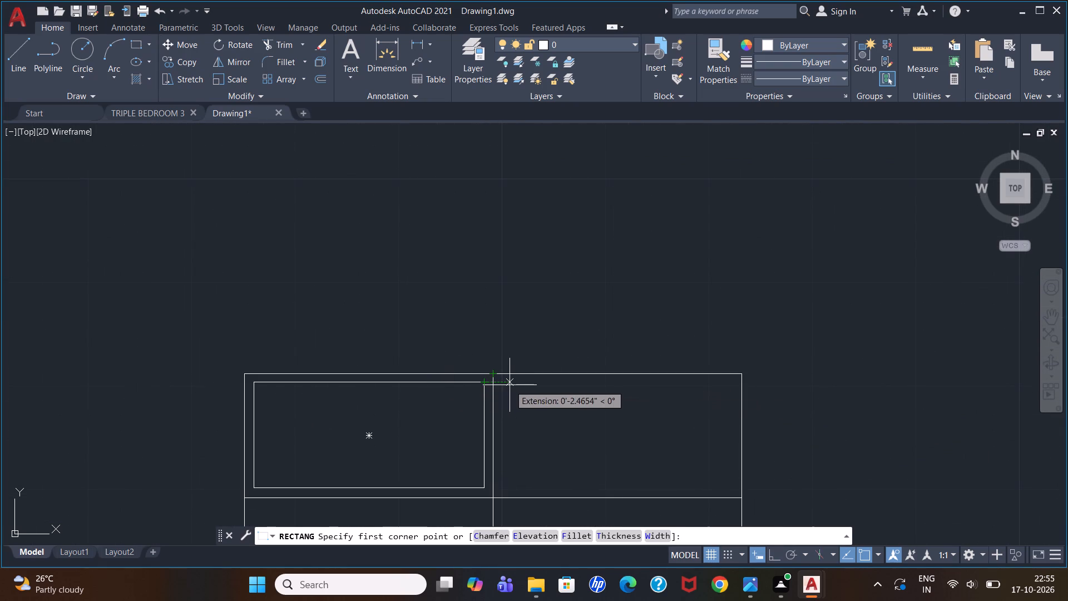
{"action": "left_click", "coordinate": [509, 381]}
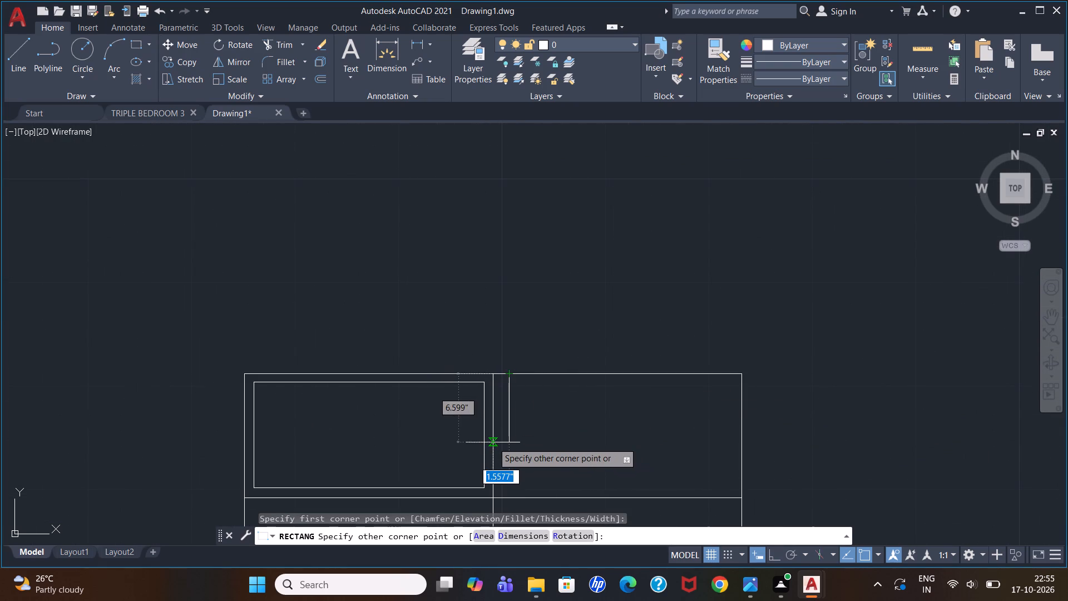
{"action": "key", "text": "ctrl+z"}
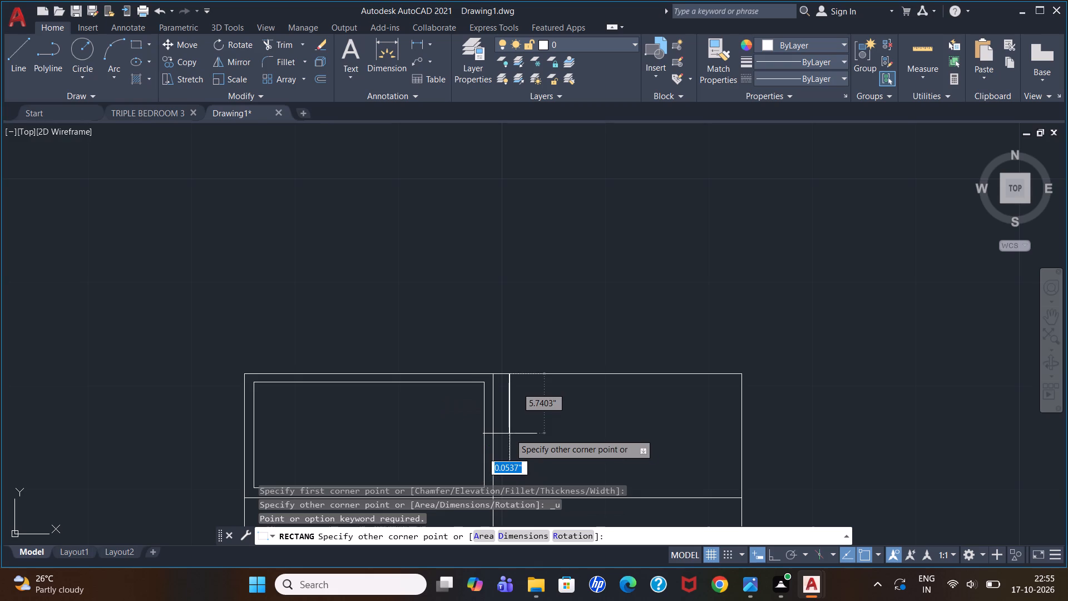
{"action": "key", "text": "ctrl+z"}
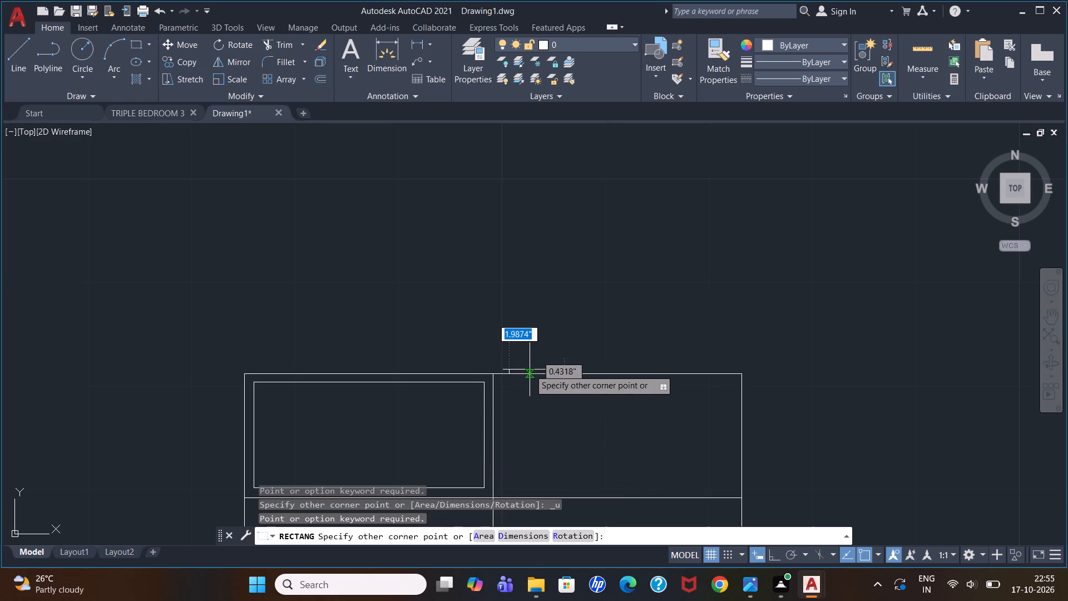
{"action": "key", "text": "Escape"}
Draw a rectangle about 1'-10" by 10" inset within the window's upper-right pane, in line with the first.
{"action": "scroll", "coordinate": [527, 366], "scroll_direction": "down", "scroll_amount": 2}
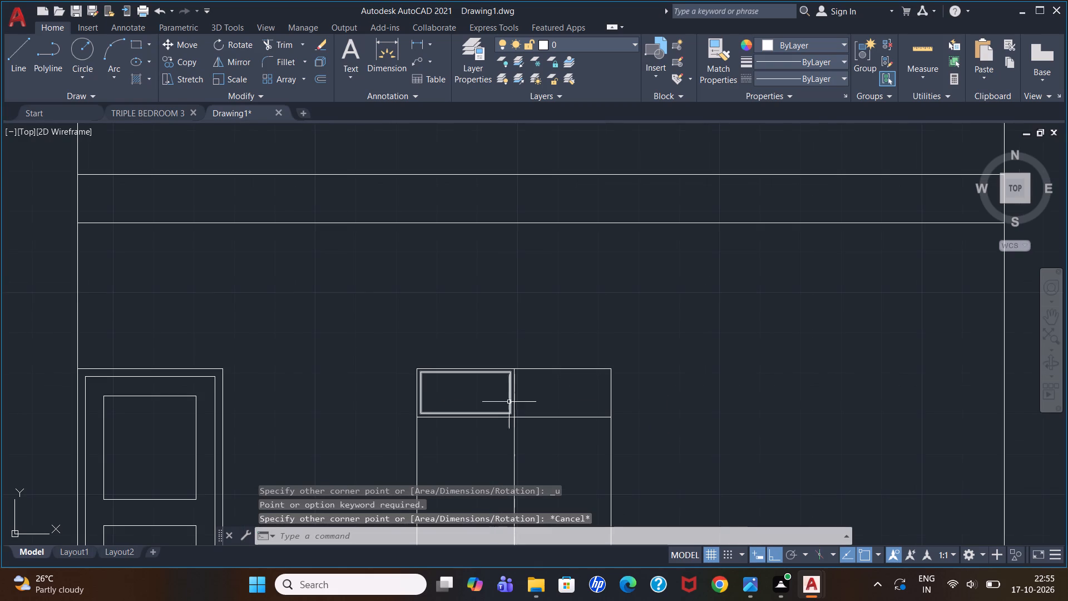
{"action": "scroll", "coordinate": [501, 413], "scroll_direction": "up", "scroll_amount": 1}
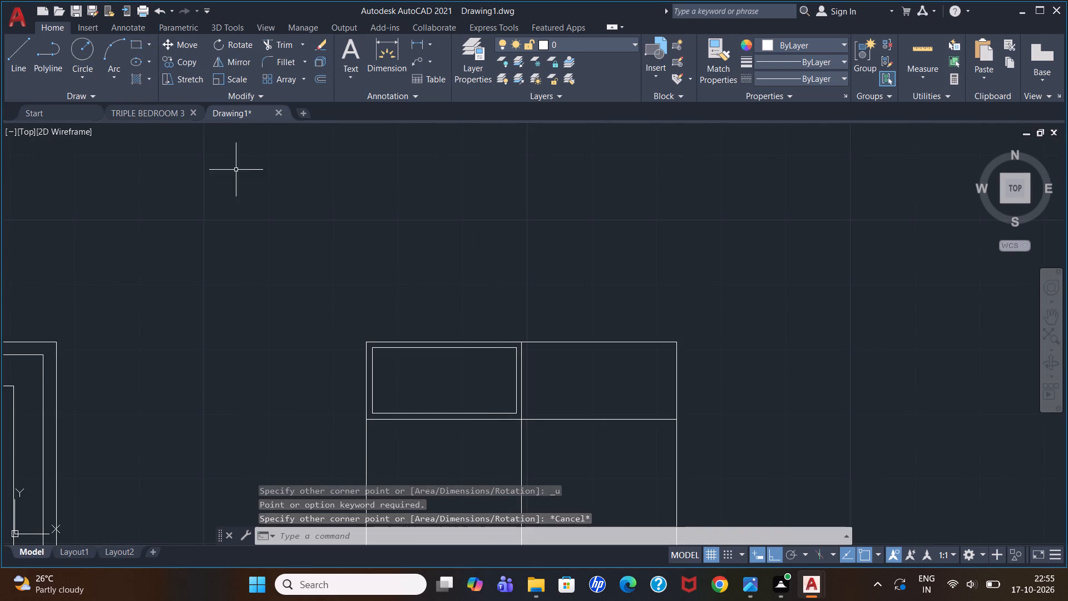
{"action": "left_click", "coordinate": [138, 44]}
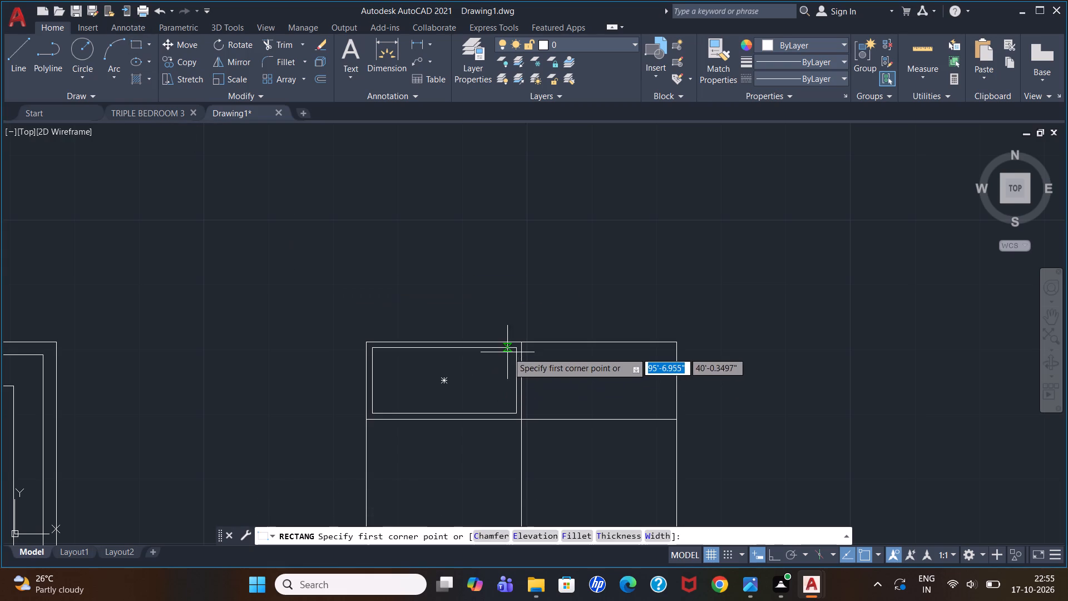
{"action": "scroll", "coordinate": [564, 358], "scroll_direction": "up", "scroll_amount": 3}
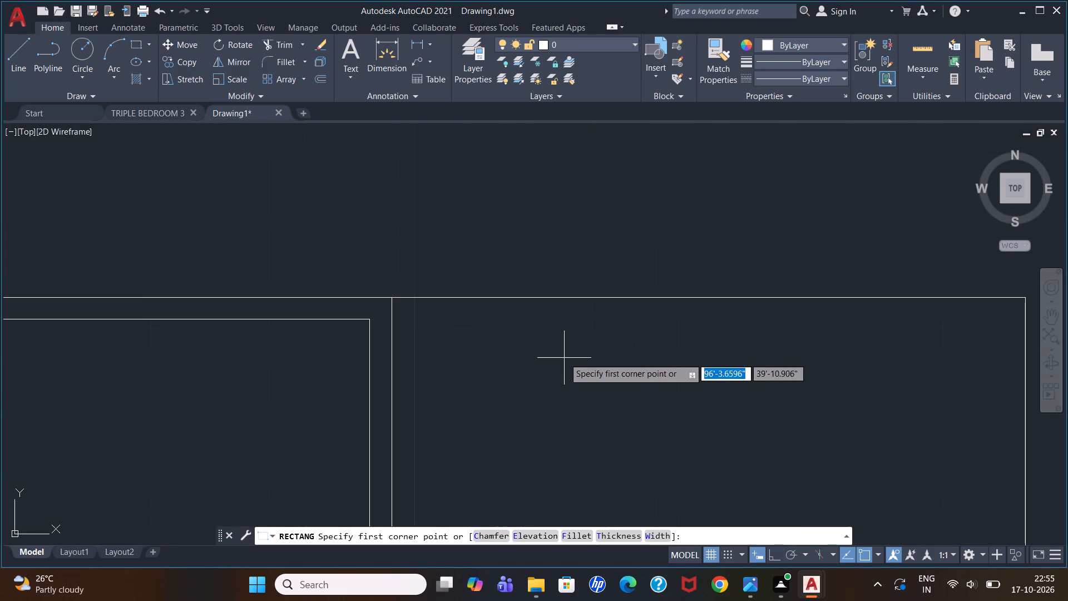
{"action": "left_click", "coordinate": [418, 321]}
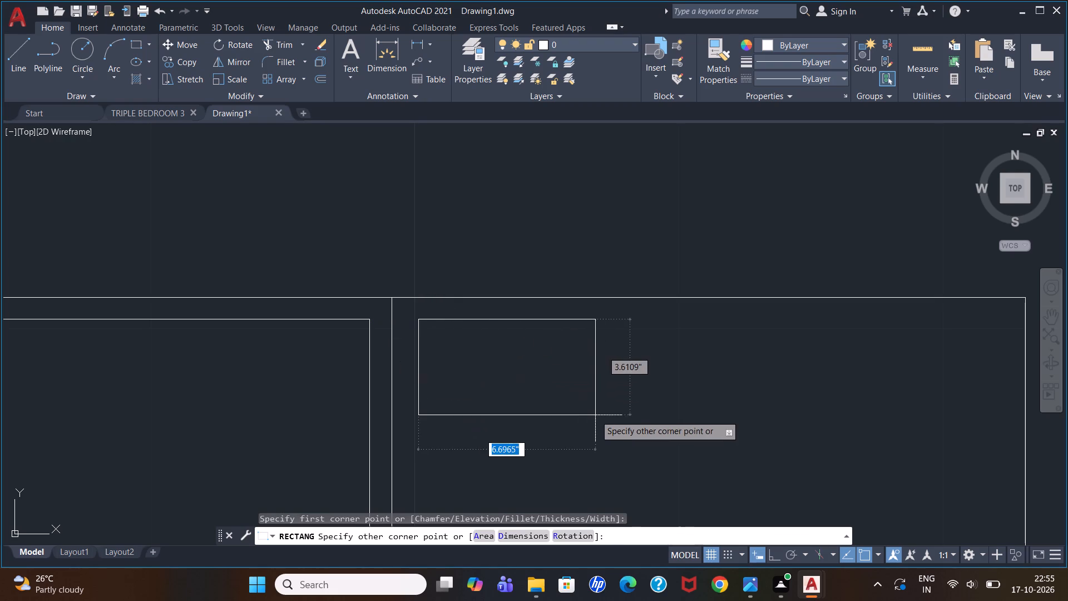
{"action": "scroll", "coordinate": [595, 415], "scroll_direction": "down", "scroll_amount": 2}
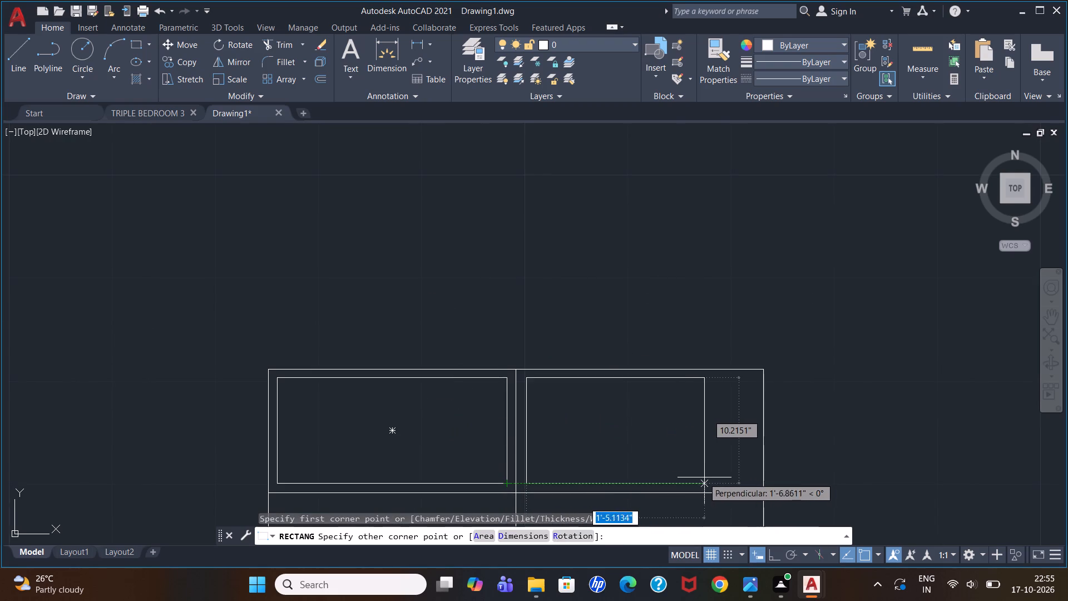
{"action": "left_click", "coordinate": [752, 485]}
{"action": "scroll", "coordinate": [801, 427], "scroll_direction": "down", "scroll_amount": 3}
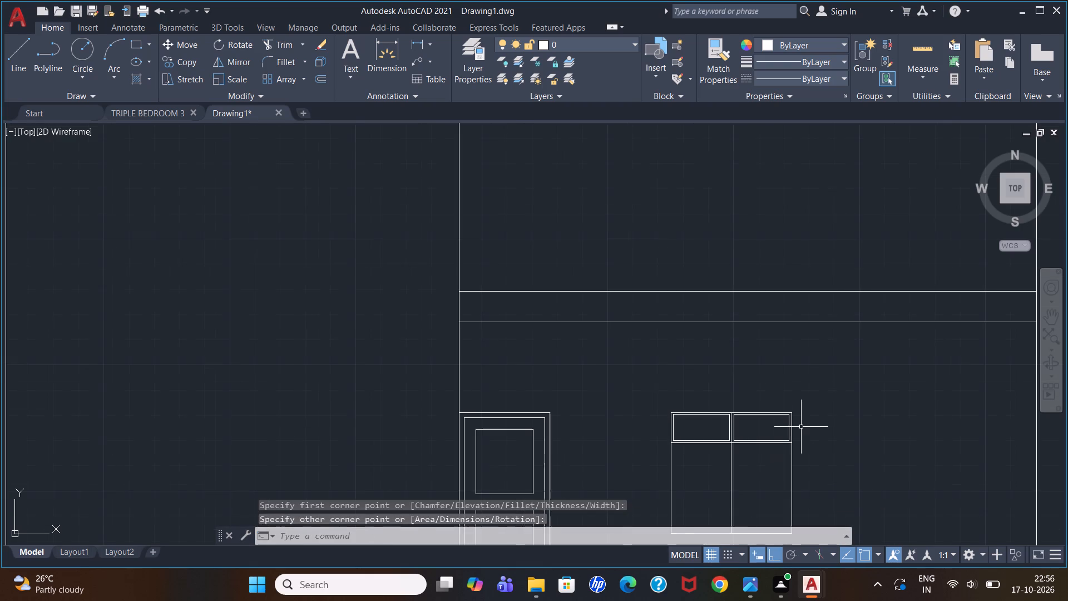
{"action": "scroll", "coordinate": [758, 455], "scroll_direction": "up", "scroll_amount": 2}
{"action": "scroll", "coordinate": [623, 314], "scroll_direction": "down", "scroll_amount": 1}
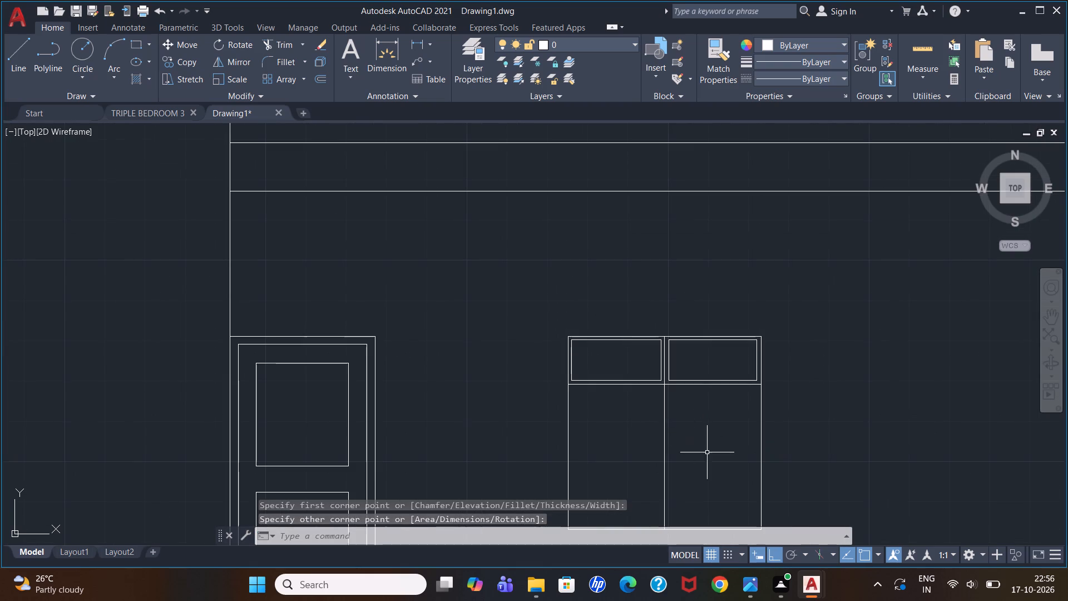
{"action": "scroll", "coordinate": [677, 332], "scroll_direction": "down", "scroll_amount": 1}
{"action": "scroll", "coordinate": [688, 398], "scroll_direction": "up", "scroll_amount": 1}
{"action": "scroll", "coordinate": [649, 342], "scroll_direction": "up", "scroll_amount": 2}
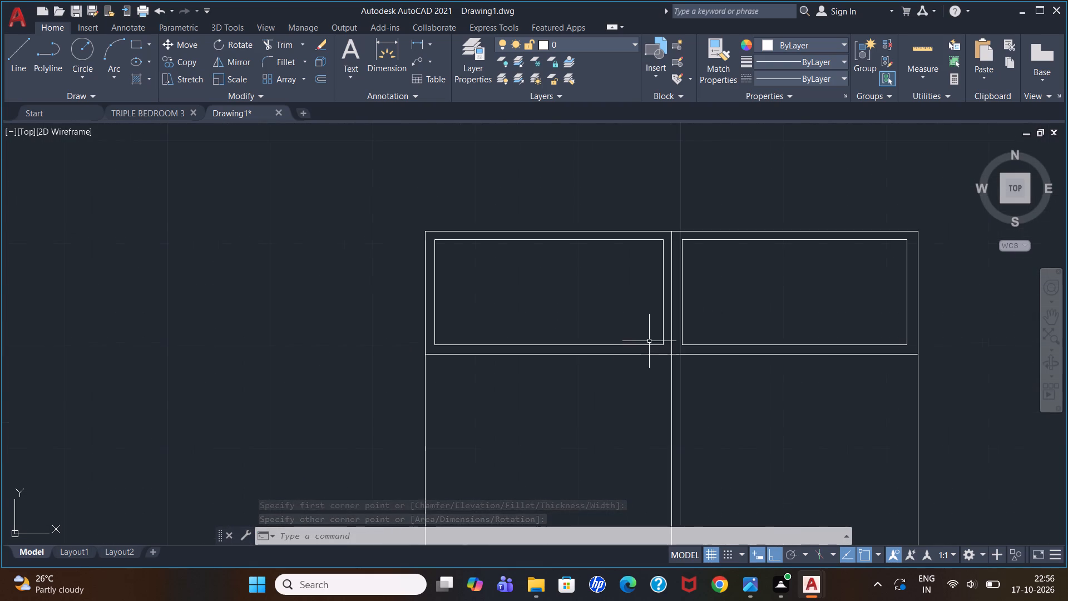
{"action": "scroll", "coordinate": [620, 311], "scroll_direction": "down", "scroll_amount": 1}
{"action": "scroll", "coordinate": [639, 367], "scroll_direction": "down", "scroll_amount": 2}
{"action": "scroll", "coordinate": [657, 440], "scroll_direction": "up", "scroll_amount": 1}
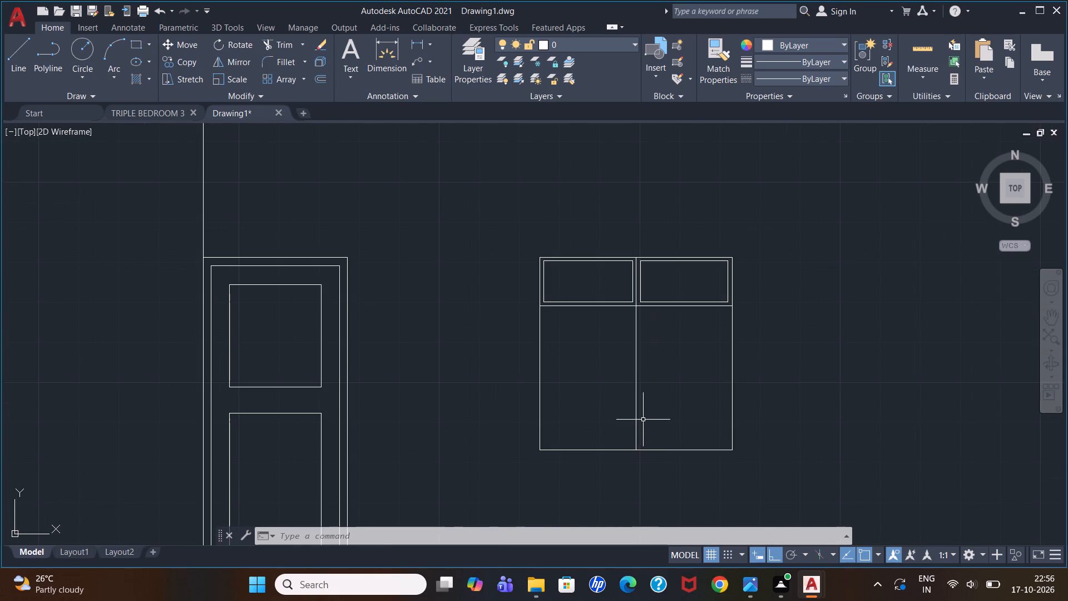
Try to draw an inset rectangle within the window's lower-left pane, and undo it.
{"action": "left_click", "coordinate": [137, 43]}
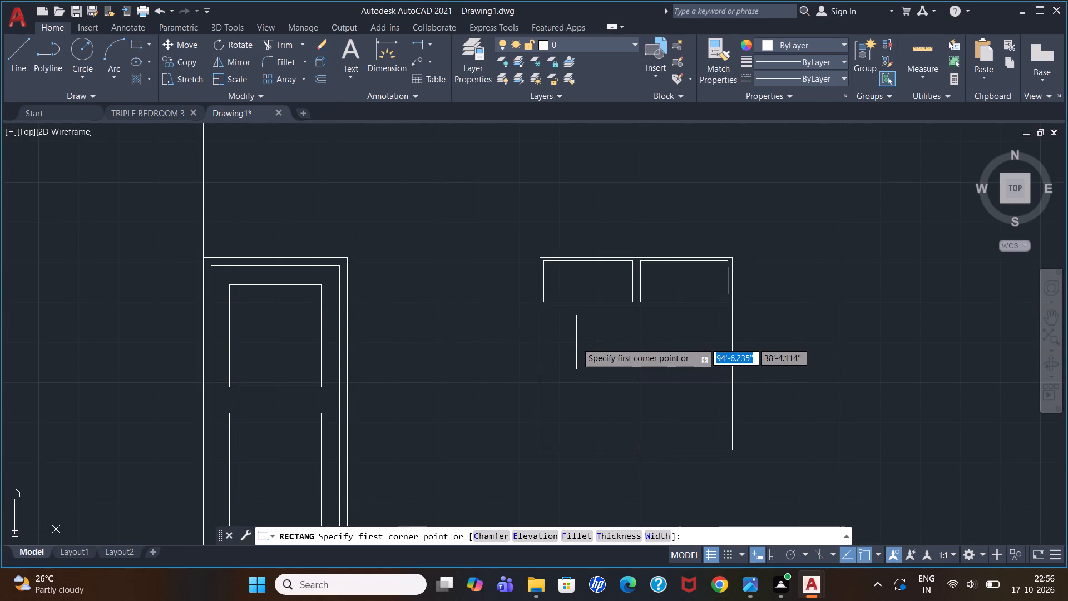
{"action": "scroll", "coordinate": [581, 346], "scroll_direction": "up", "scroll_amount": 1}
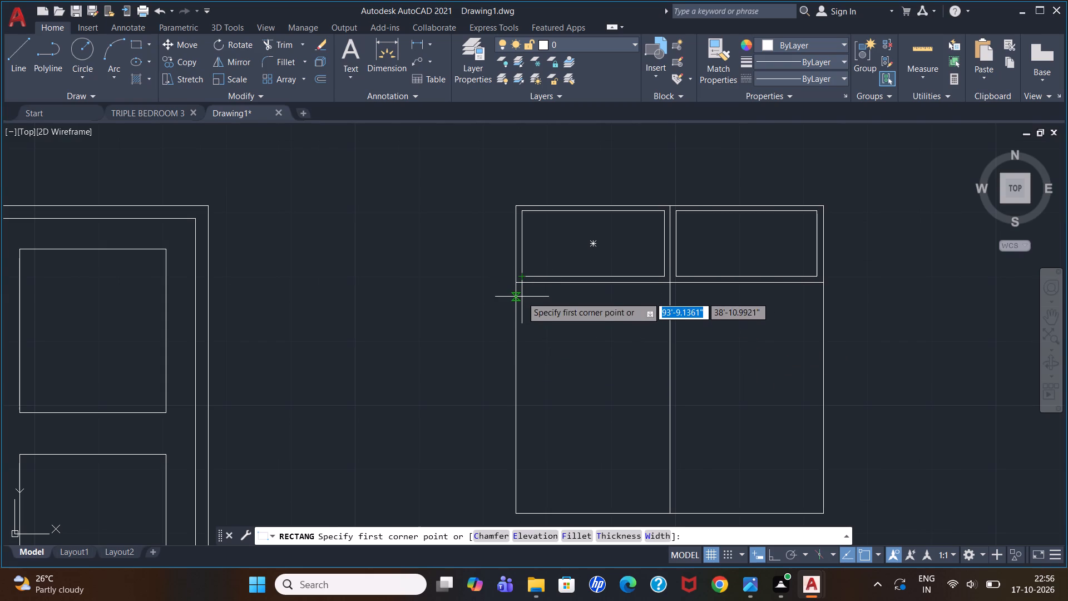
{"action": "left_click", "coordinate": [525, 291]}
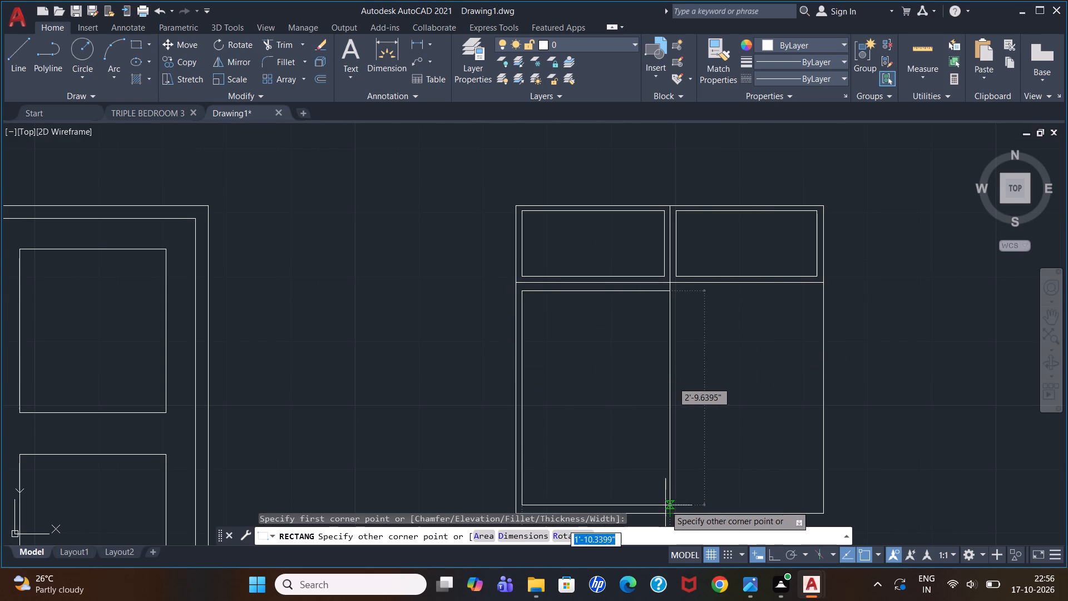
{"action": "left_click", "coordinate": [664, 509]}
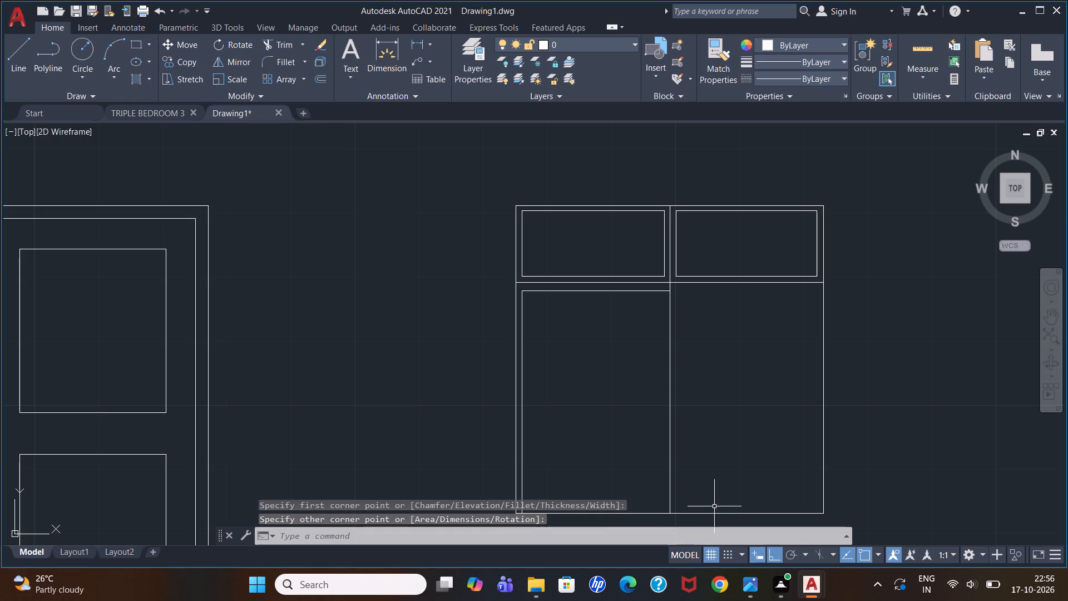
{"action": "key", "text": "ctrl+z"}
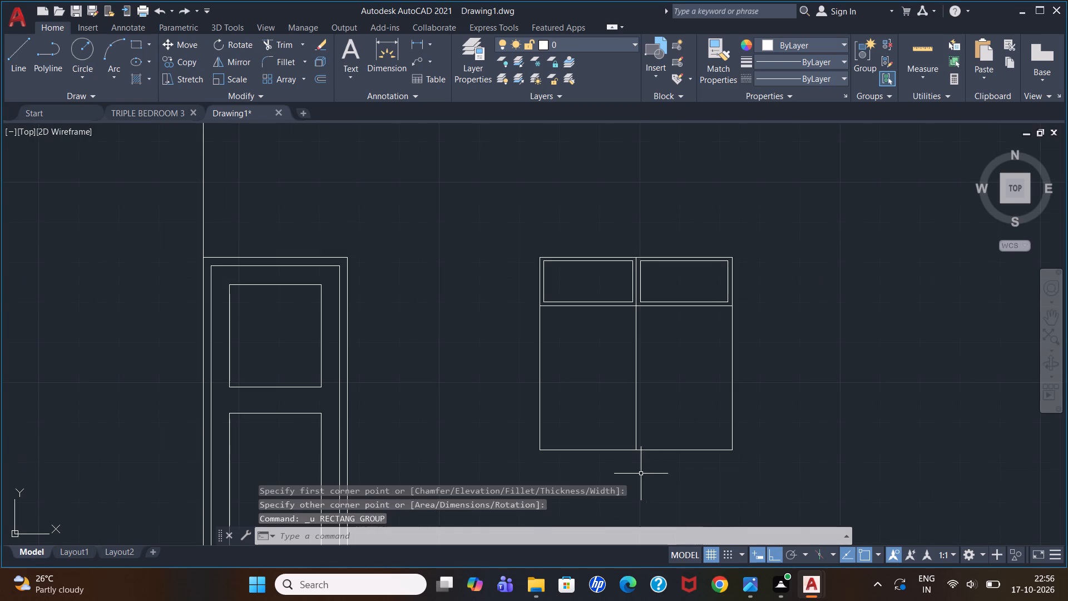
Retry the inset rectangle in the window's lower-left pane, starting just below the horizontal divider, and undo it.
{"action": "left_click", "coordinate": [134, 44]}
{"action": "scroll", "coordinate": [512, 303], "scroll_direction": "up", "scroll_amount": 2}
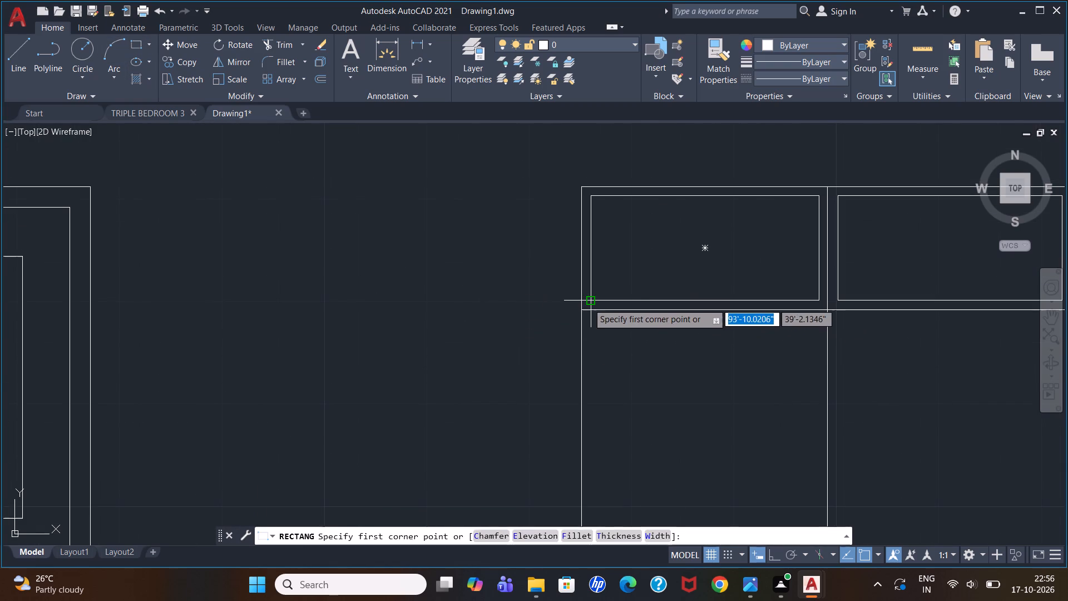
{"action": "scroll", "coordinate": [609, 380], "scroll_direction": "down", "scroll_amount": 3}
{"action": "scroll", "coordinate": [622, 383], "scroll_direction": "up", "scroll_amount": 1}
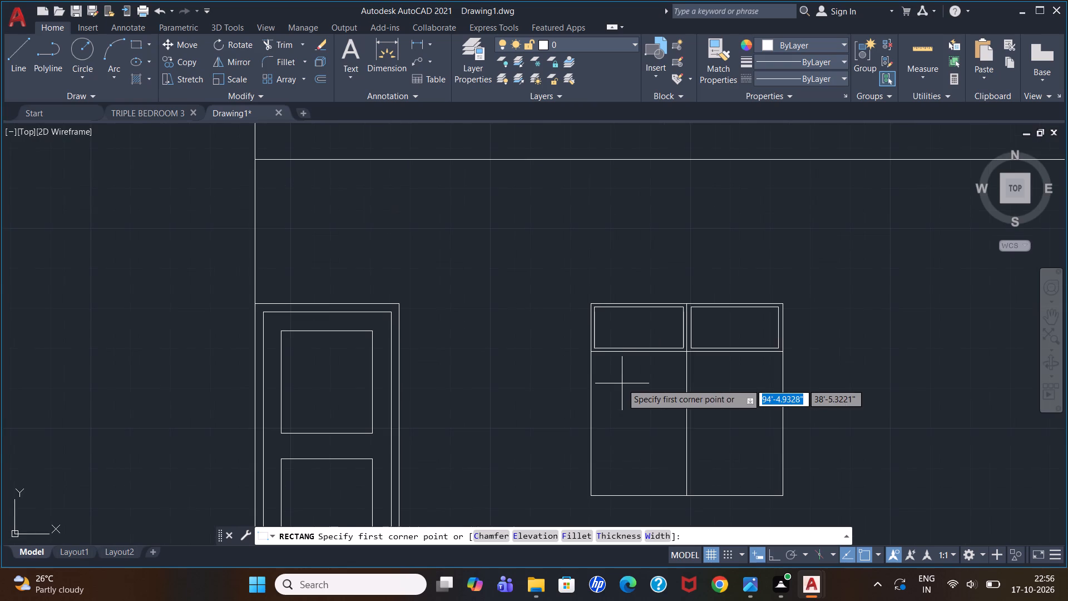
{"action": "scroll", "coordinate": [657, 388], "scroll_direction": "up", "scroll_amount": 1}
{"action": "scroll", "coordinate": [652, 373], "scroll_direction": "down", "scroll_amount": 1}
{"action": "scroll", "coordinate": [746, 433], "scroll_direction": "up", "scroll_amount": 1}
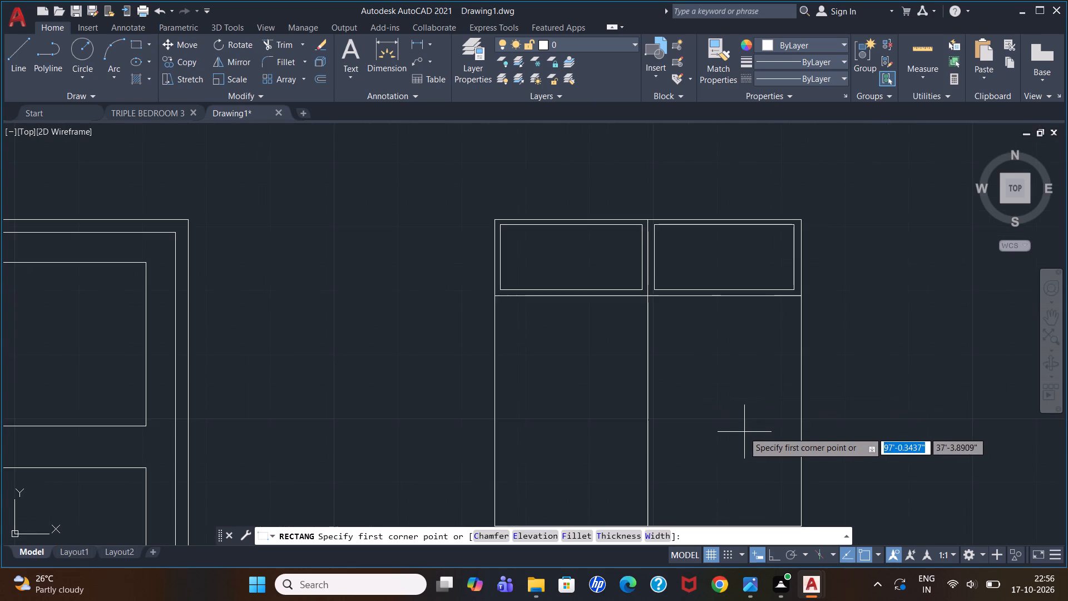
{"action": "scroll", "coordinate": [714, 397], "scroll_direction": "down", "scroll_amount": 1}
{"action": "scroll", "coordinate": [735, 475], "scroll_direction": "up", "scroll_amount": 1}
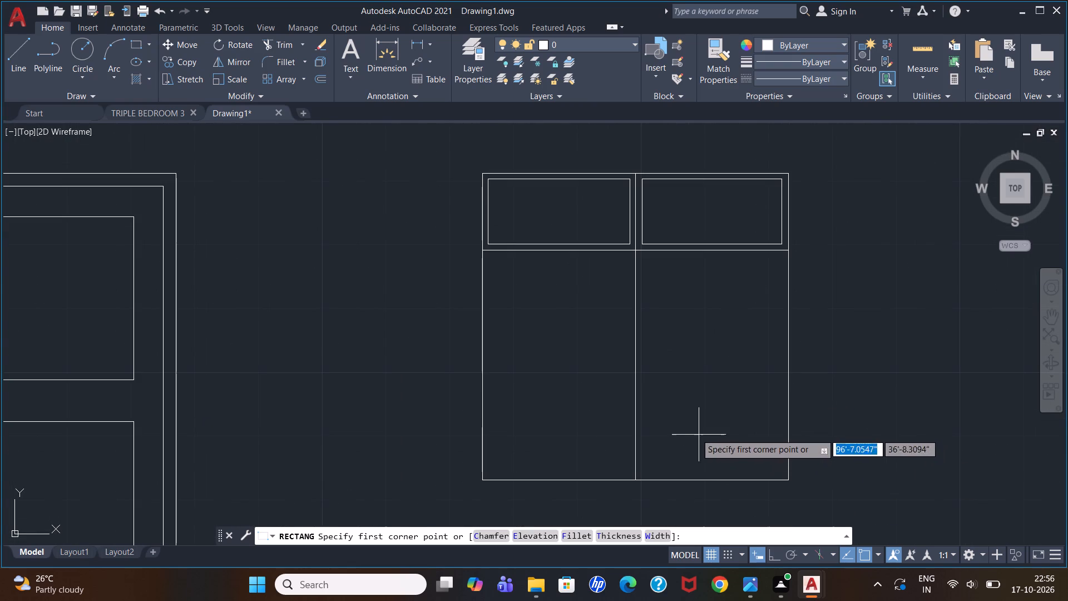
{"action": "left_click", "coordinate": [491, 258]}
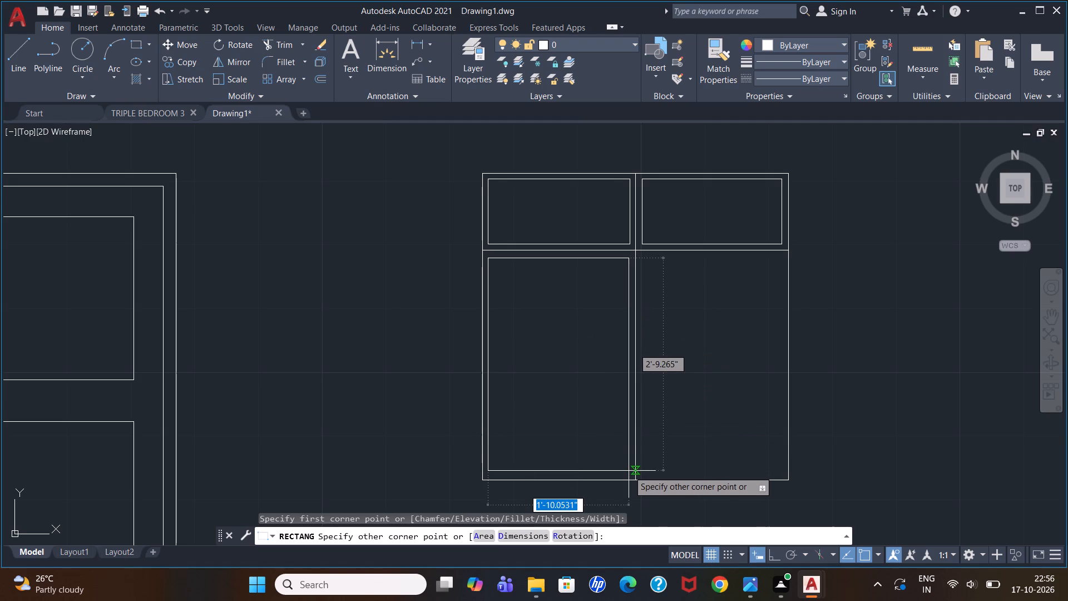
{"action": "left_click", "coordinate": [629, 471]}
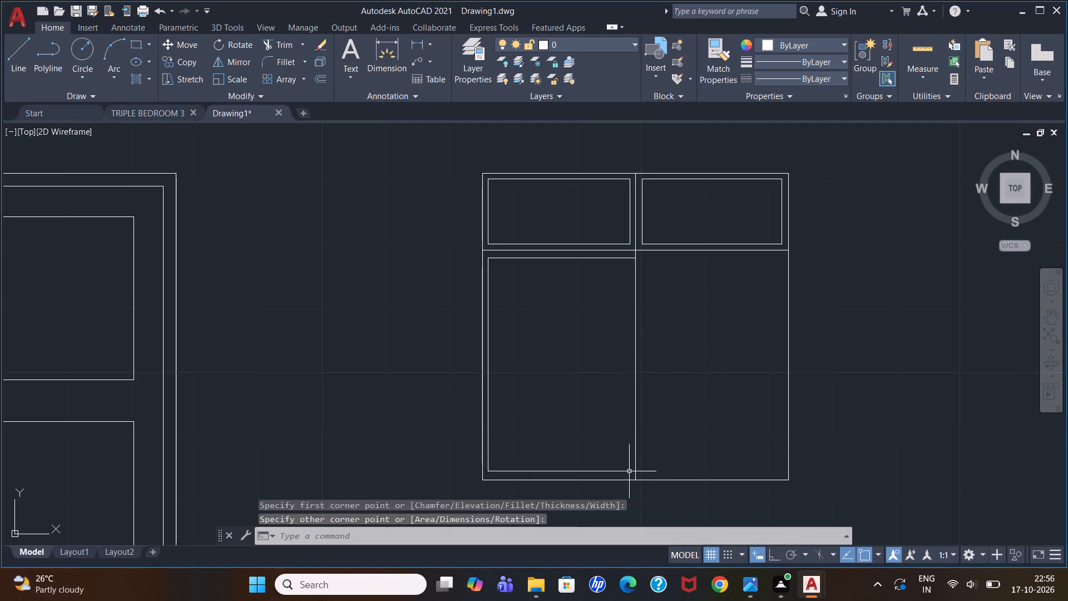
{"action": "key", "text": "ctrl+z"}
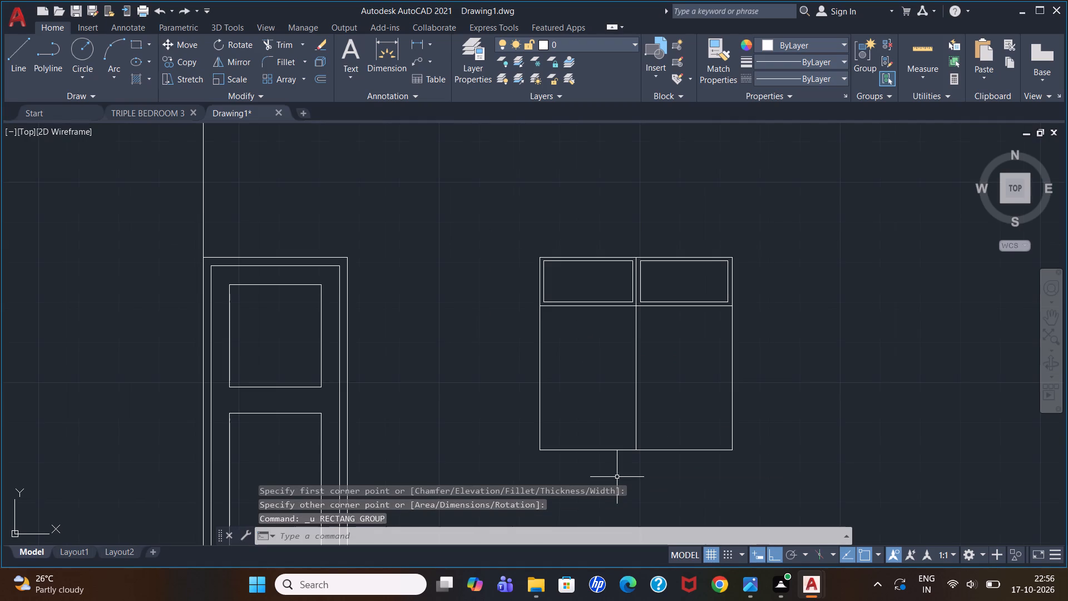
Draw a rectangle about 1'-10" by 2'-9" inset within the window's lower-left pane.
{"action": "scroll", "coordinate": [651, 420], "scroll_direction": "up", "scroll_amount": 1}
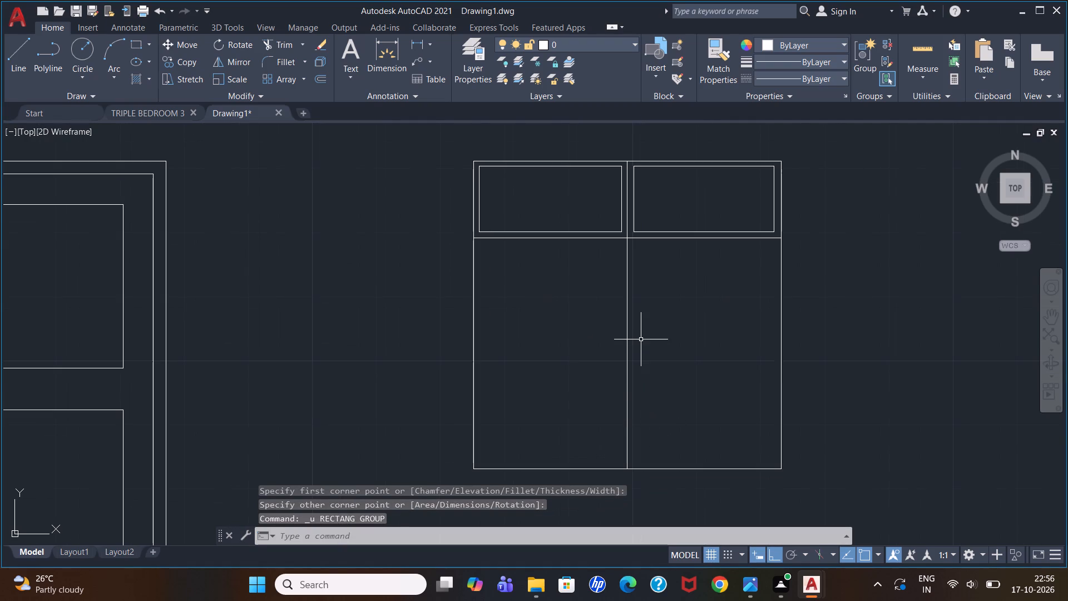
{"action": "left_click", "coordinate": [136, 40]}
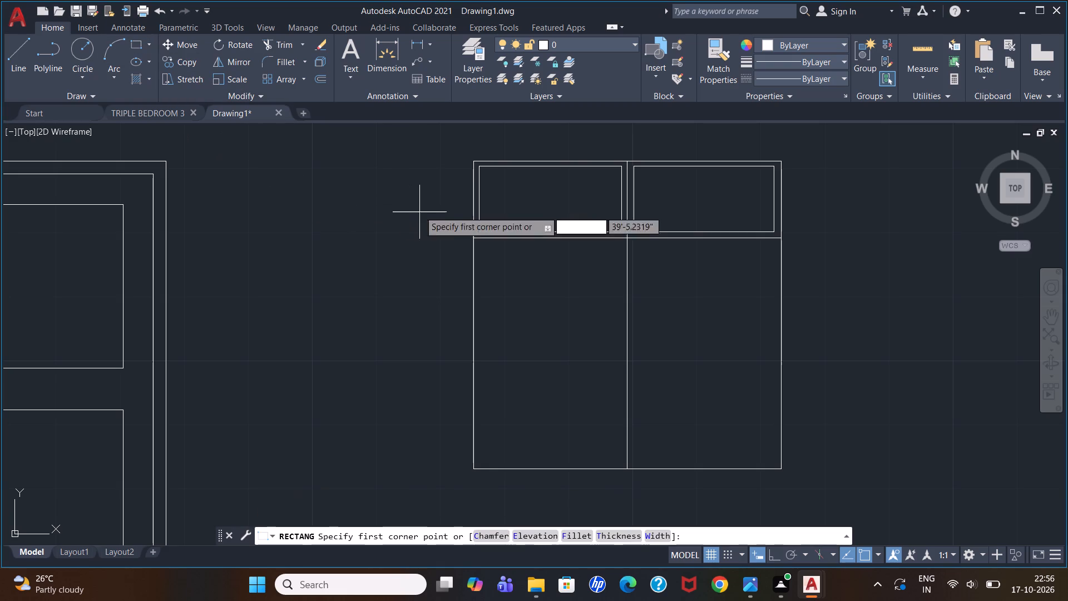
{"action": "left_click", "coordinate": [481, 247]}
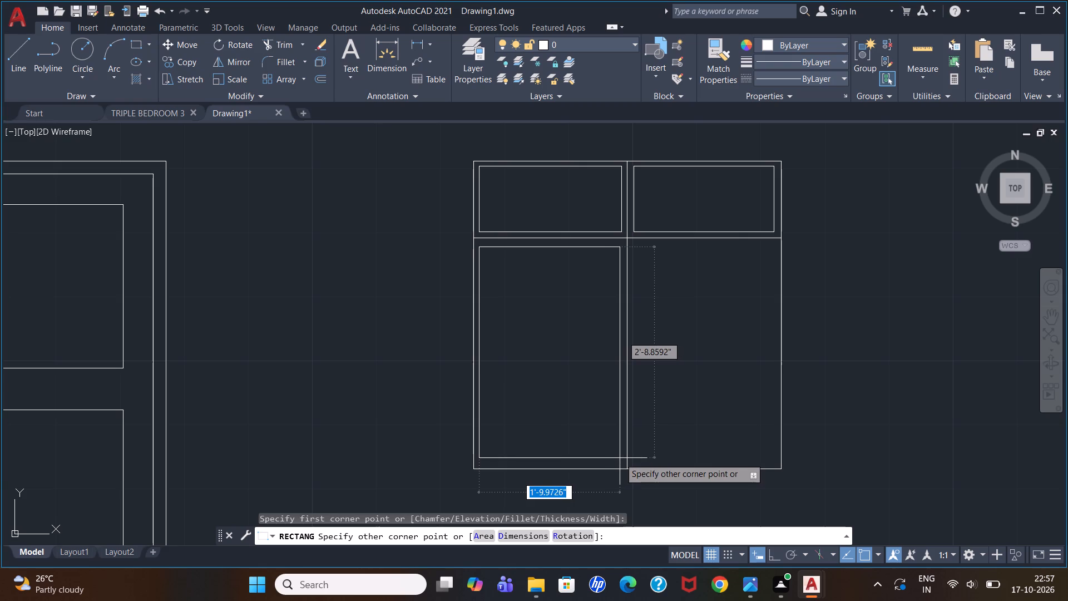
{"action": "left_click", "coordinate": [620, 458]}
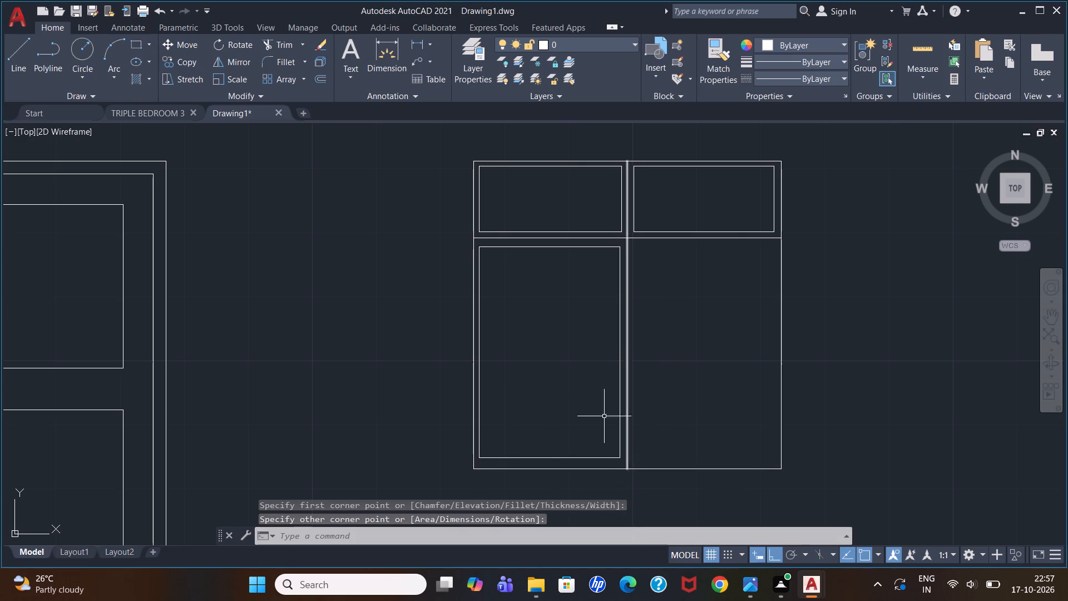
Draw a rectangle about 1'-9" by 2'-9" inset within the window's lower-right pane, with its top in line with the first.
{"action": "left_click", "coordinate": [134, 46]}
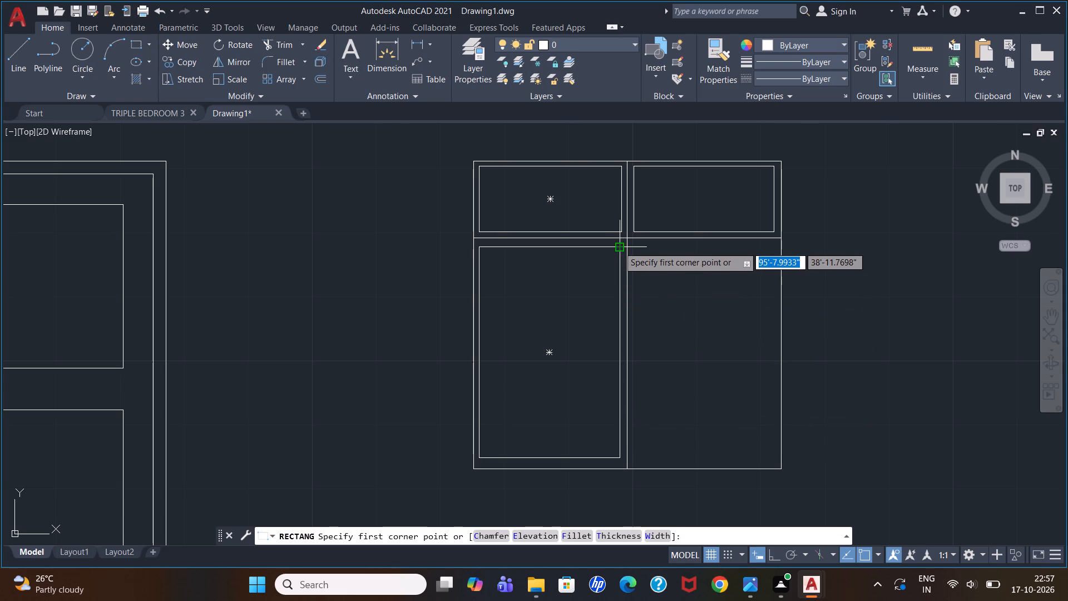
{"action": "left_click", "coordinate": [636, 246]}
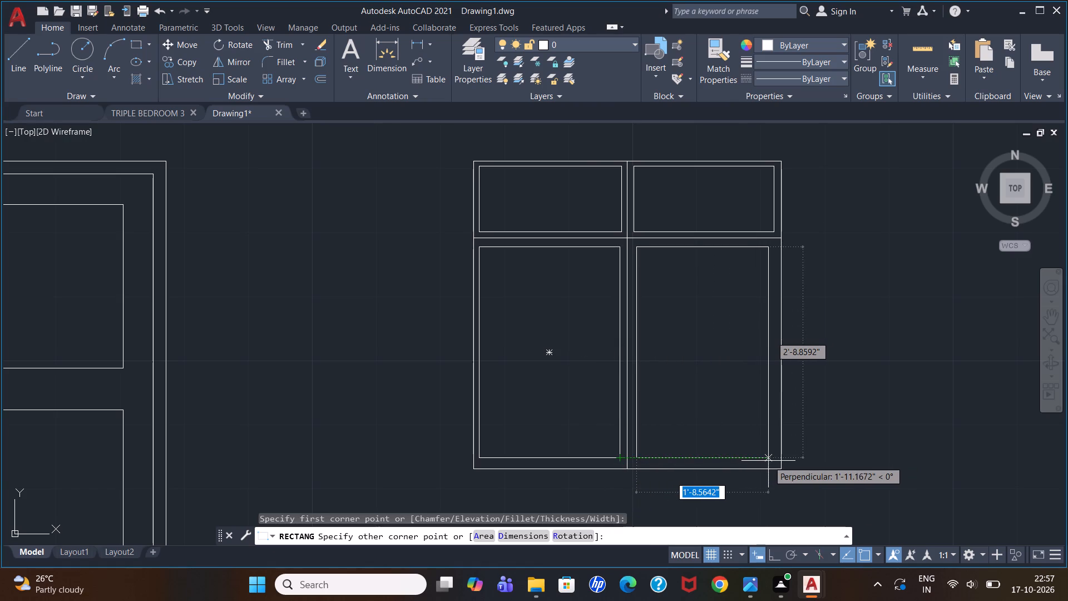
{"action": "left_click", "coordinate": [772, 460]}
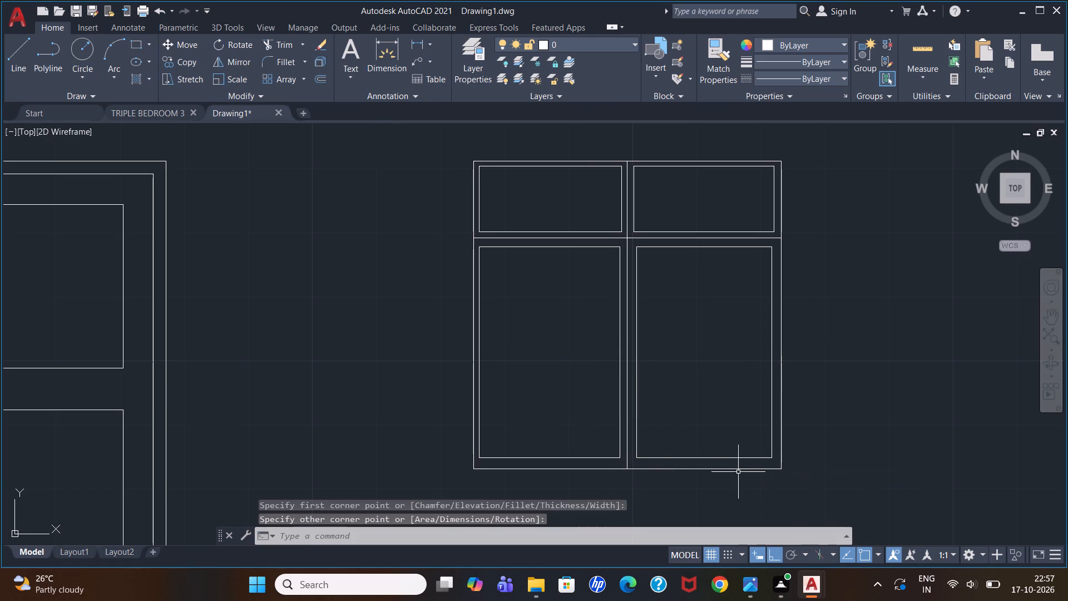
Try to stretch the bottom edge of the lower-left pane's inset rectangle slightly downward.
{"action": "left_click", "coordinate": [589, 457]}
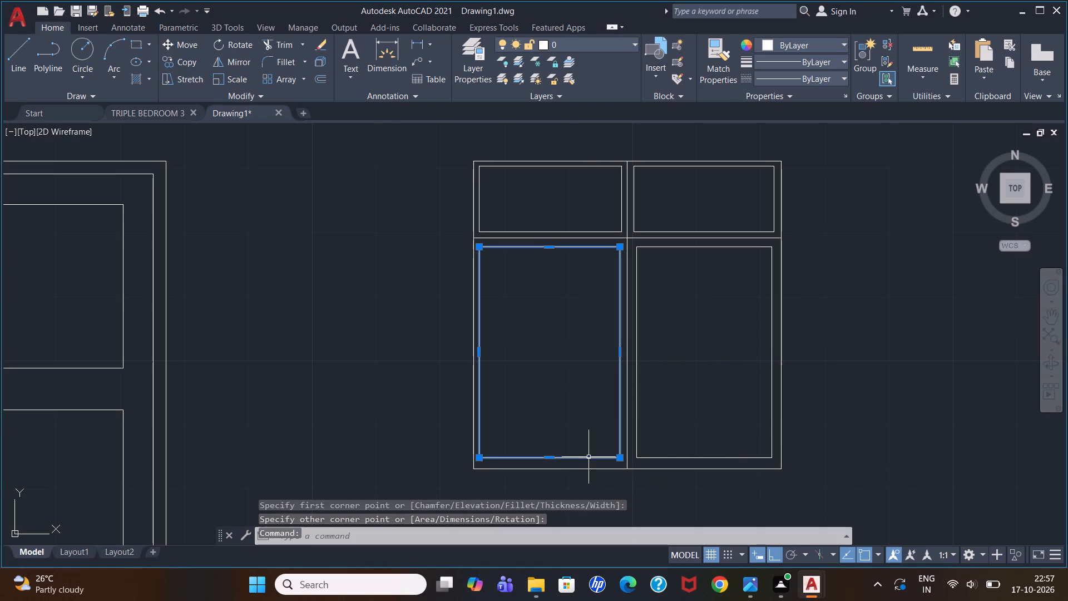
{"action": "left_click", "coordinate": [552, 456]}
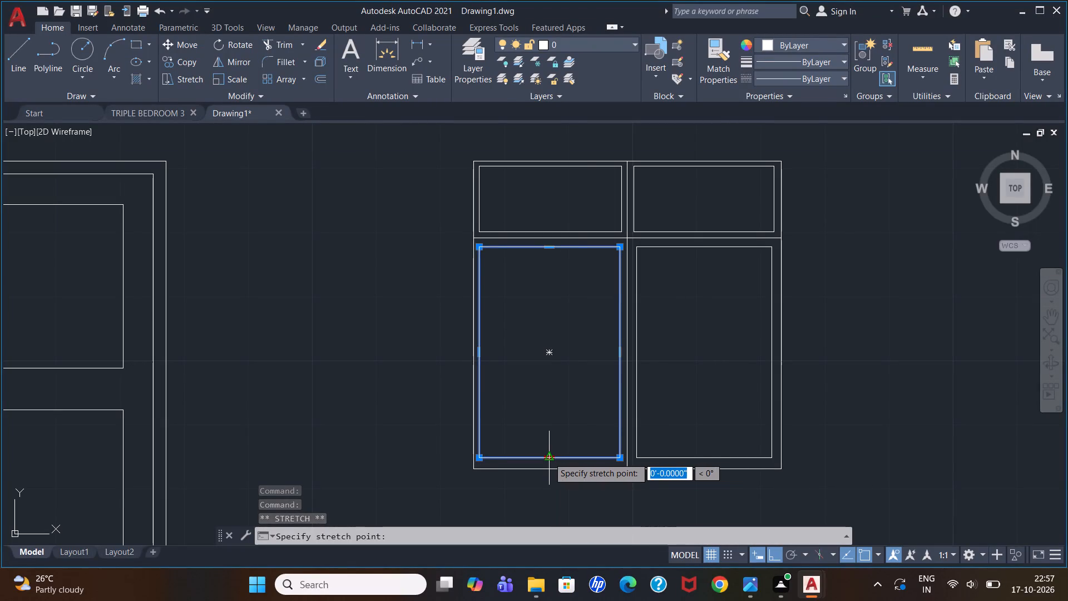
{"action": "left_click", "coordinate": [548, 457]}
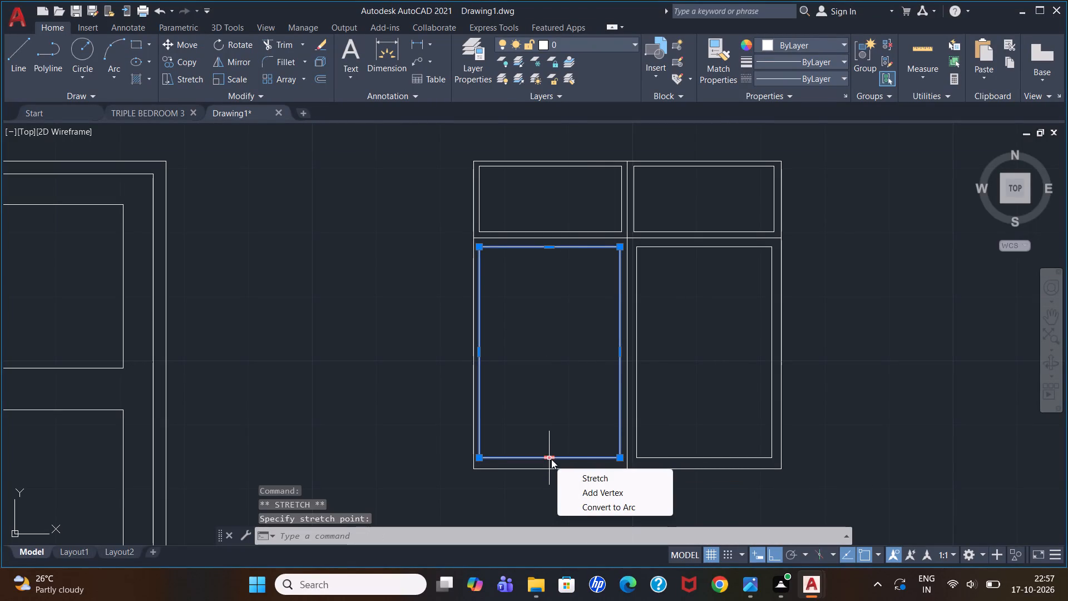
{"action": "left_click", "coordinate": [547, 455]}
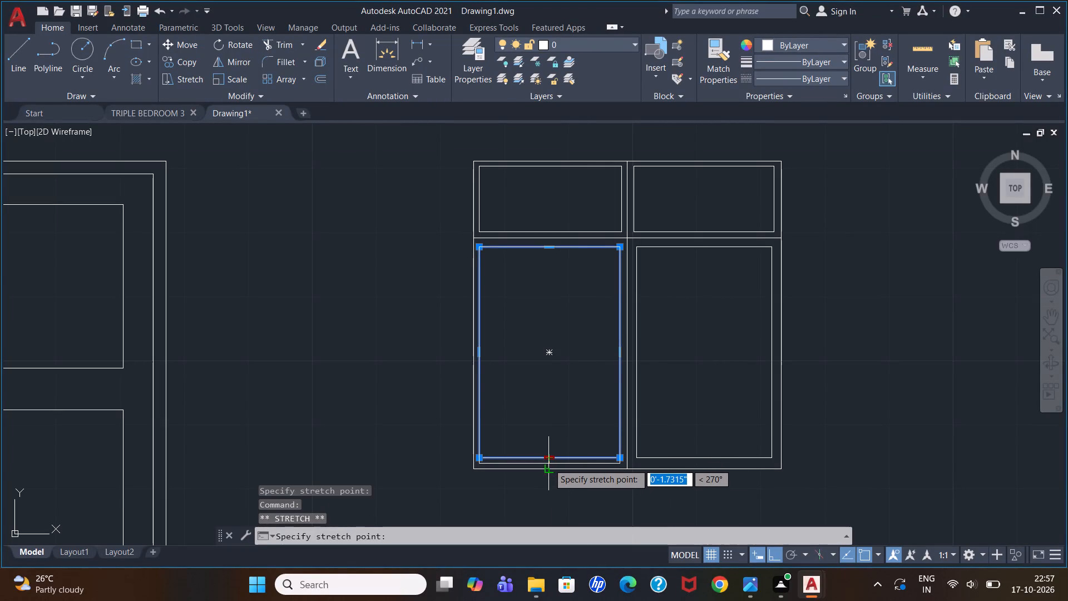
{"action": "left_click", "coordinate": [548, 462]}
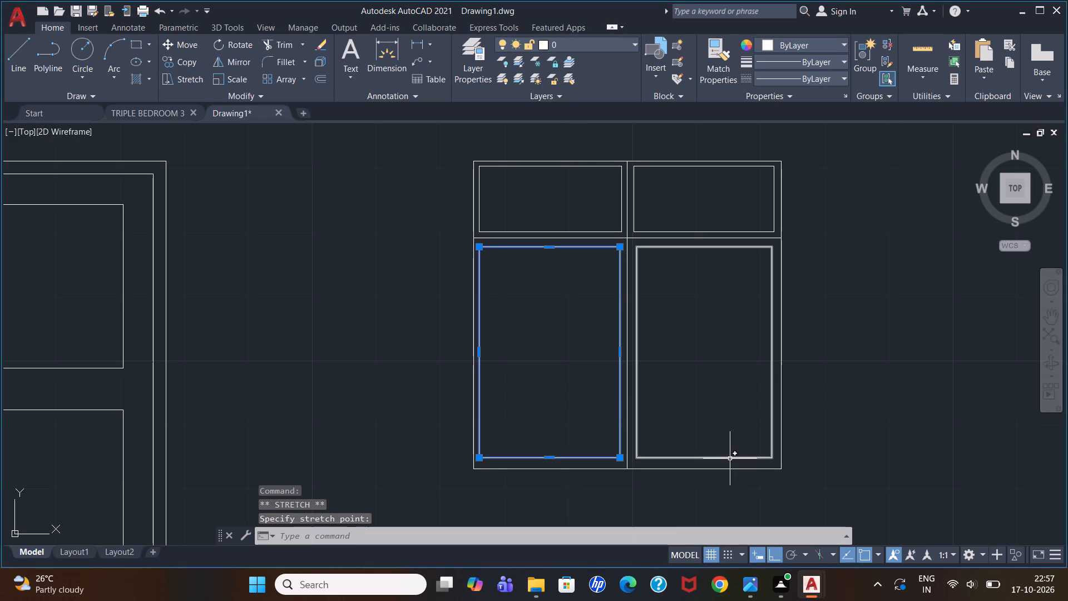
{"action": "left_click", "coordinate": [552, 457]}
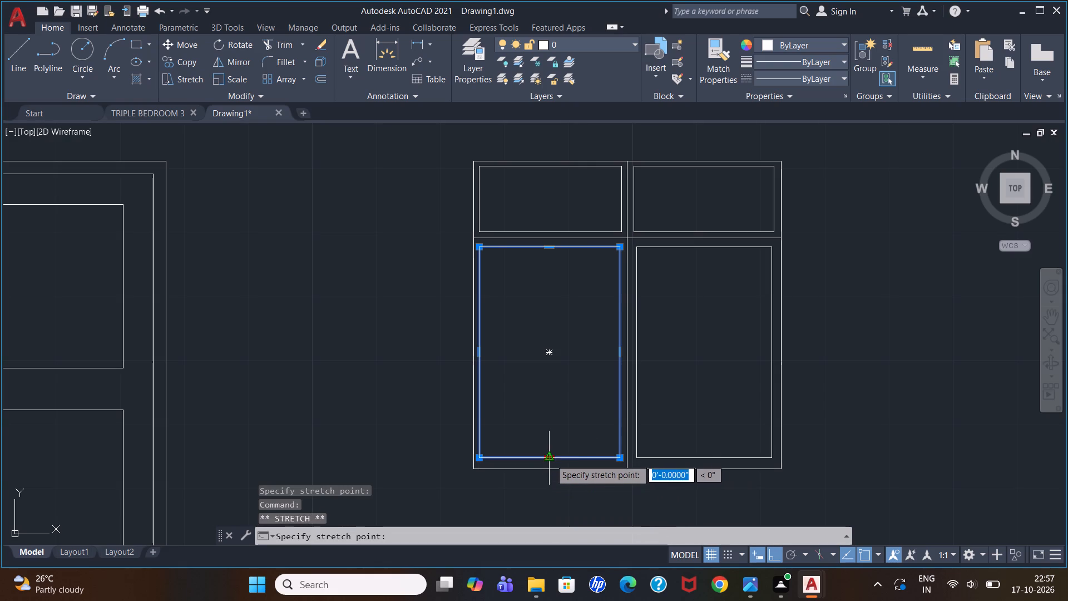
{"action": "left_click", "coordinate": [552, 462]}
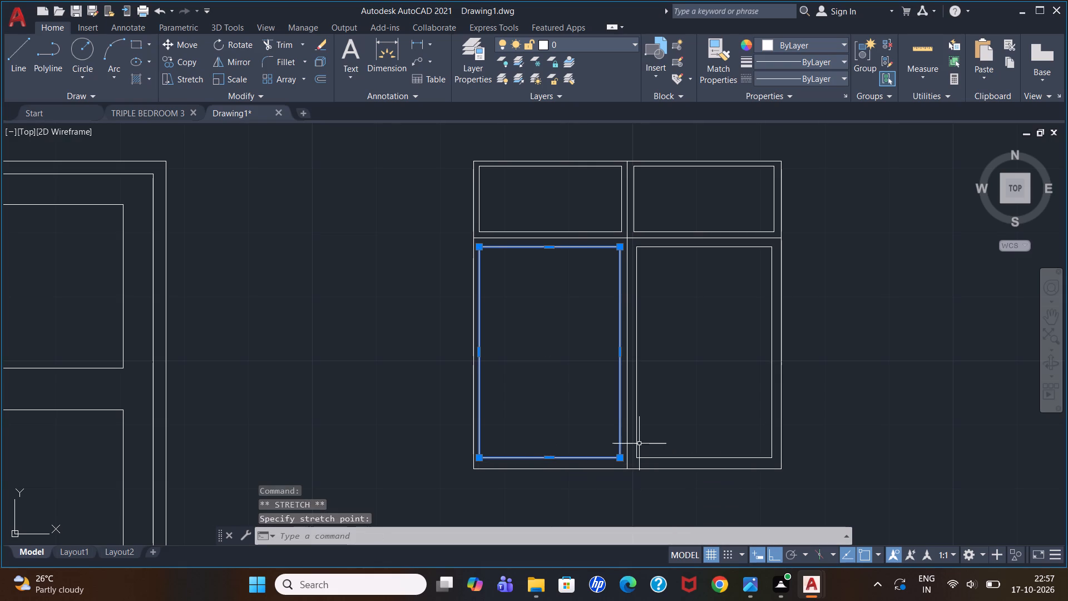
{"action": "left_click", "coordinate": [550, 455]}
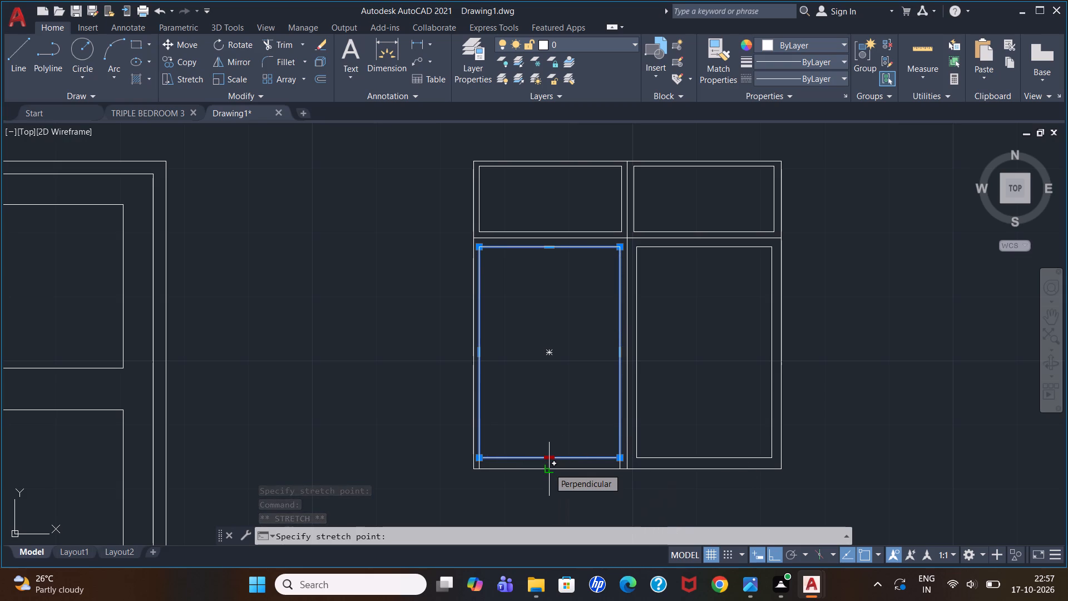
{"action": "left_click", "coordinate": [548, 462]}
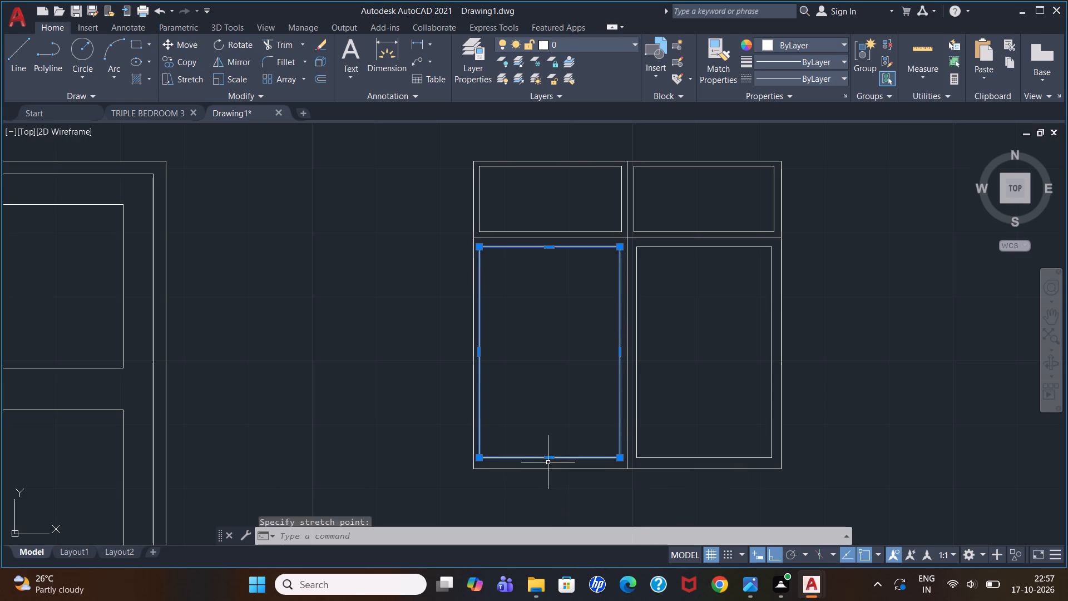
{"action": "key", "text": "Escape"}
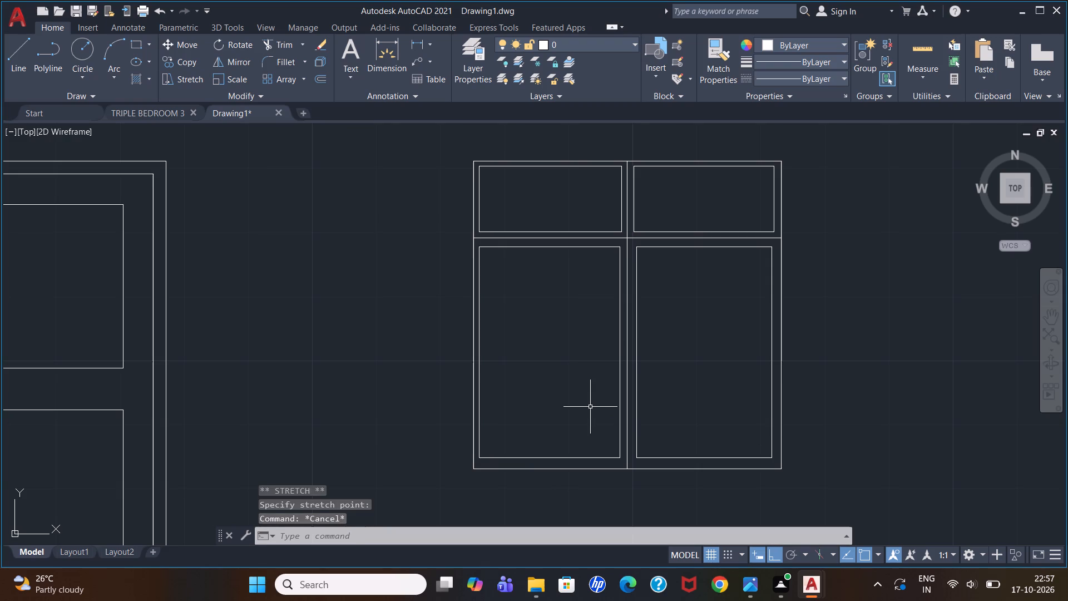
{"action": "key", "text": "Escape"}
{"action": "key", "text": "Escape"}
Draw a vertical line through the lower-left inset rectangle, from the midpoint of its top edge to its bottom edge.
{"action": "key", "text": "l"}
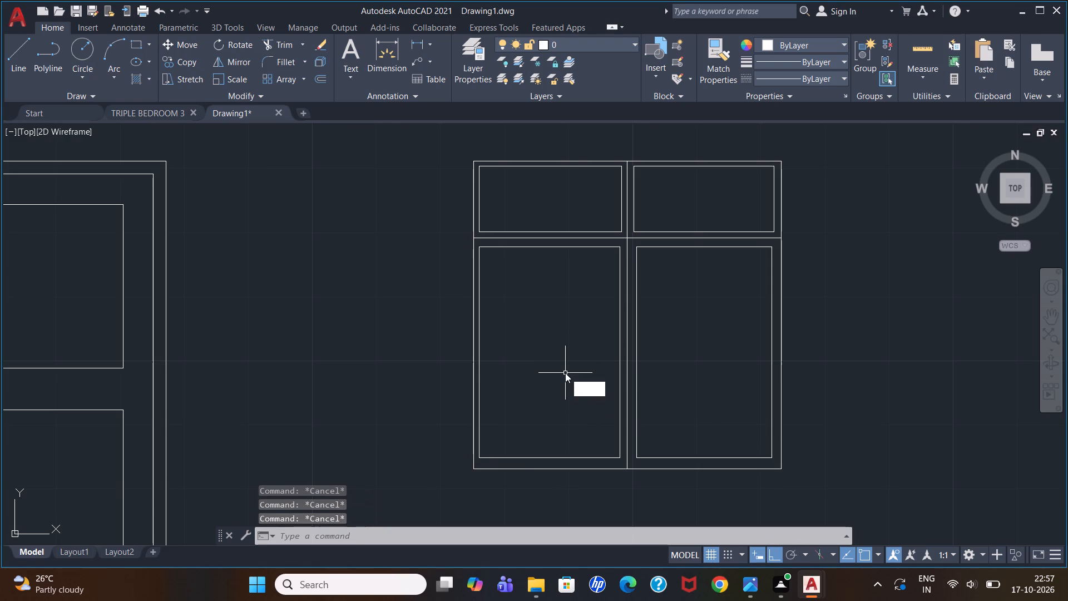
{"action": "key", "text": "Return"}
{"action": "left_click", "coordinate": [549, 249]}
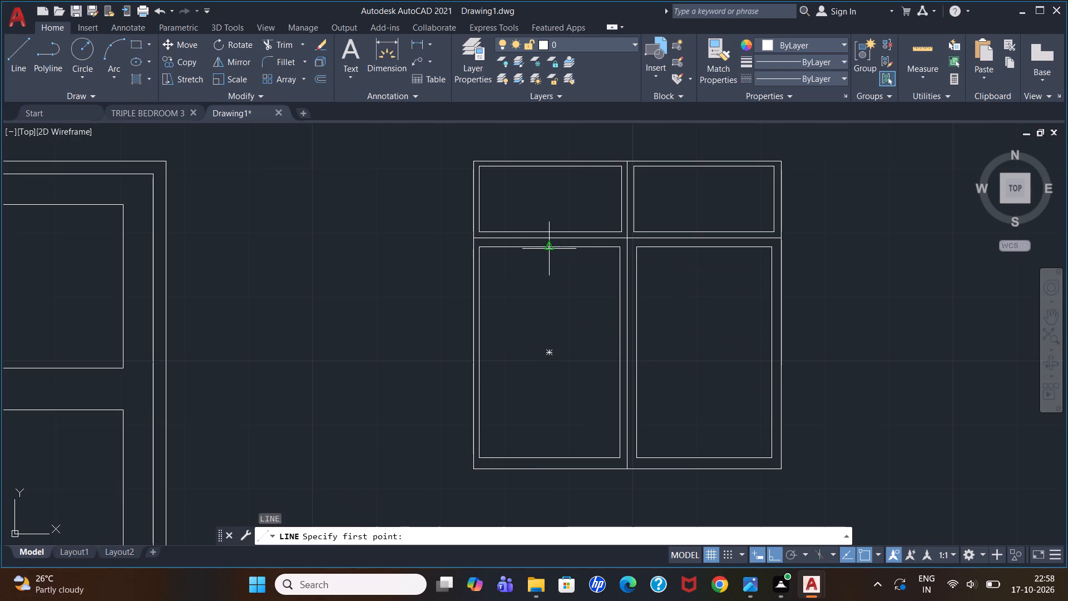
{"action": "left_click", "coordinate": [555, 461]}
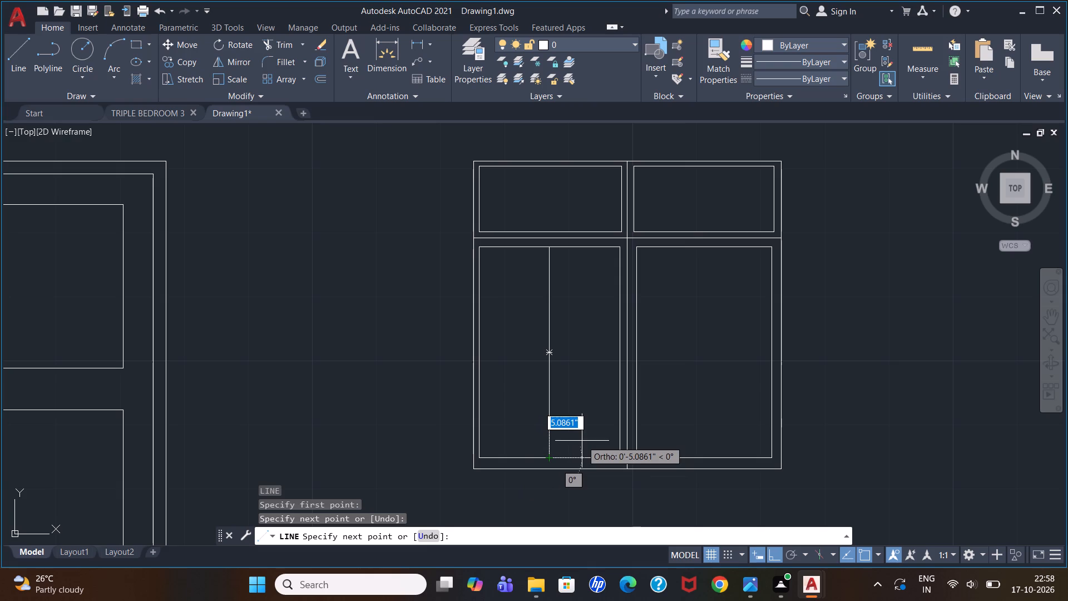
{"action": "key", "text": "Escape"}
Draw a vertical line through the lower-right inset rectangle, from the midpoint of its top edge to its bottom edge.
{"action": "key", "text": "l"}
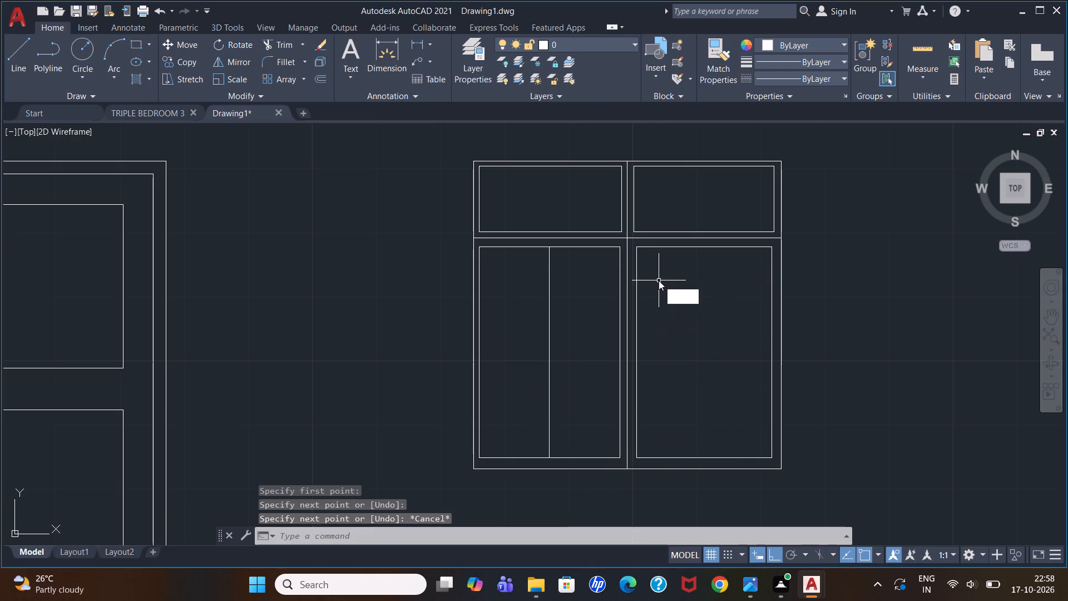
{"action": "key", "text": "Return"}
{"action": "left_click", "coordinate": [705, 249]}
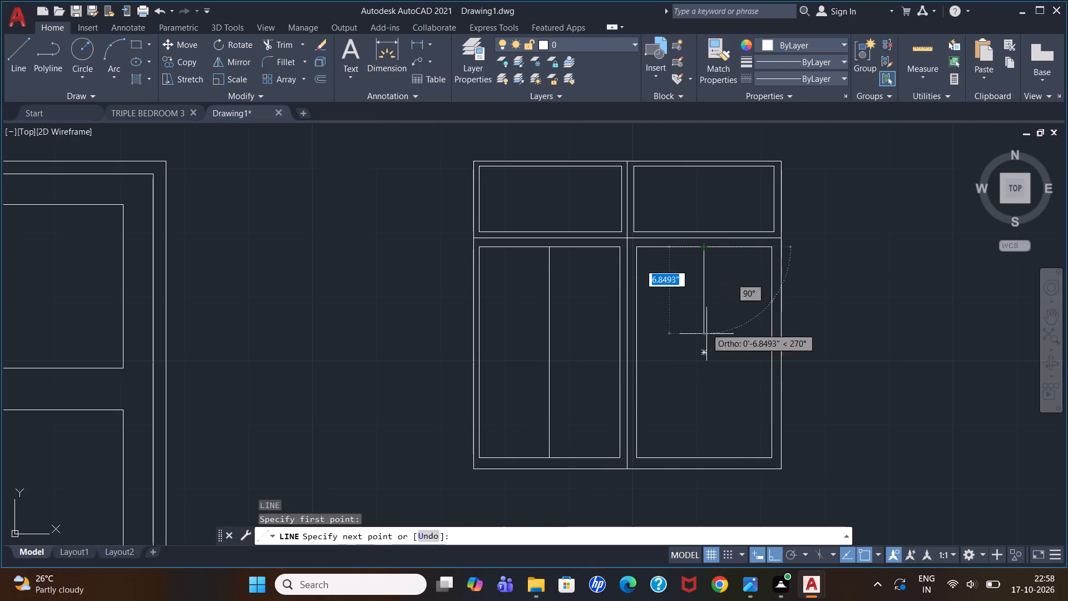
{"action": "left_click", "coordinate": [704, 455]}
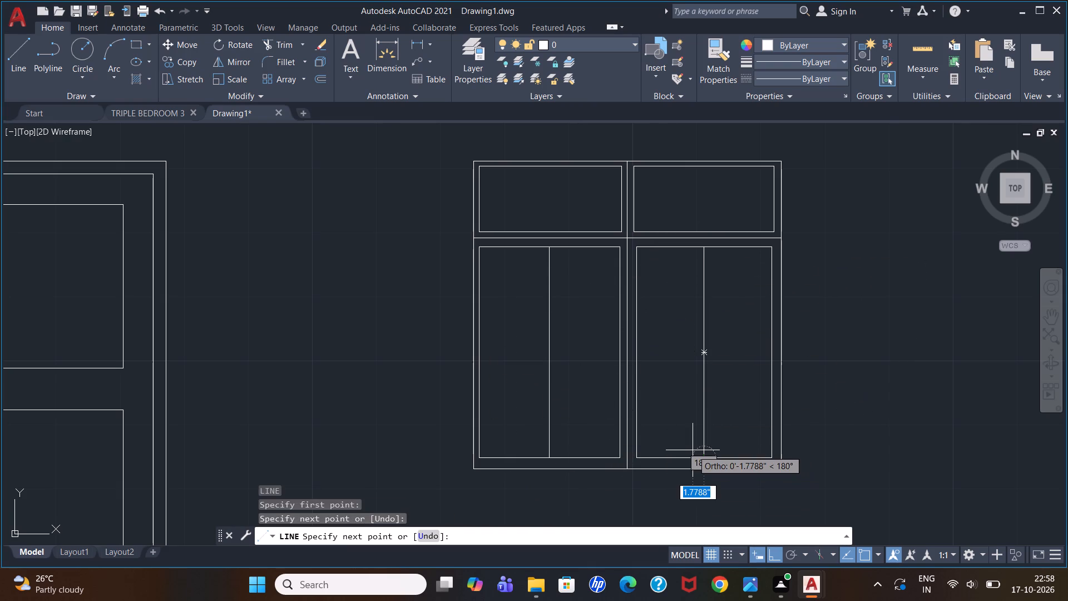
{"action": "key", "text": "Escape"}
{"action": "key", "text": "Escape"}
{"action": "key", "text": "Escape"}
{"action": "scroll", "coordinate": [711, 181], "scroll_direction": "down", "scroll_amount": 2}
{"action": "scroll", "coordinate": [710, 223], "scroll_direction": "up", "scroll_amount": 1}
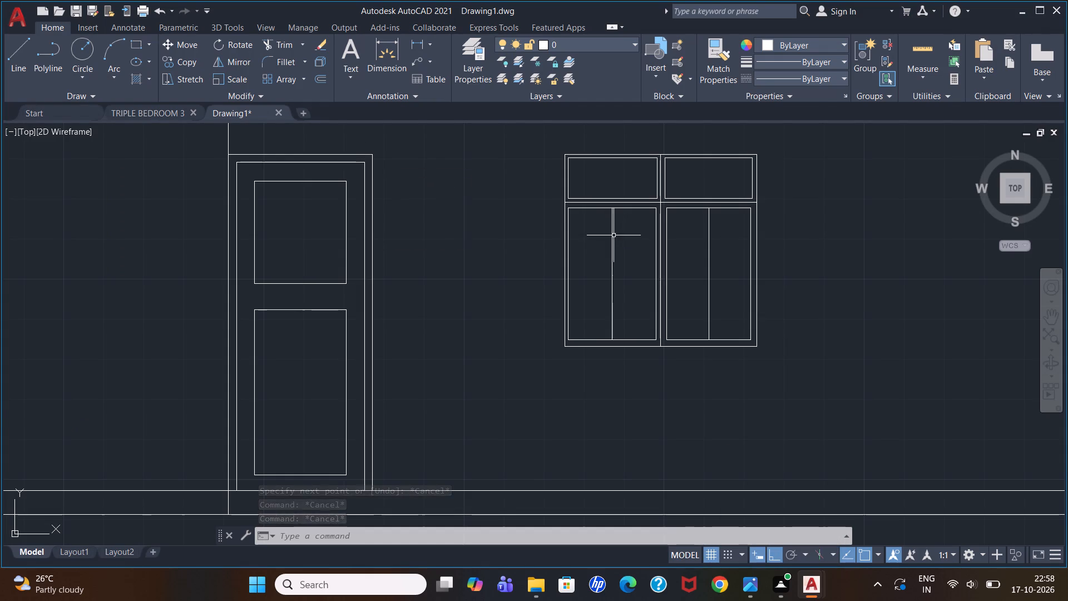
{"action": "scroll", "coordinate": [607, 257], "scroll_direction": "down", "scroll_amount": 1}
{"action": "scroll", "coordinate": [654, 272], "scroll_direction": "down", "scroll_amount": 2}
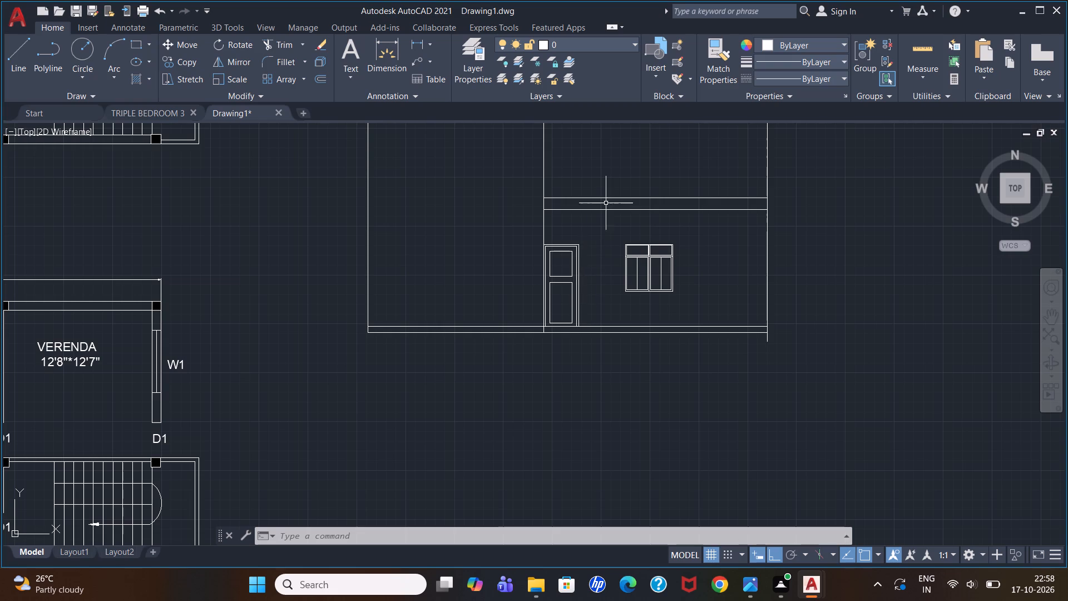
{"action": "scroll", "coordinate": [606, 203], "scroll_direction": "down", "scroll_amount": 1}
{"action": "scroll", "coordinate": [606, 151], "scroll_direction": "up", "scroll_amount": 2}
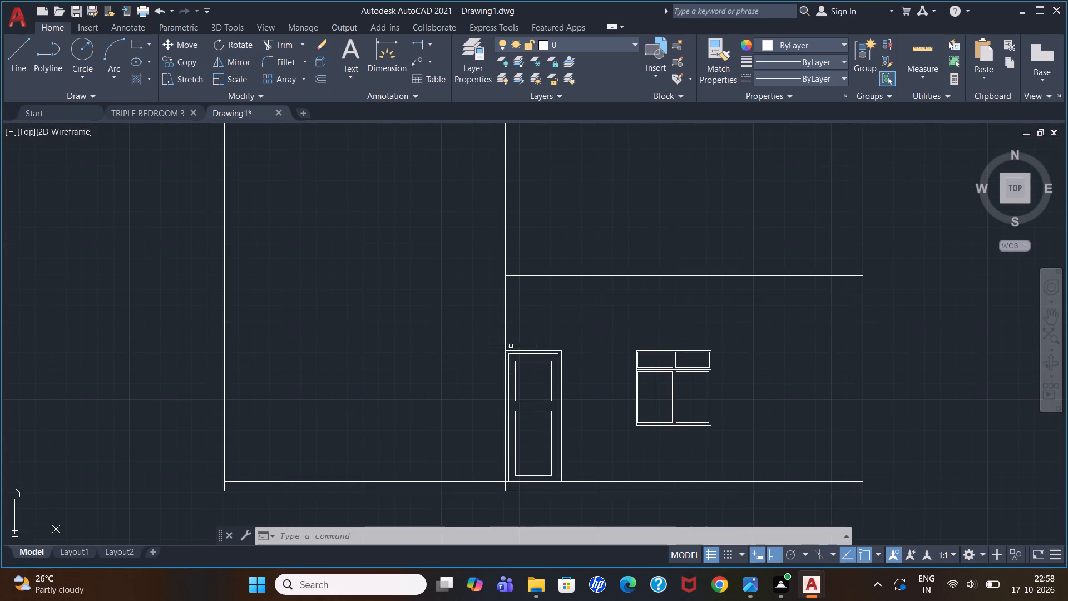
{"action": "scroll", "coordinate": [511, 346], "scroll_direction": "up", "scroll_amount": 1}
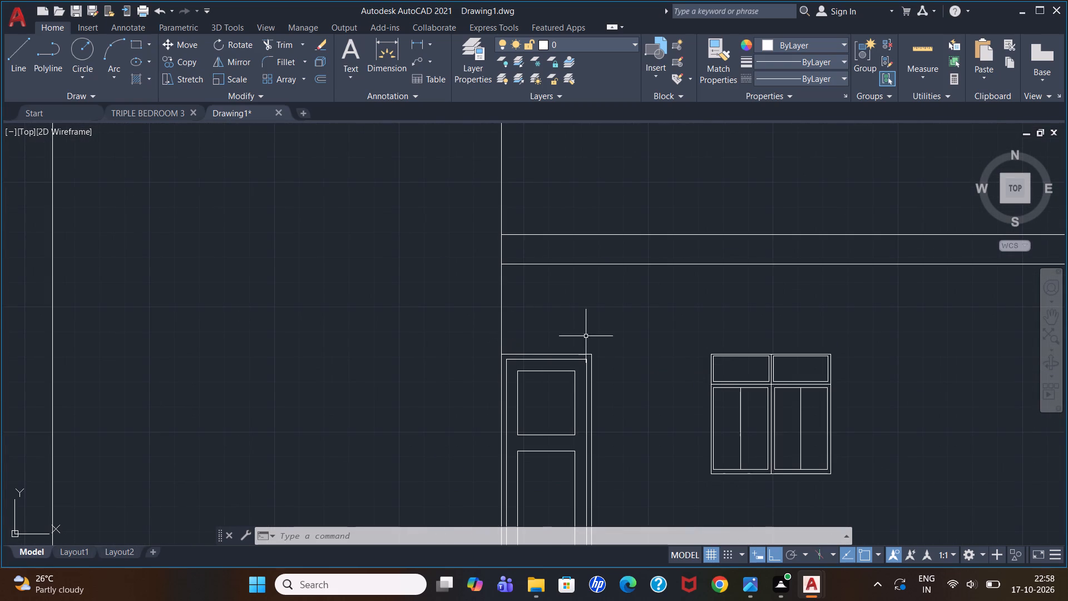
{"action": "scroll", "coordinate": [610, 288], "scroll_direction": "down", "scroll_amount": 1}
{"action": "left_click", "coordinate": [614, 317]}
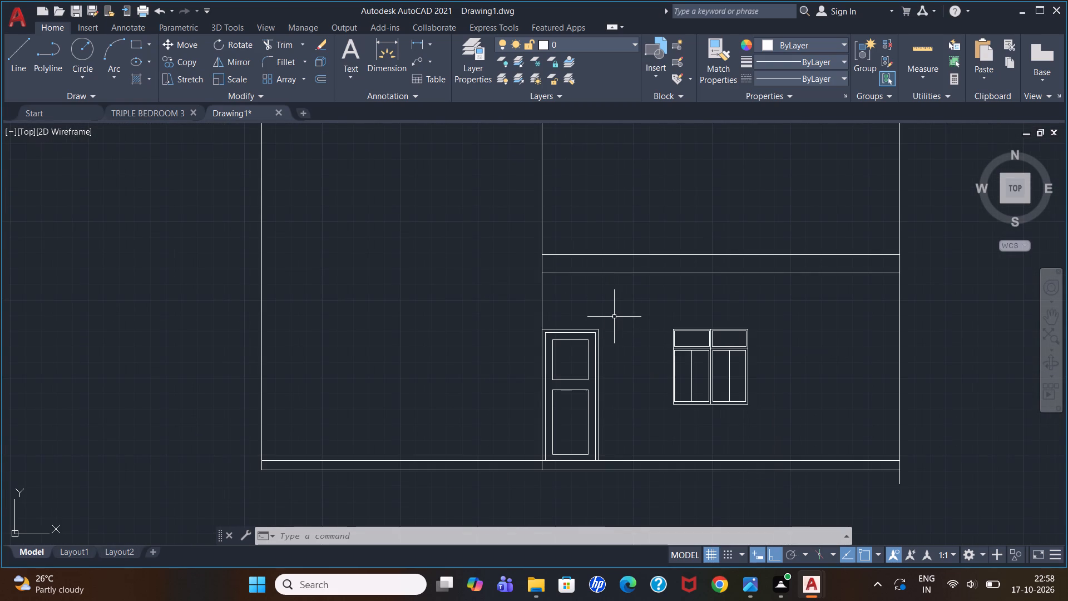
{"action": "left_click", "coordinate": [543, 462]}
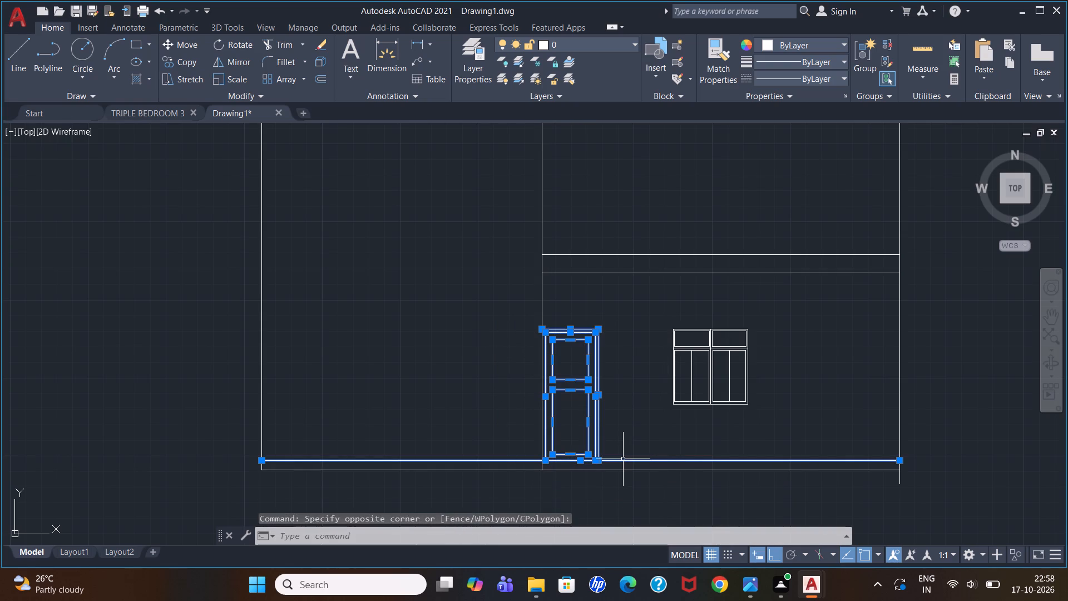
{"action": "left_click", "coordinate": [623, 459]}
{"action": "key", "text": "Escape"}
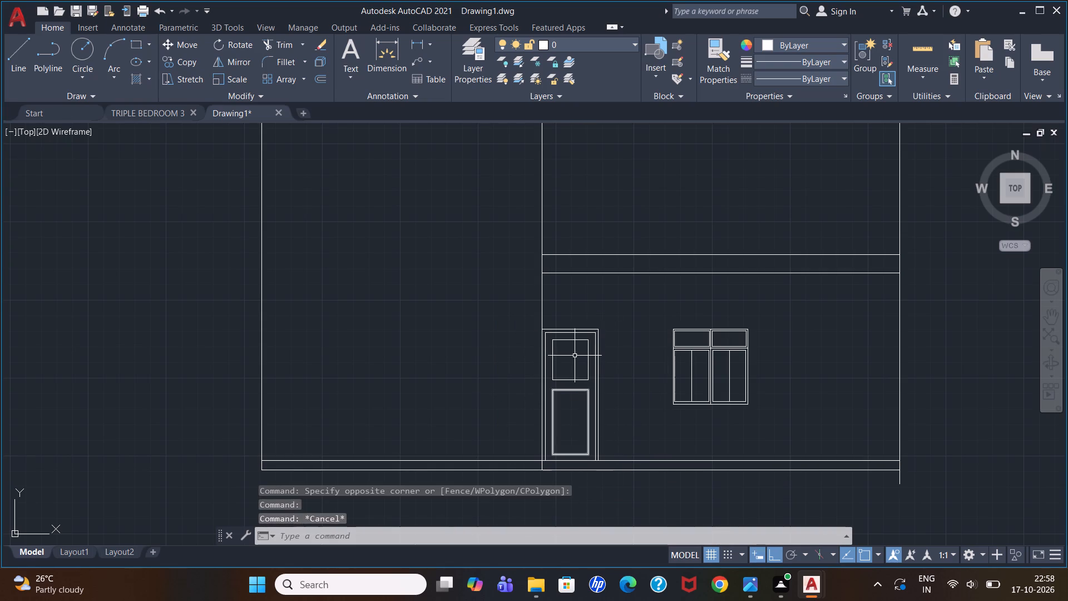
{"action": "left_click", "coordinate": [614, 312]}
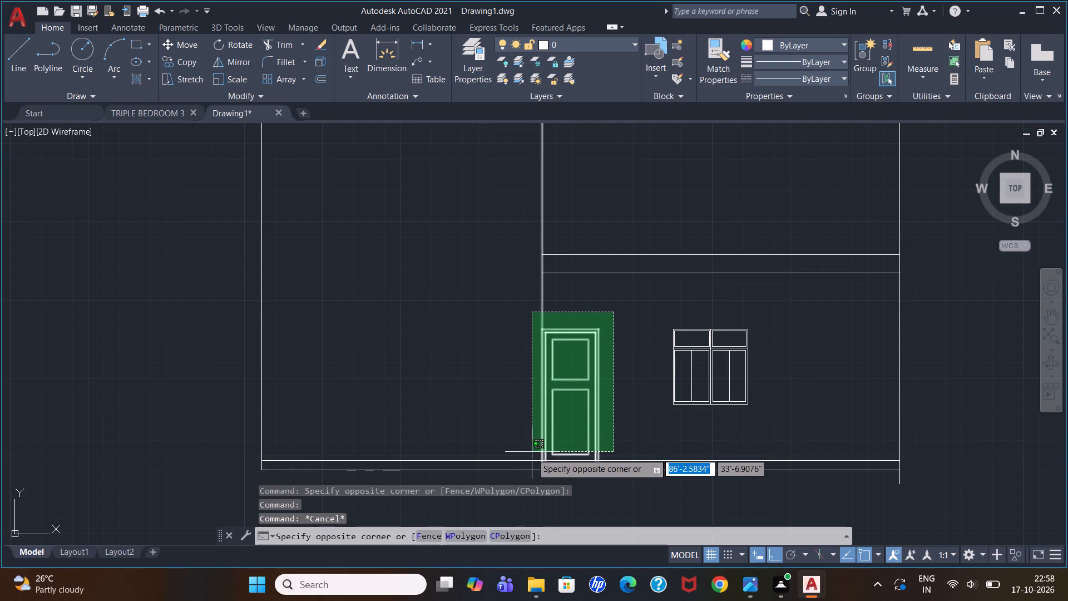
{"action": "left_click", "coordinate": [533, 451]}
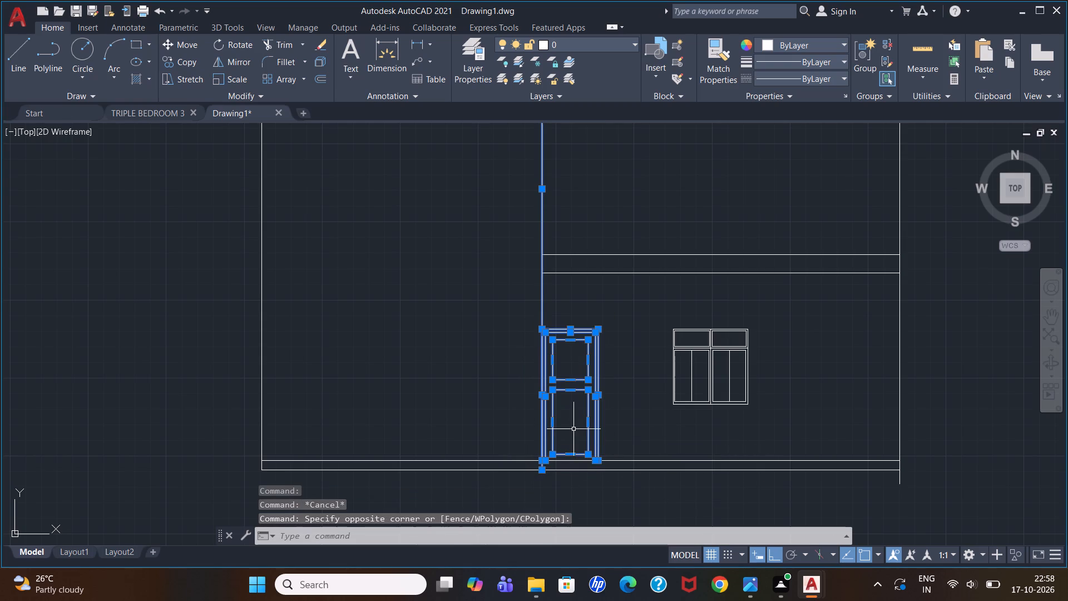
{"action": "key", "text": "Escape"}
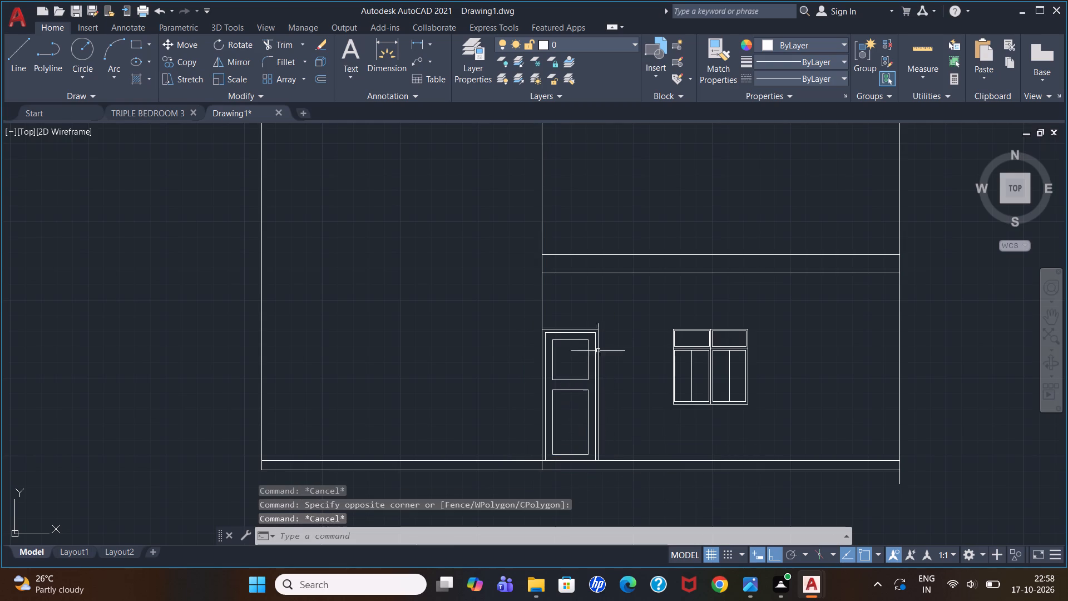
Copy the panelled door with its adjoining wall line horizontally about 20'-2", placing it just outside the elevation's right-hand wall.
{"action": "left_click", "coordinate": [608, 314]}
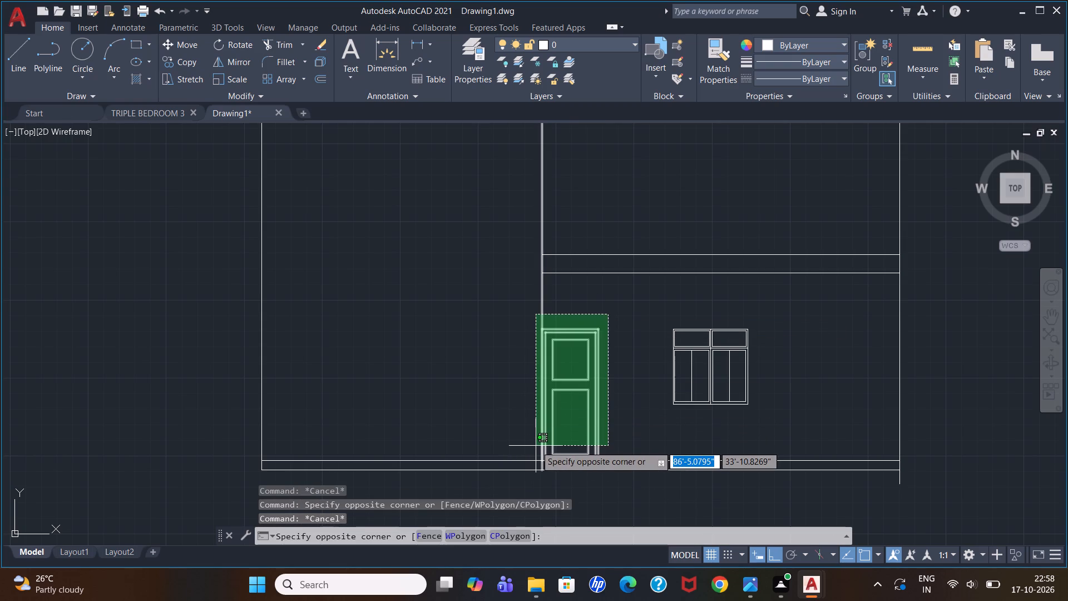
{"action": "left_click", "coordinate": [536, 446]}
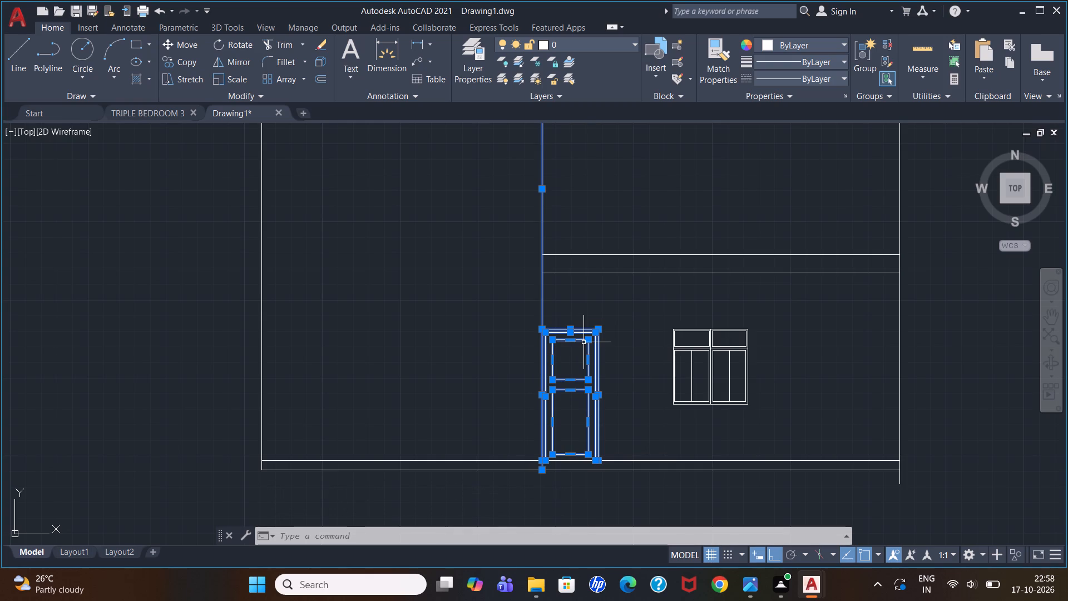
{"action": "type", "text": "CO"}
{"action": "key", "text": "Return"}
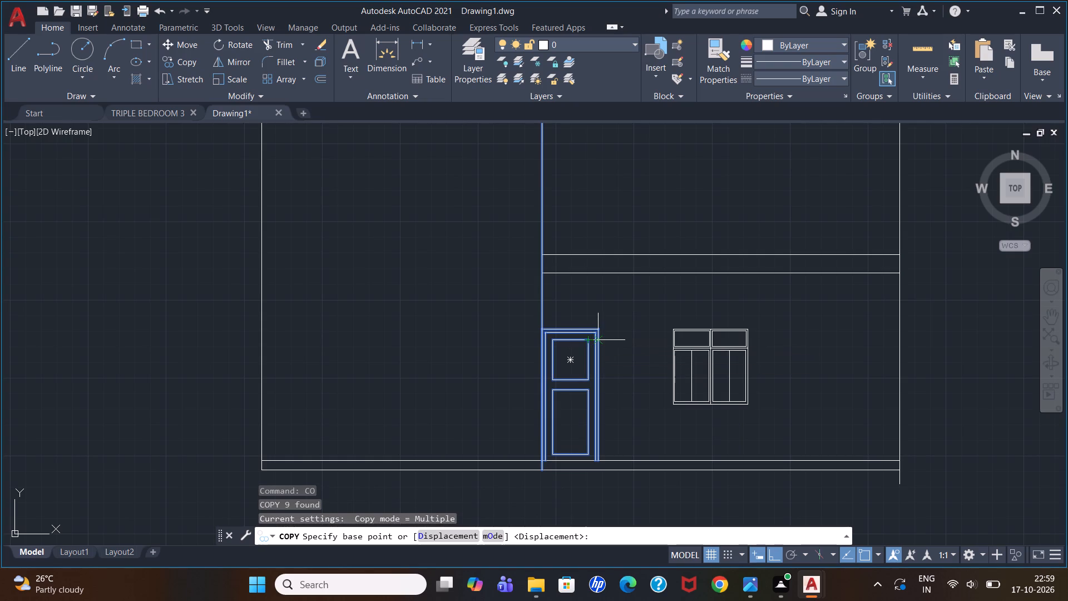
{"action": "left_click", "coordinate": [594, 327]}
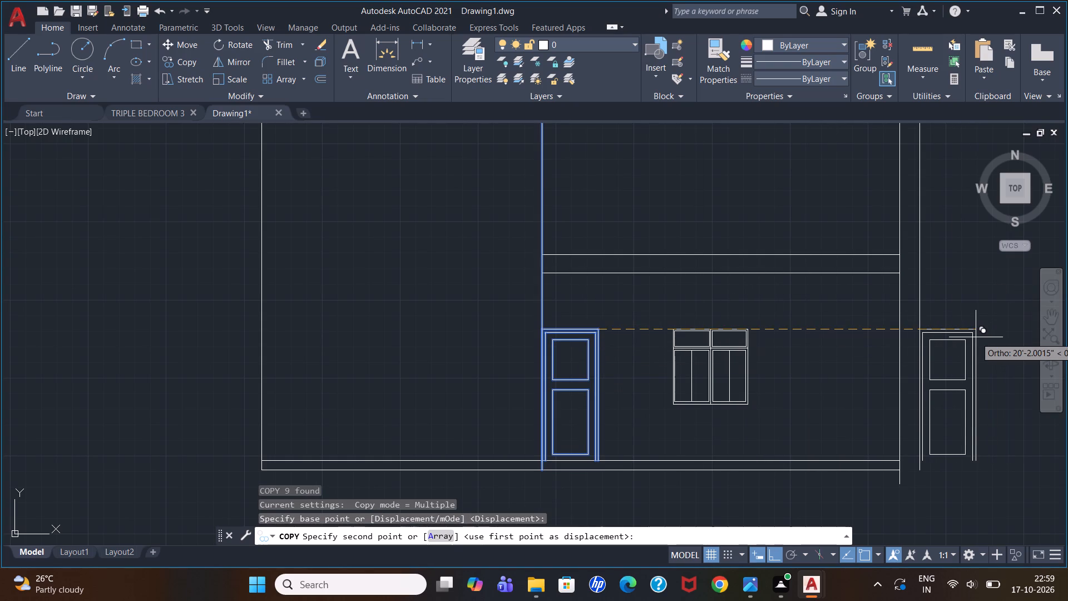
{"action": "left_click", "coordinate": [976, 337]}
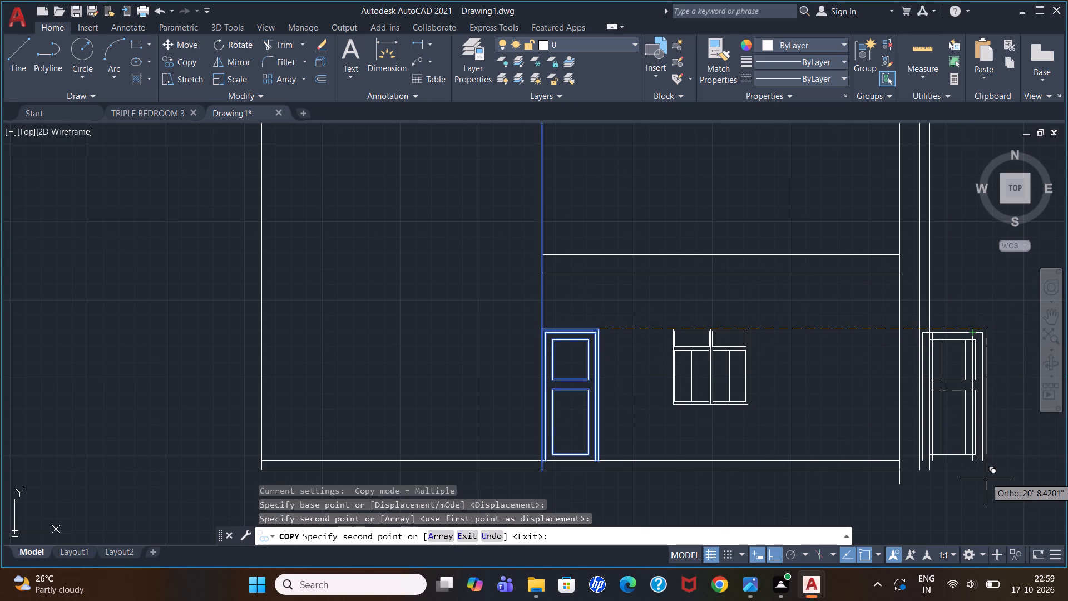
{"action": "key", "text": "Escape"}
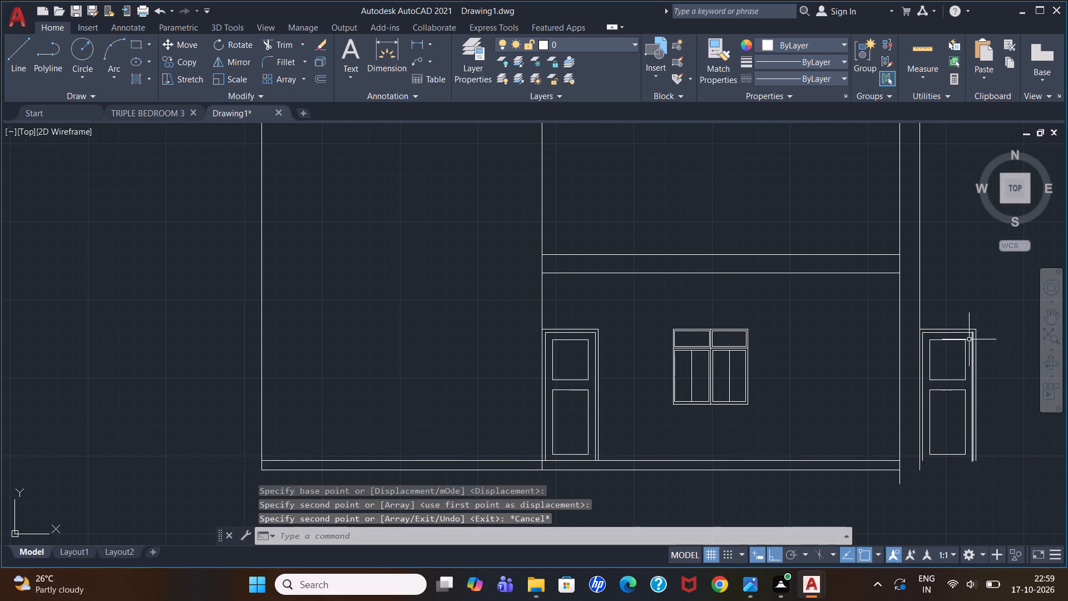
Delete the long vertical wall line that was copied along with the door.
{"action": "scroll", "coordinate": [968, 296], "scroll_direction": "down", "scroll_amount": 2}
{"action": "scroll", "coordinate": [956, 275], "scroll_direction": "up", "scroll_amount": 2}
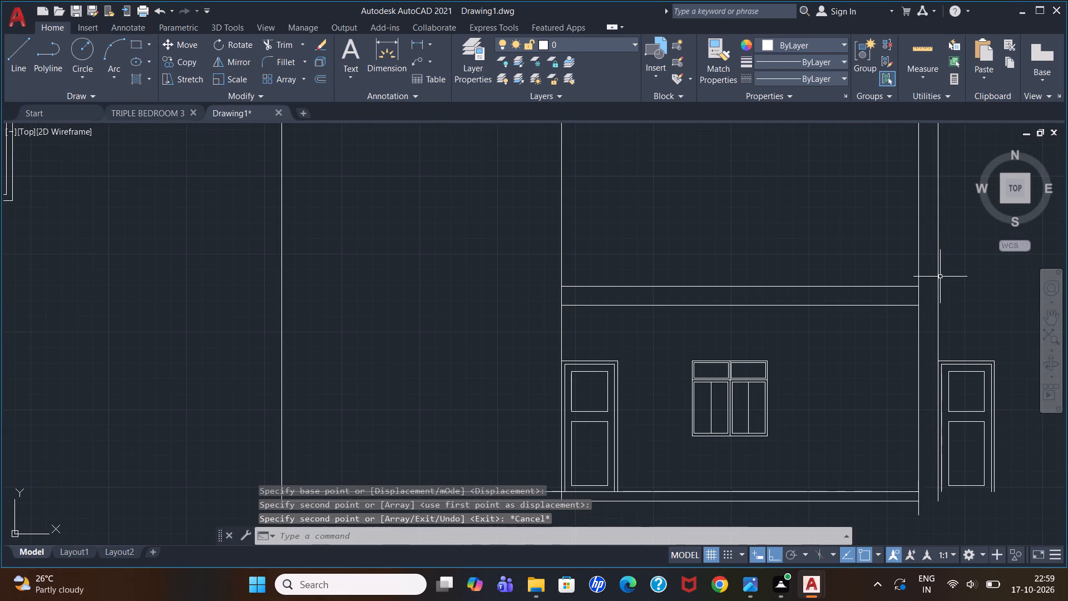
{"action": "left_click", "coordinate": [940, 277]}
{"action": "key", "text": "Delete"}
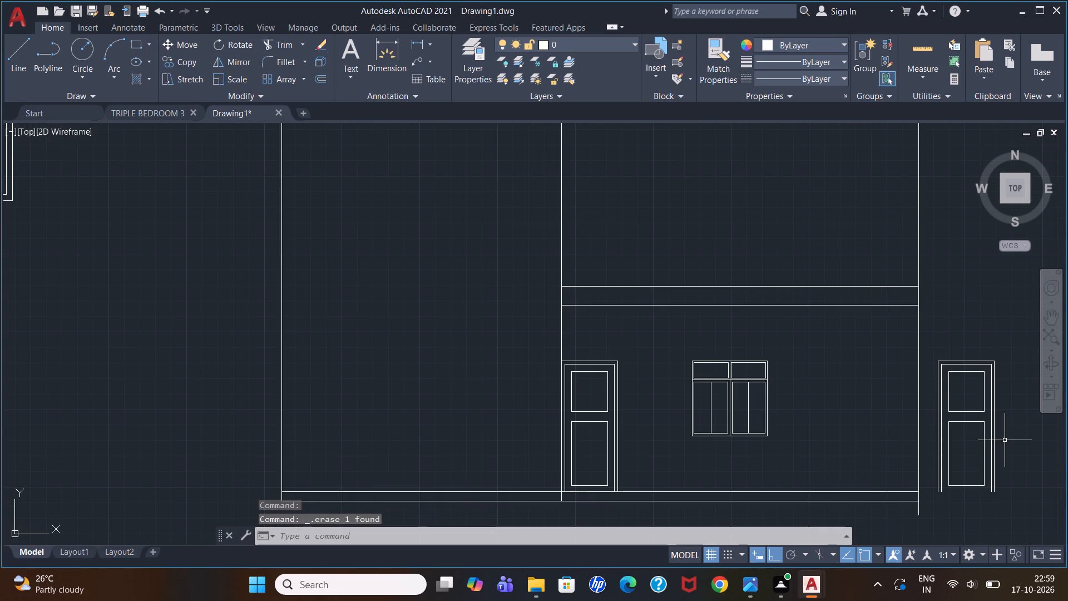
Draw a horizontal line closing the bottom of the copied door, between the lower ends of its outer frame lines.
{"action": "scroll", "coordinate": [1005, 440], "scroll_direction": "up", "scroll_amount": 2}
{"action": "scroll", "coordinate": [945, 432], "scroll_direction": "down", "scroll_amount": 2}
{"action": "scroll", "coordinate": [961, 494], "scroll_direction": "up", "scroll_amount": 2}
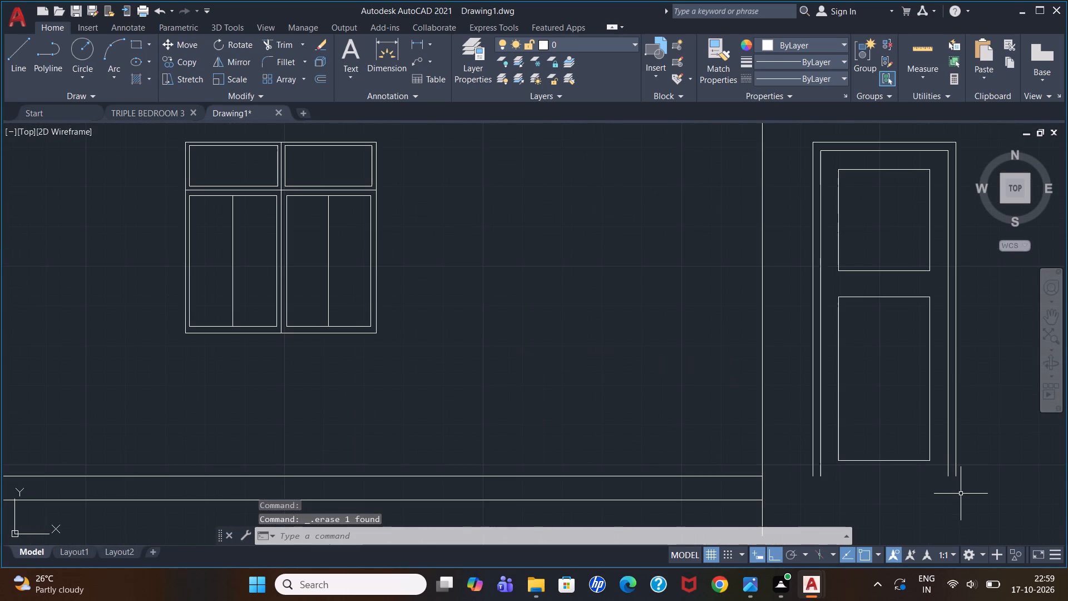
{"action": "key", "text": "l"}
{"action": "key", "text": "Return"}
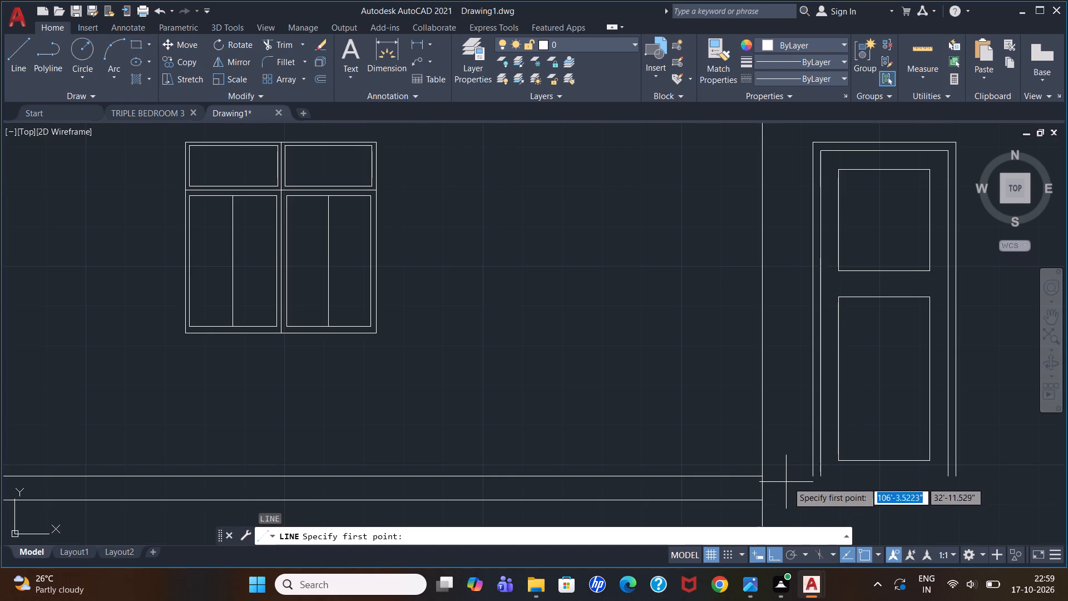
{"action": "left_click", "coordinate": [813, 476]}
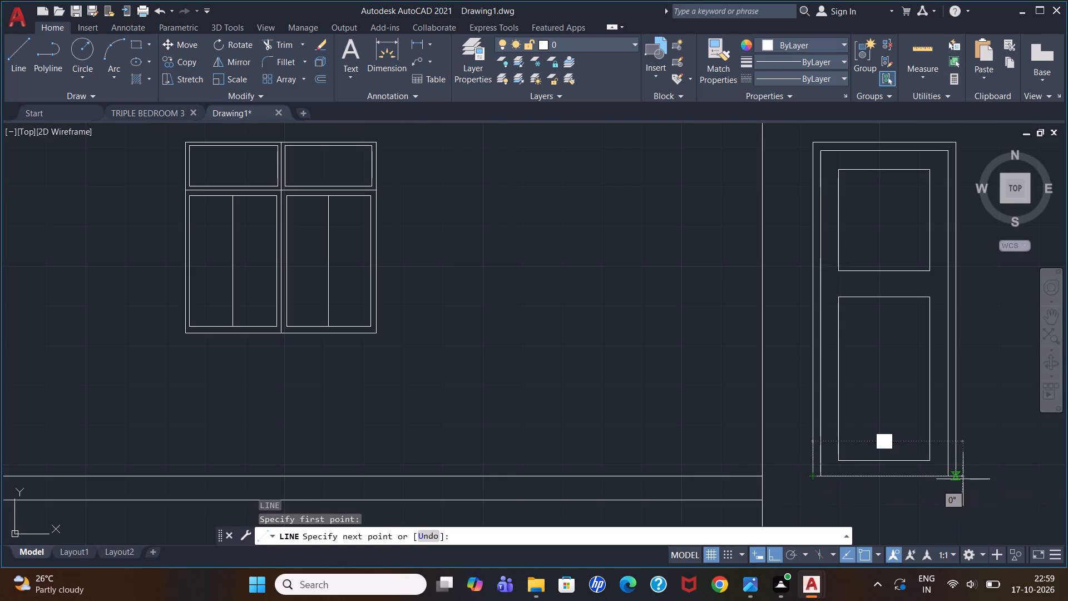
{"action": "left_click", "coordinate": [960, 479]}
{"action": "key", "text": "Escape"}
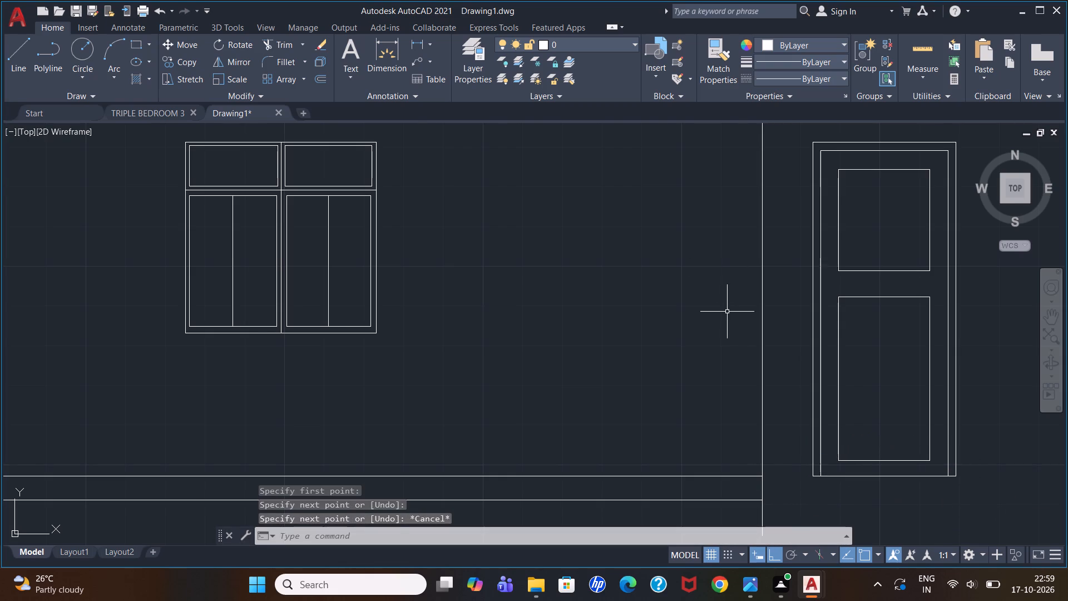
Move the copied door by its lower-left corner to where the first-floor slab's top line meets the tower wall line.
{"action": "scroll", "coordinate": [728, 312], "scroll_direction": "down", "scroll_amount": 2}
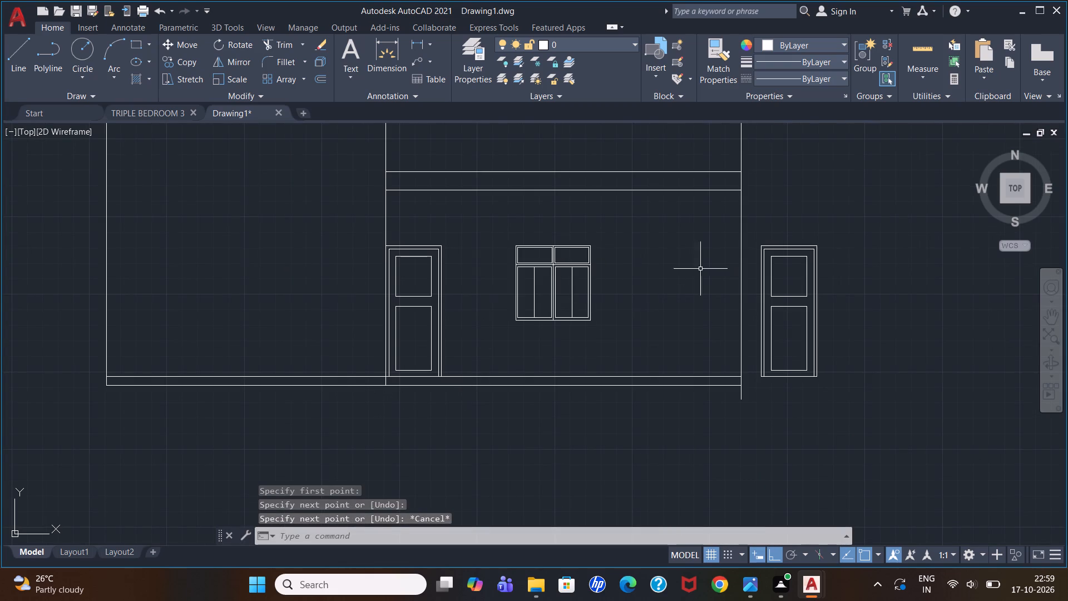
{"action": "left_click", "coordinate": [753, 230]}
{"action": "left_click", "coordinate": [869, 413]}
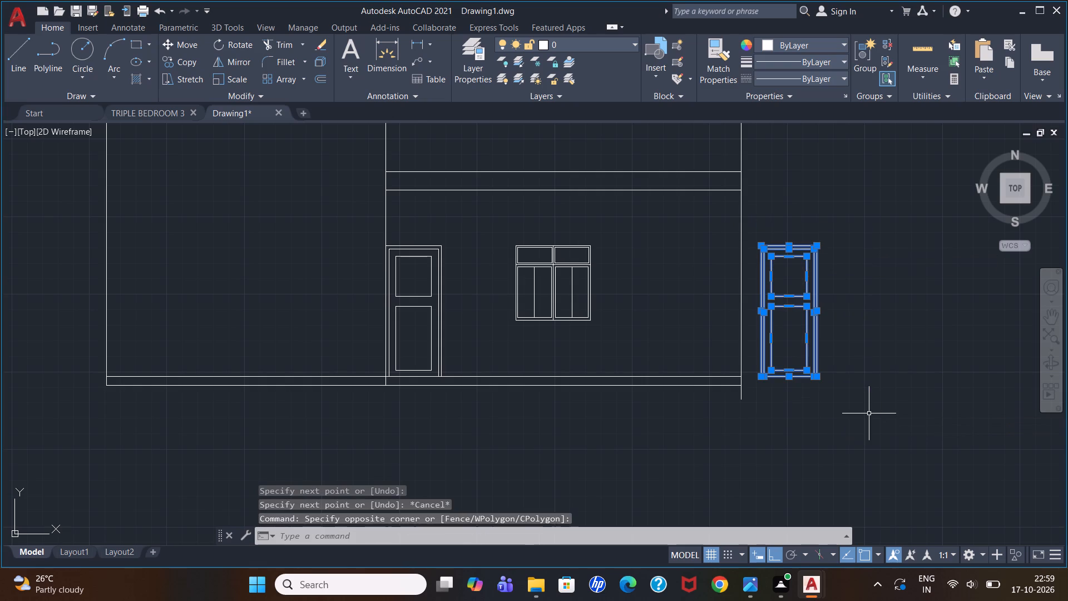
{"action": "key", "text": "m"}
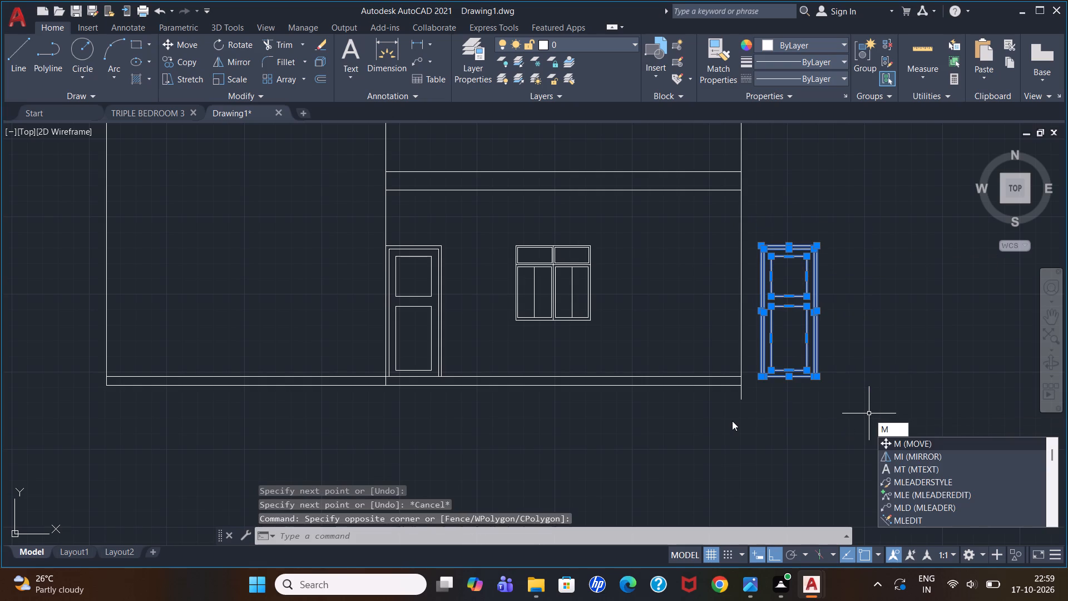
{"action": "key", "text": "Return"}
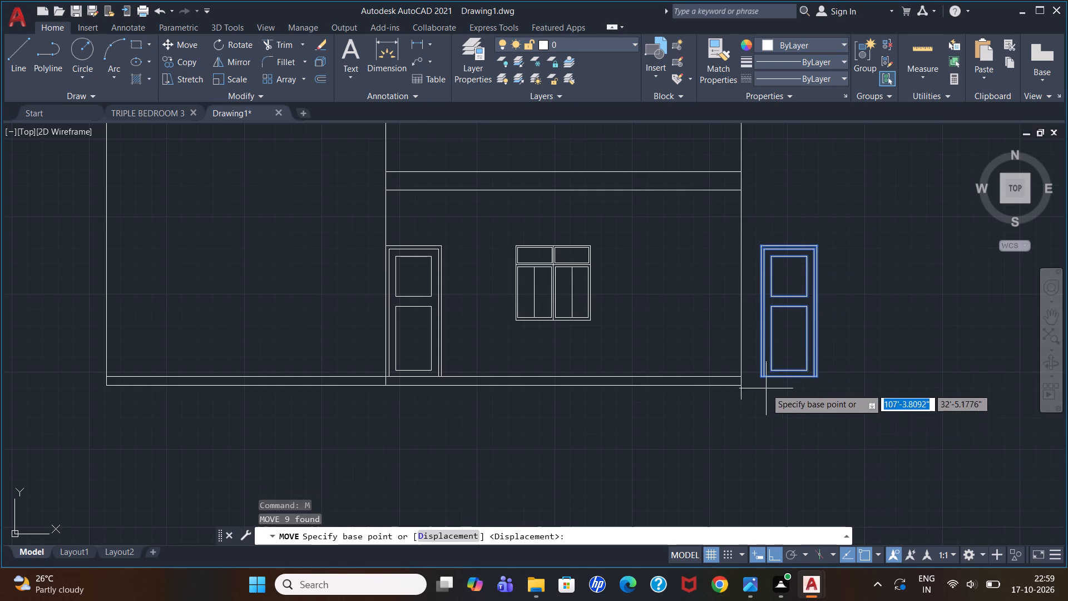
{"action": "scroll", "coordinate": [762, 382], "scroll_direction": "up", "scroll_amount": 3}
{"action": "left_click", "coordinate": [753, 368]}
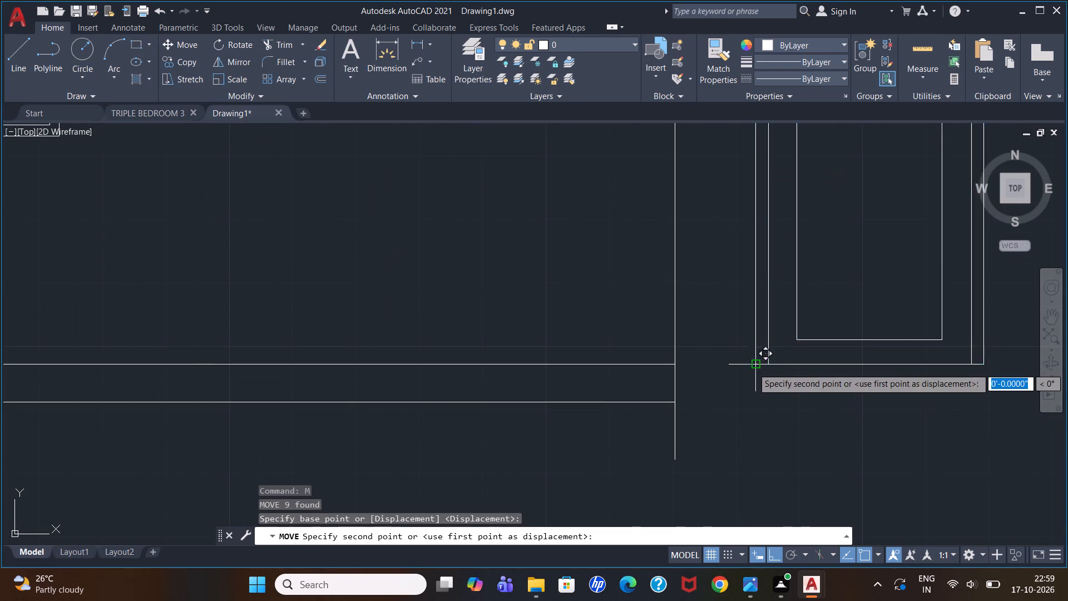
{"action": "scroll", "coordinate": [740, 372], "scroll_direction": "down", "scroll_amount": 3}
{"action": "scroll", "coordinate": [391, 186], "scroll_direction": "up", "scroll_amount": 2}
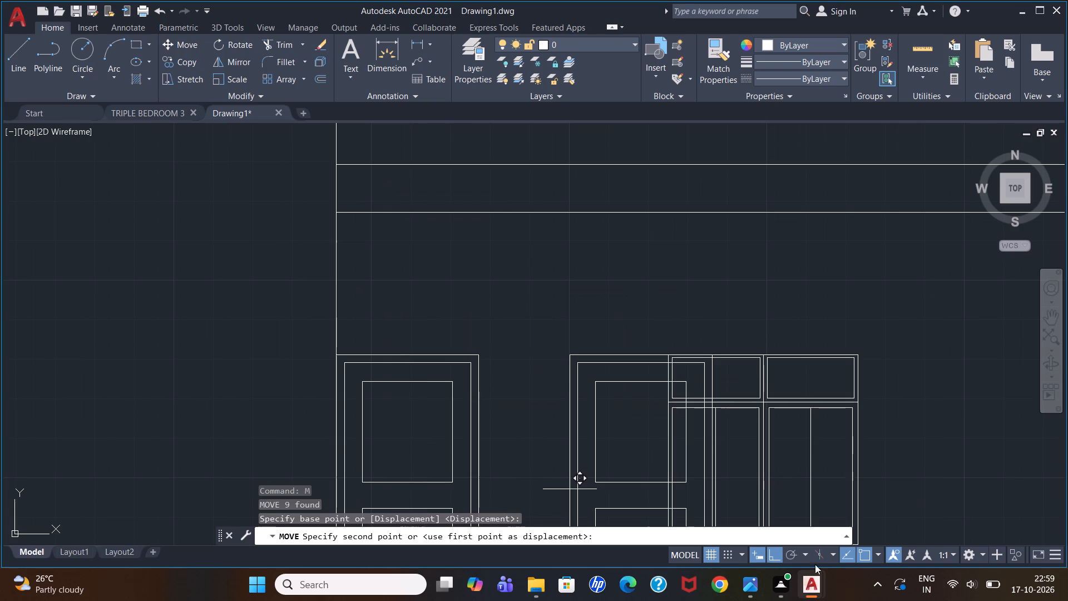
{"action": "left_click", "coordinate": [780, 558]}
{"action": "scroll", "coordinate": [419, 213], "scroll_direction": "down", "scroll_amount": 3}
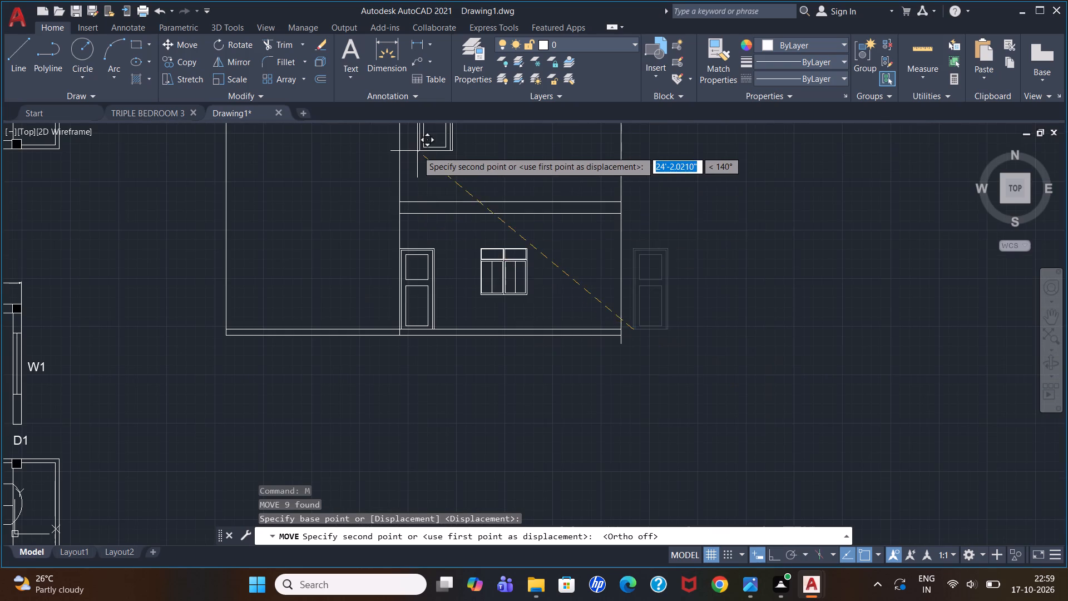
{"action": "scroll", "coordinate": [417, 150], "scroll_direction": "up", "scroll_amount": 3}
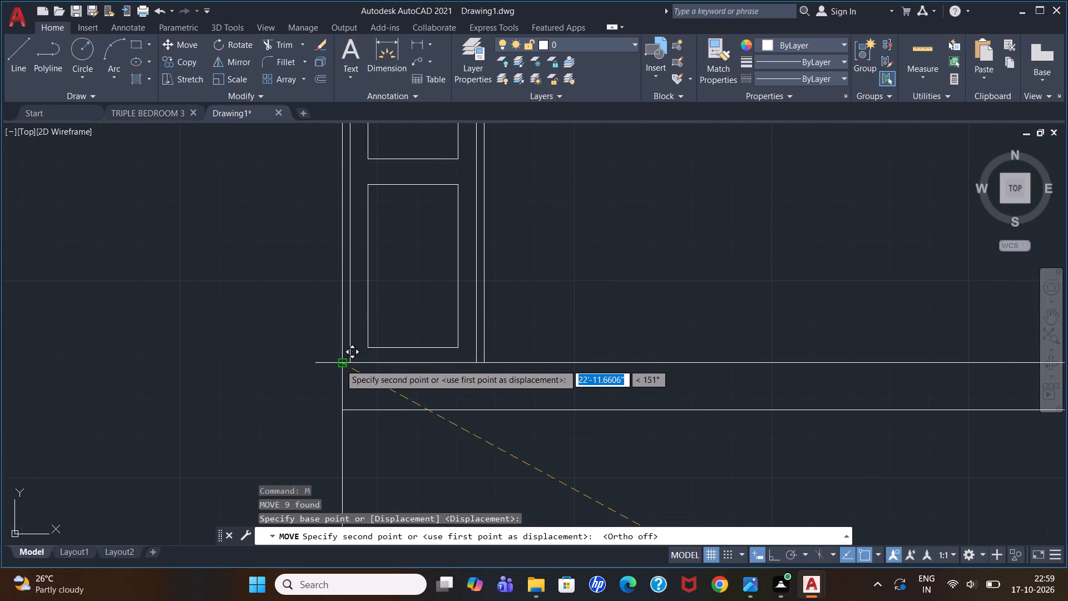
{"action": "left_click", "coordinate": [340, 364]}
{"action": "key", "text": "Escape"}
{"action": "scroll", "coordinate": [580, 396], "scroll_direction": "down", "scroll_amount": 3}
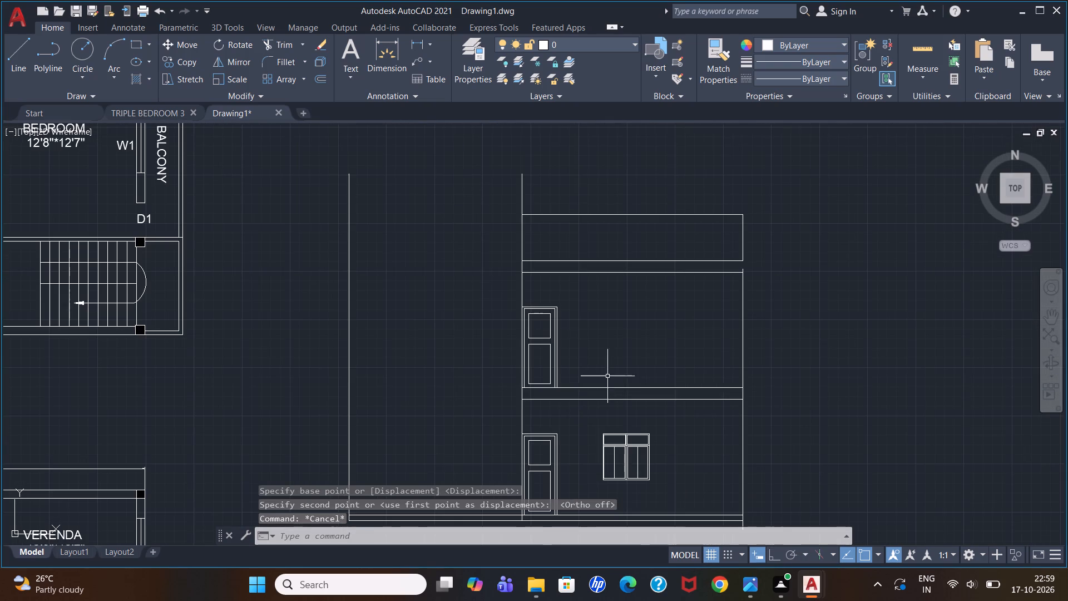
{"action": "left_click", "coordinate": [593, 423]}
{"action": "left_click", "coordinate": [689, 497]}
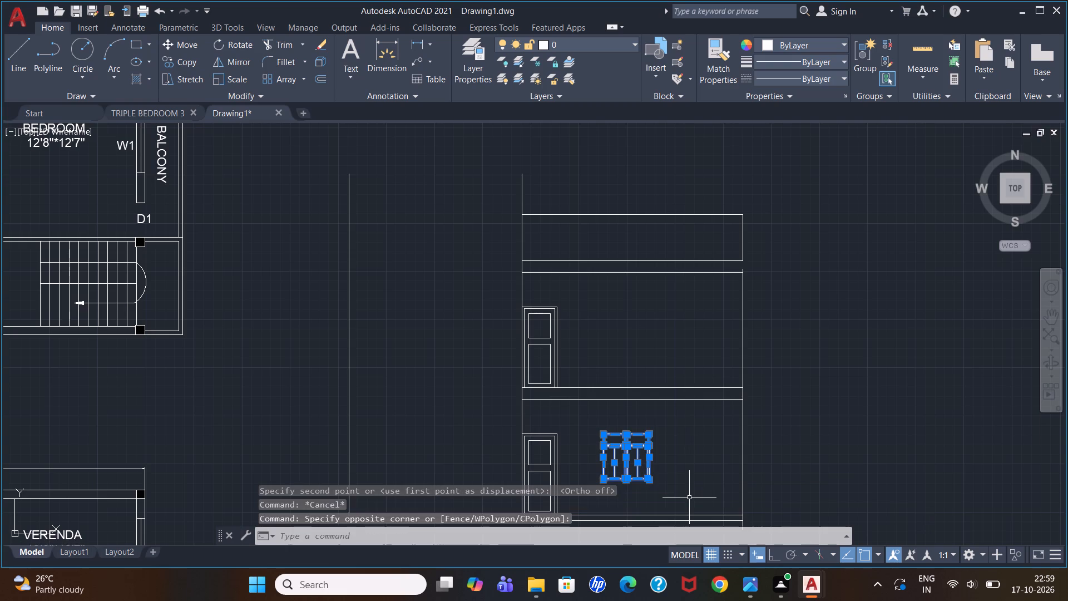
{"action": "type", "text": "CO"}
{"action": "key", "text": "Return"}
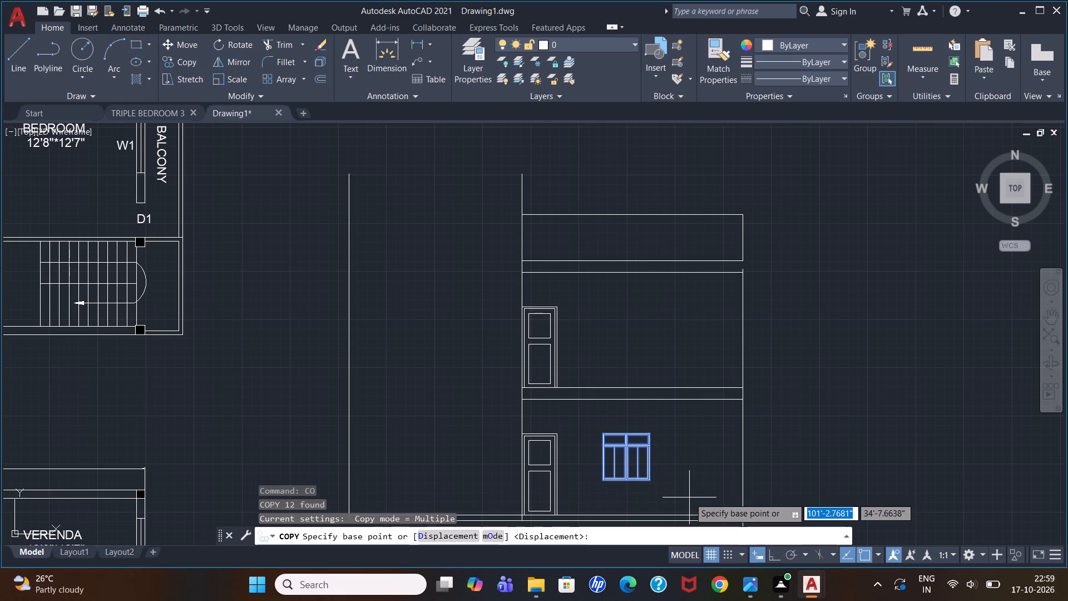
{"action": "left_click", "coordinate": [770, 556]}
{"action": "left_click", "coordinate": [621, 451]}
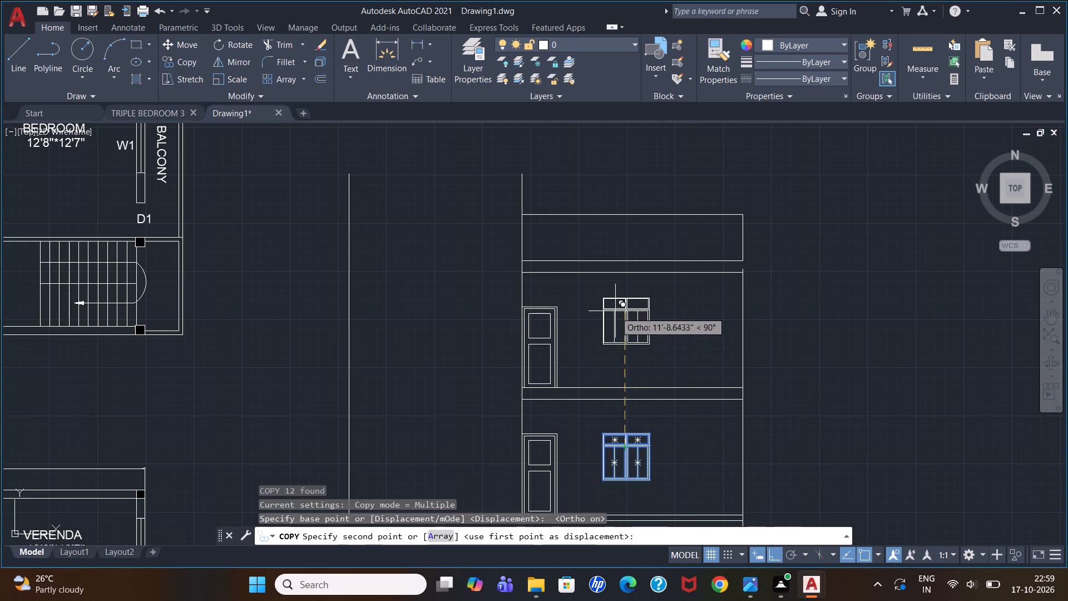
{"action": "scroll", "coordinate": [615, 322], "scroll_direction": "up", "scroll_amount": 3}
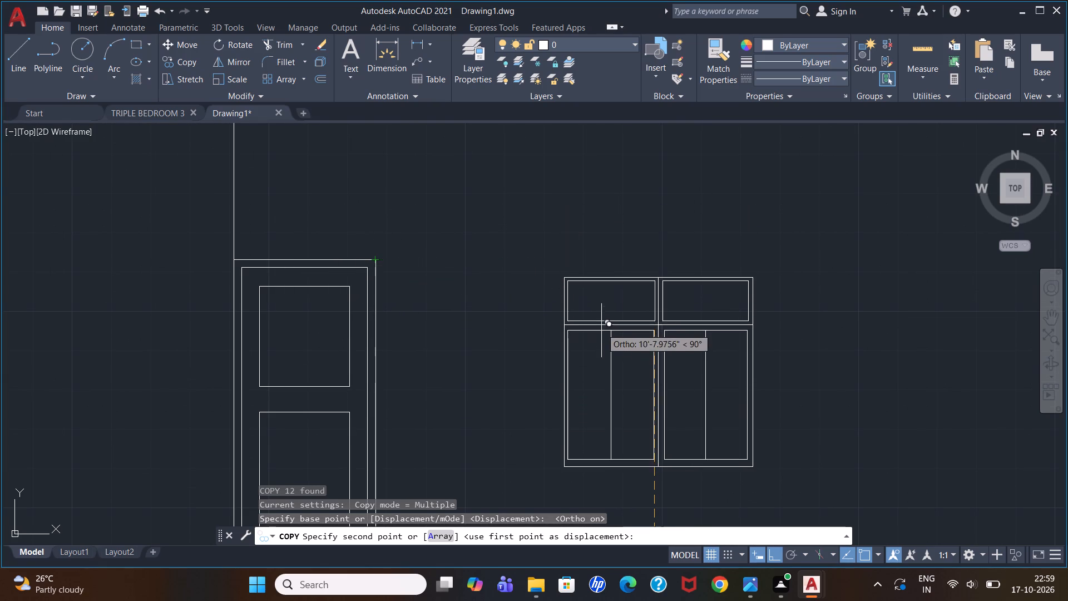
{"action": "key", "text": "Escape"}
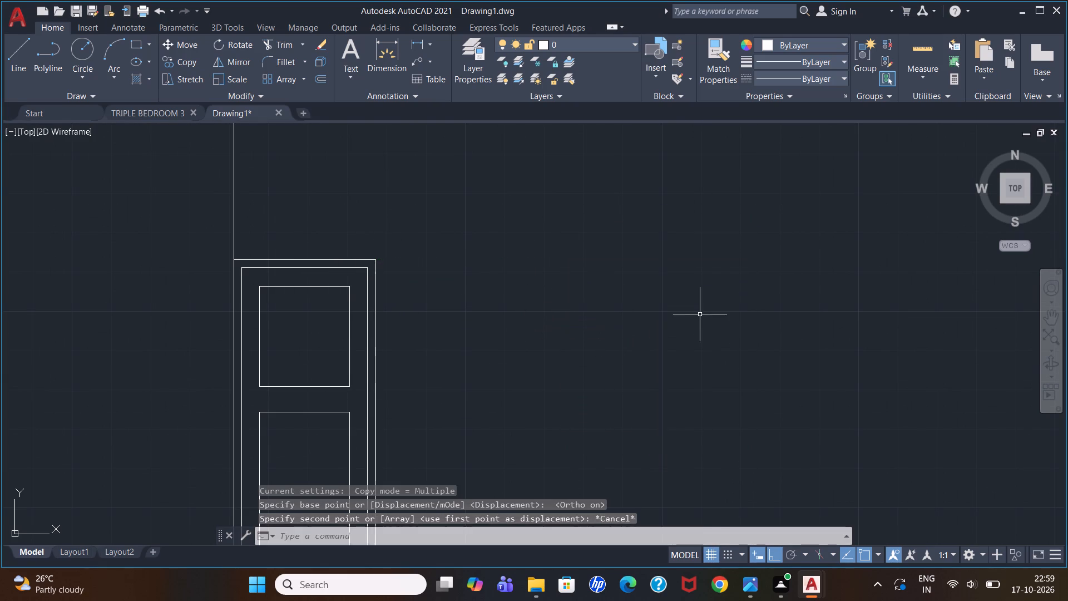
Copy the ground-floor window by its upper-left corner 11'-0" straight up, aligning its top with the first-floor door's top.
{"action": "scroll", "coordinate": [701, 319], "scroll_direction": "down", "scroll_amount": 2}
{"action": "scroll", "coordinate": [676, 460], "scroll_direction": "up", "scroll_amount": 3}
{"action": "scroll", "coordinate": [693, 395], "scroll_direction": "down", "scroll_amount": 3}
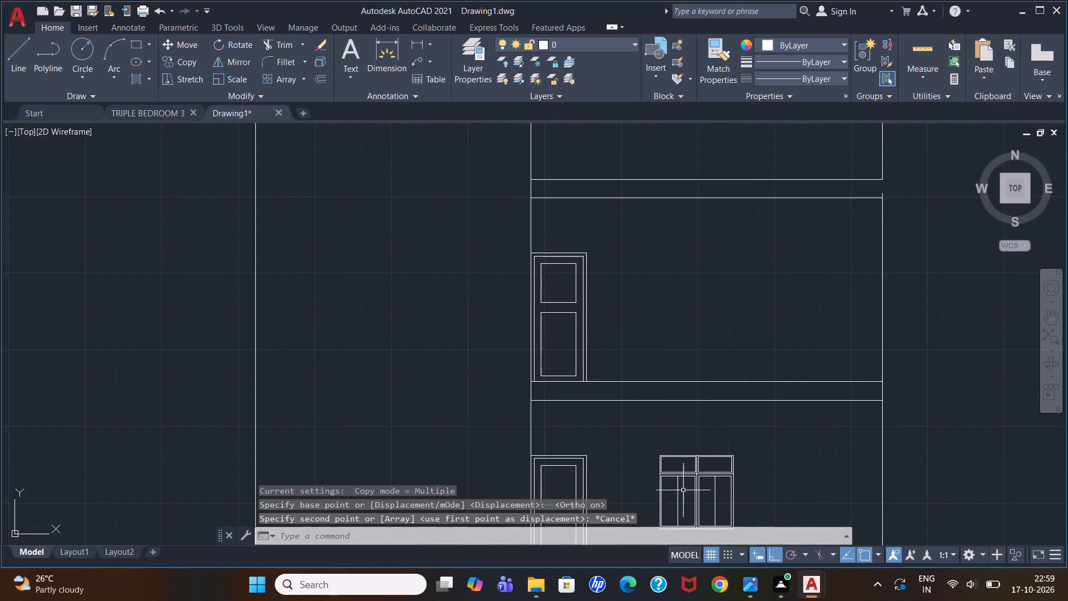
{"action": "scroll", "coordinate": [683, 508], "scroll_direction": "up", "scroll_amount": 2}
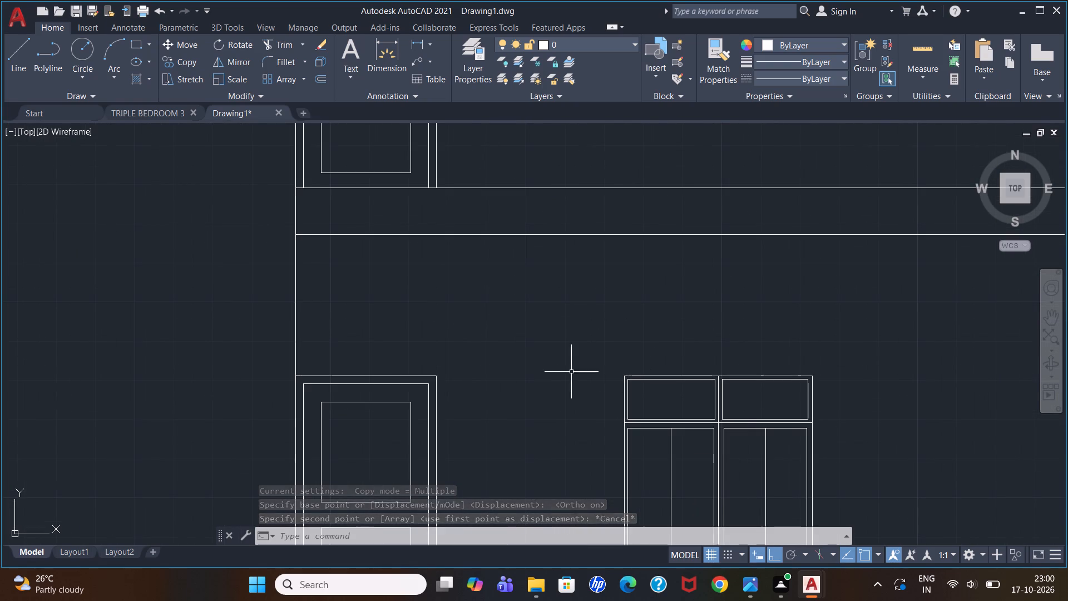
{"action": "left_click", "coordinate": [575, 343]}
{"action": "scroll", "coordinate": [791, 490], "scroll_direction": "down", "scroll_amount": 2}
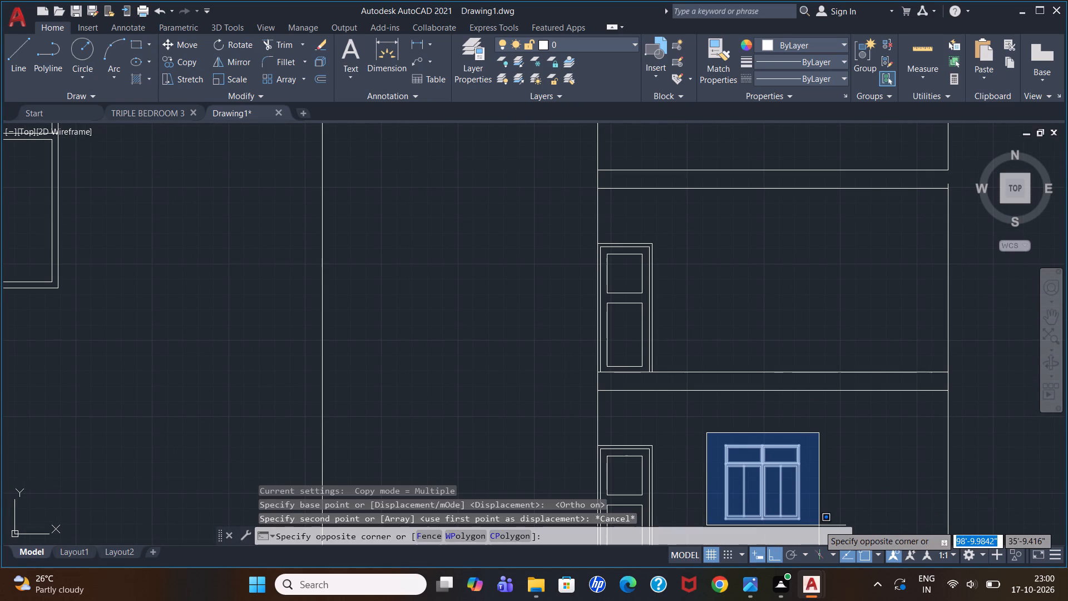
{"action": "left_click", "coordinate": [819, 525]}
{"action": "scroll", "coordinate": [717, 447], "scroll_direction": "up", "scroll_amount": 1}
{"action": "type", "text": "CO"}
{"action": "key", "text": "Return"}
{"action": "scroll", "coordinate": [726, 437], "scroll_direction": "up", "scroll_amount": 3}
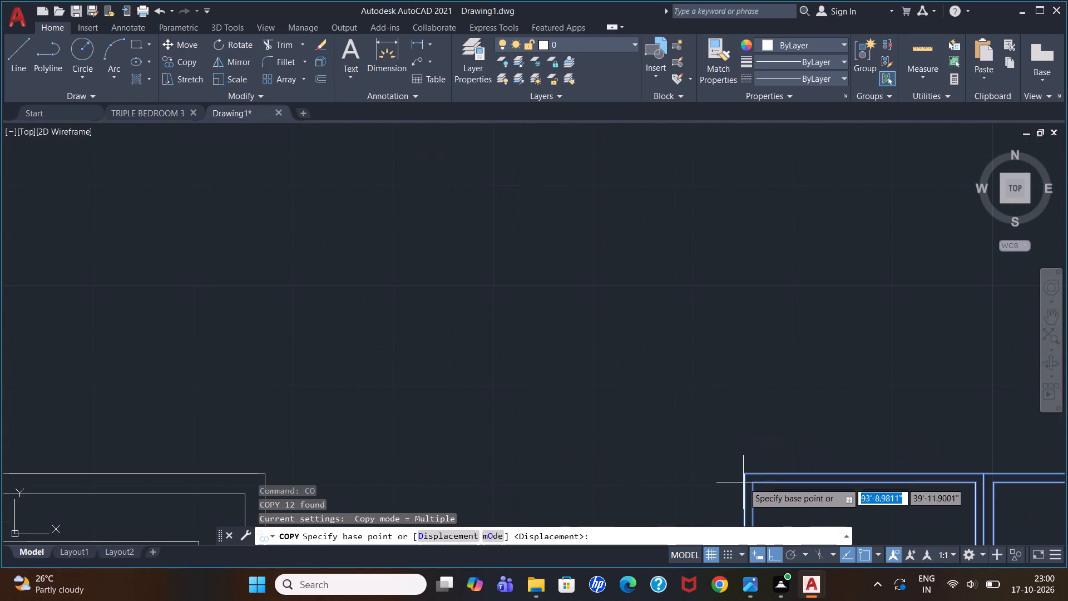
{"action": "left_click", "coordinate": [743, 475]}
{"action": "scroll", "coordinate": [667, 406], "scroll_direction": "down", "scroll_amount": 3}
{"action": "scroll", "coordinate": [694, 309], "scroll_direction": "down", "scroll_amount": 4}
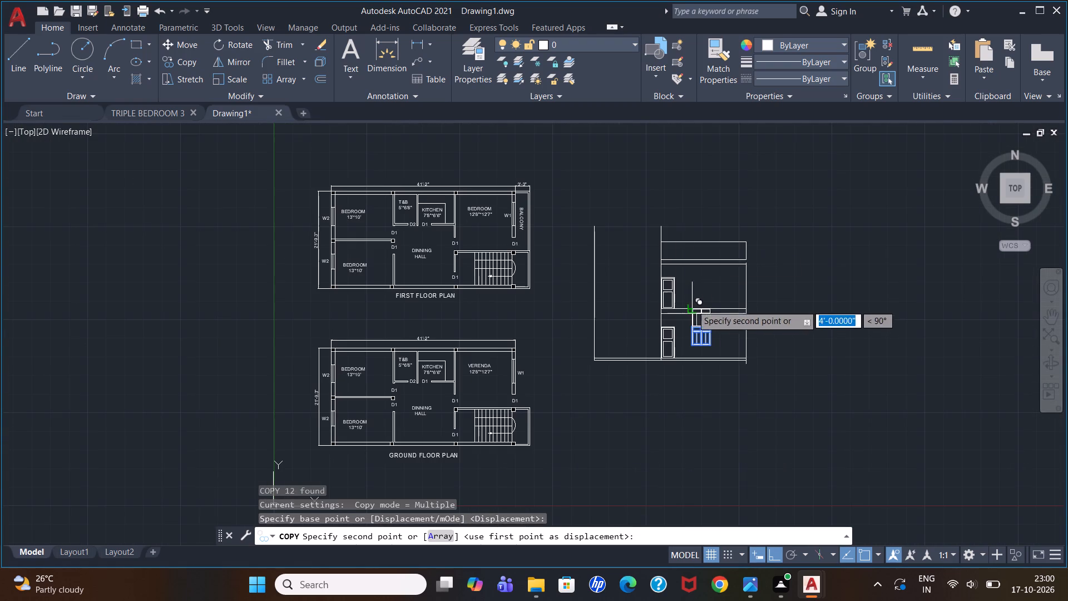
{"action": "scroll", "coordinate": [696, 285], "scroll_direction": "up", "scroll_amount": 5}
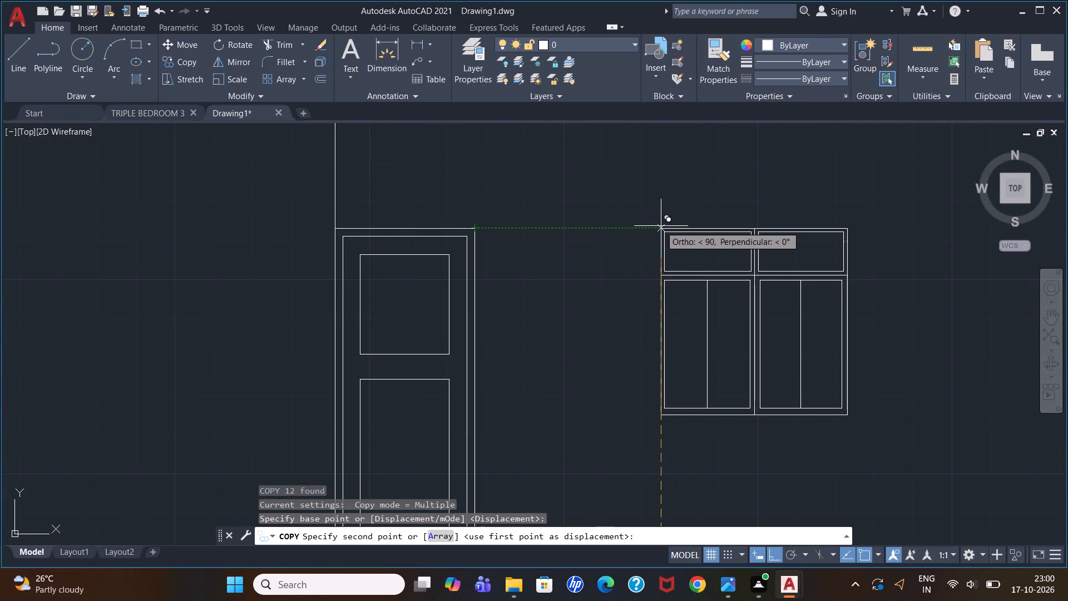
{"action": "left_click", "coordinate": [664, 228]}
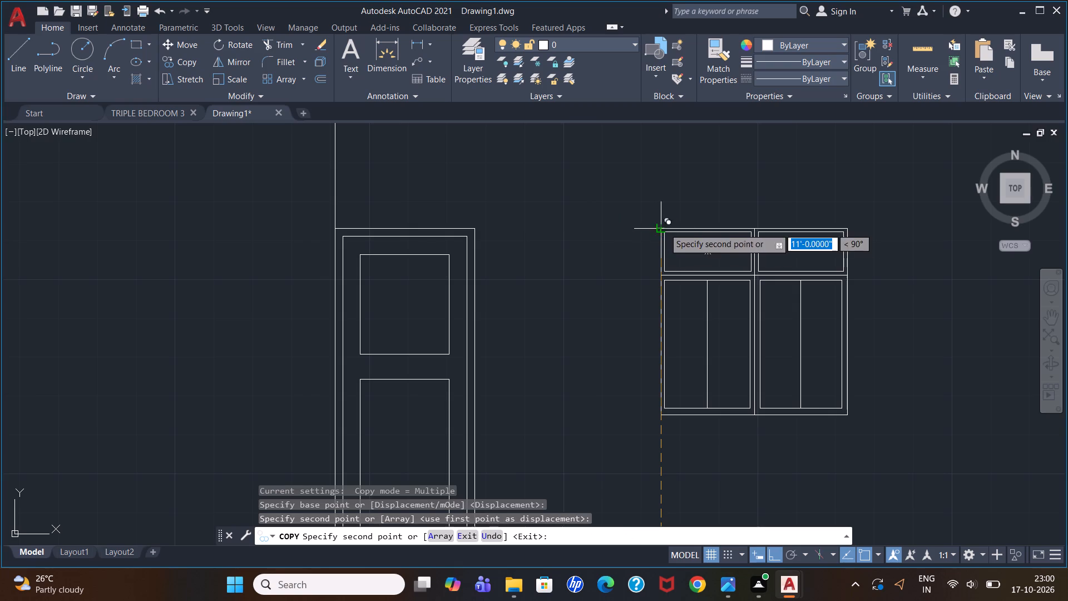
{"action": "key", "text": "Escape"}
Extend the elevation's right-hand outer wall line up to the roof slab's top line, closing the slab's end.
{"action": "scroll", "coordinate": [757, 250], "scroll_direction": "down", "scroll_amount": 4}
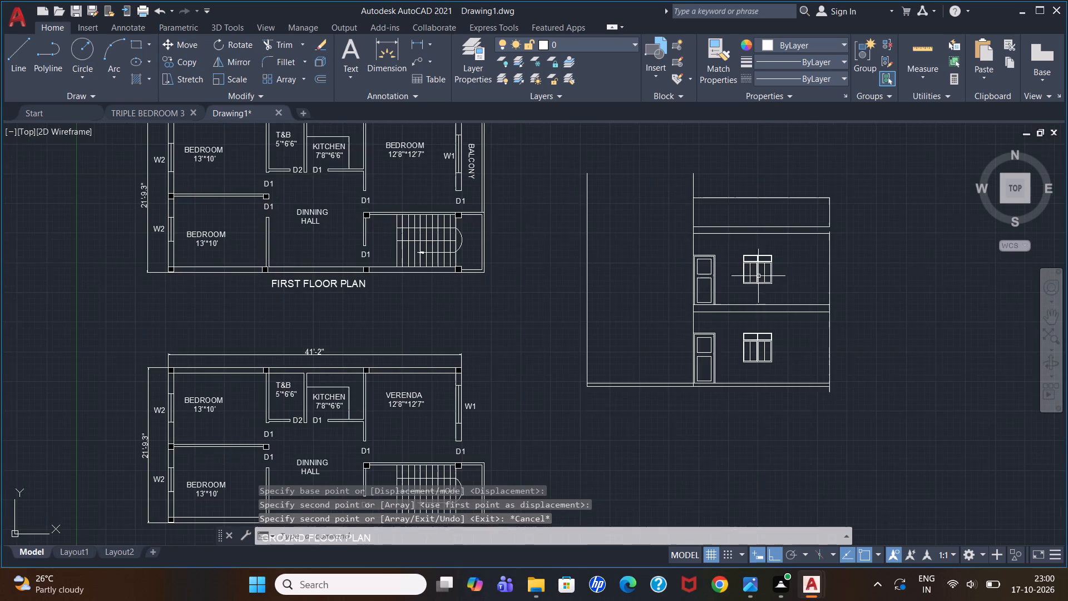
{"action": "scroll", "coordinate": [778, 217], "scroll_direction": "up", "scroll_amount": 2}
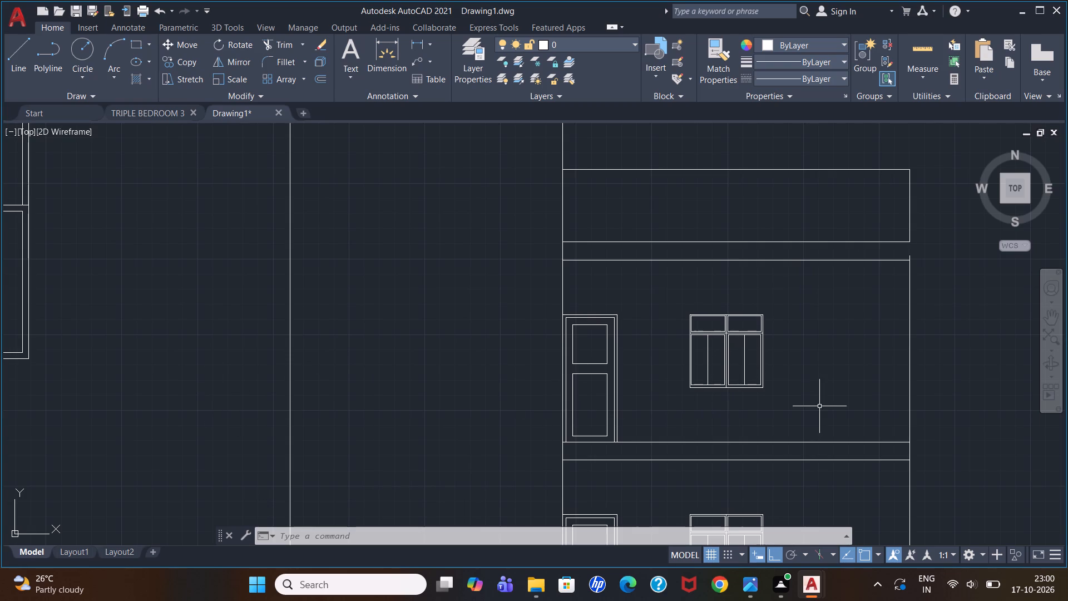
{"action": "scroll", "coordinate": [265, 309], "scroll_direction": "down", "scroll_amount": 3}
{"action": "scroll", "coordinate": [541, 298], "scroll_direction": "up", "scroll_amount": 2}
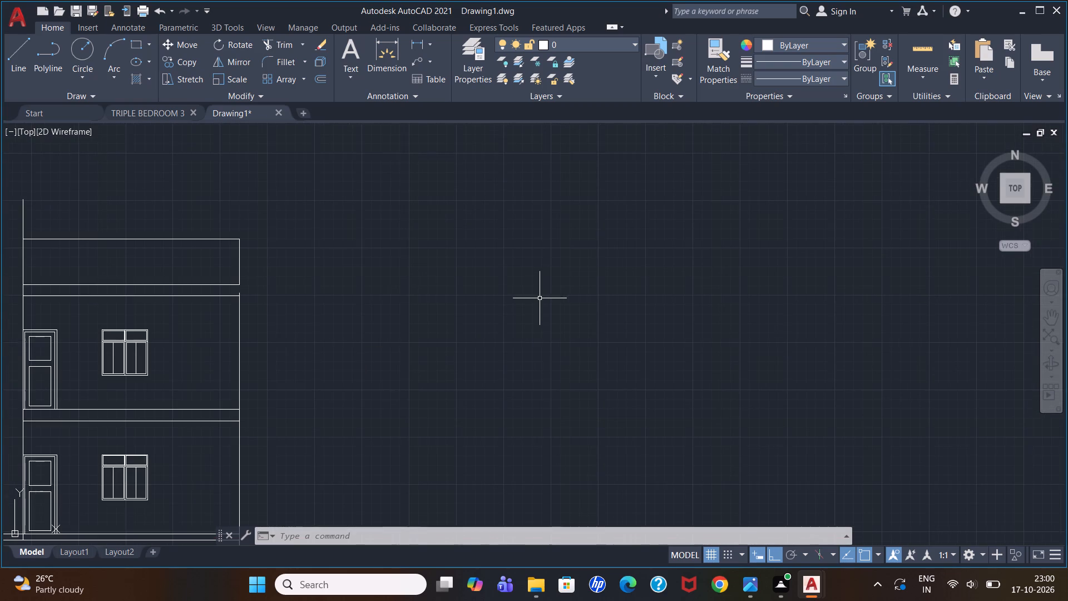
{"action": "scroll", "coordinate": [240, 286], "scroll_direction": "up", "scroll_amount": 2}
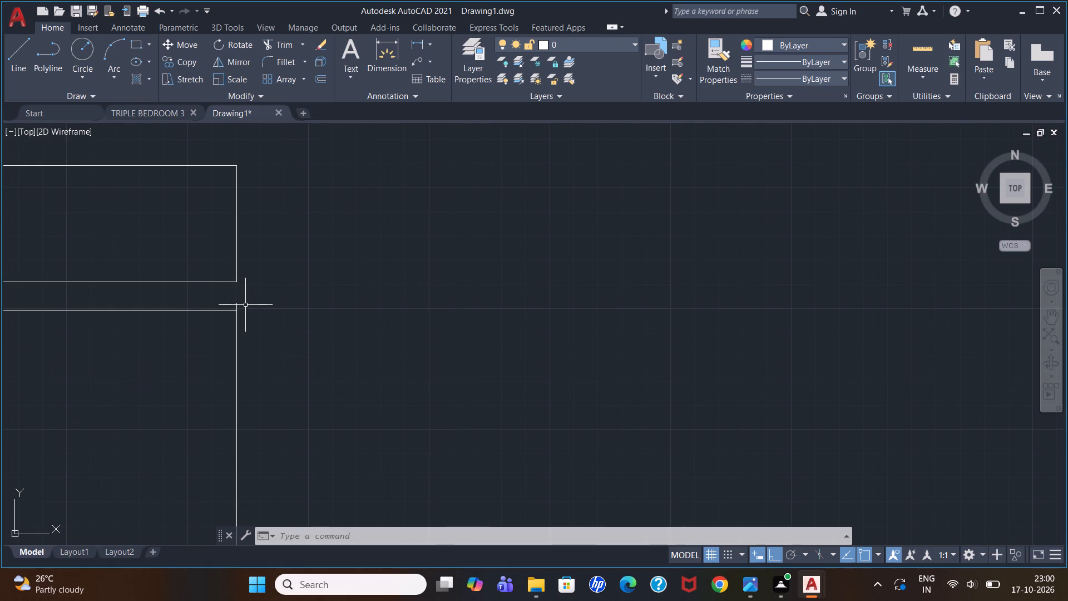
{"action": "type", "text": "EX"}
{"action": "key", "text": "Return"}
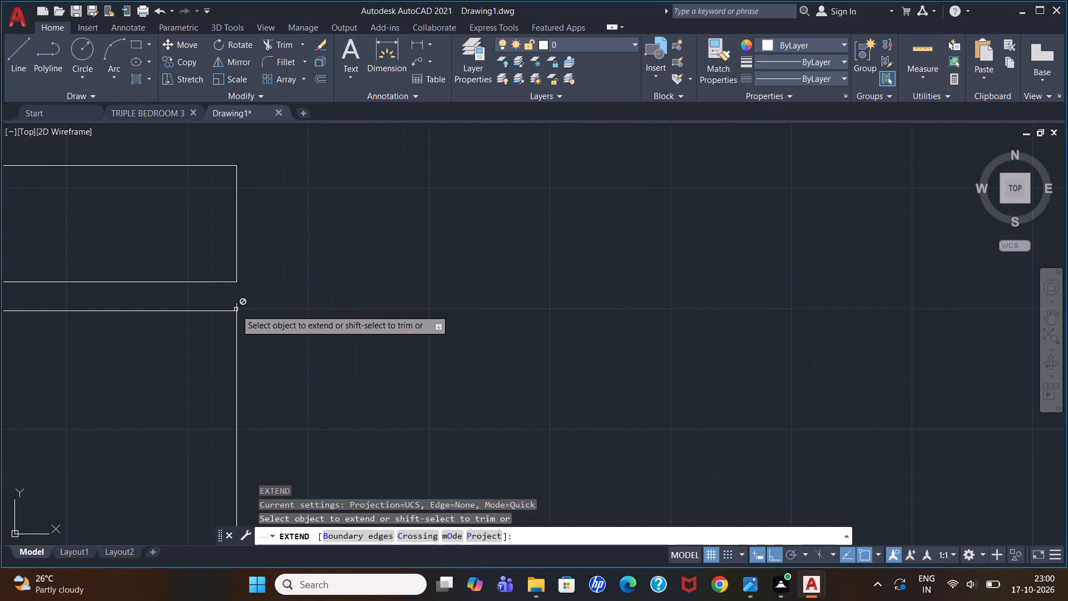
{"action": "left_click", "coordinate": [235, 308]}
{"action": "key", "text": "Escape"}
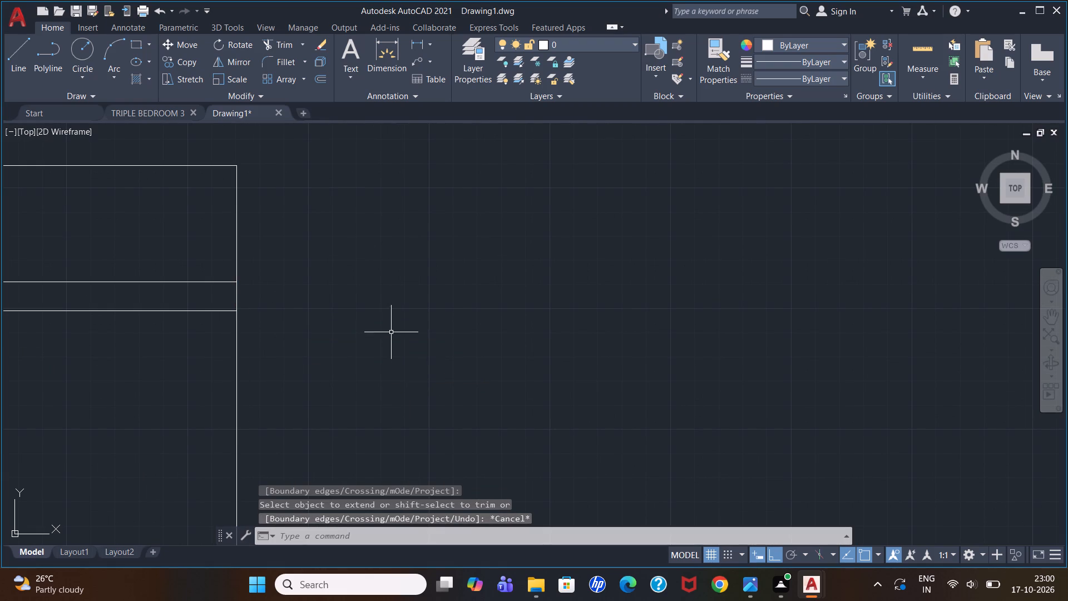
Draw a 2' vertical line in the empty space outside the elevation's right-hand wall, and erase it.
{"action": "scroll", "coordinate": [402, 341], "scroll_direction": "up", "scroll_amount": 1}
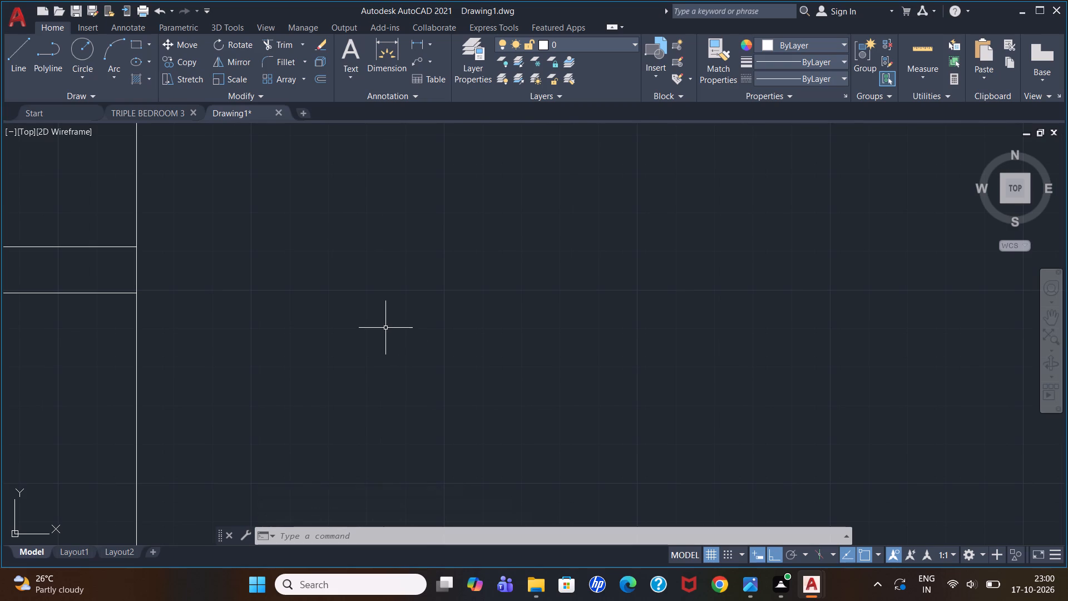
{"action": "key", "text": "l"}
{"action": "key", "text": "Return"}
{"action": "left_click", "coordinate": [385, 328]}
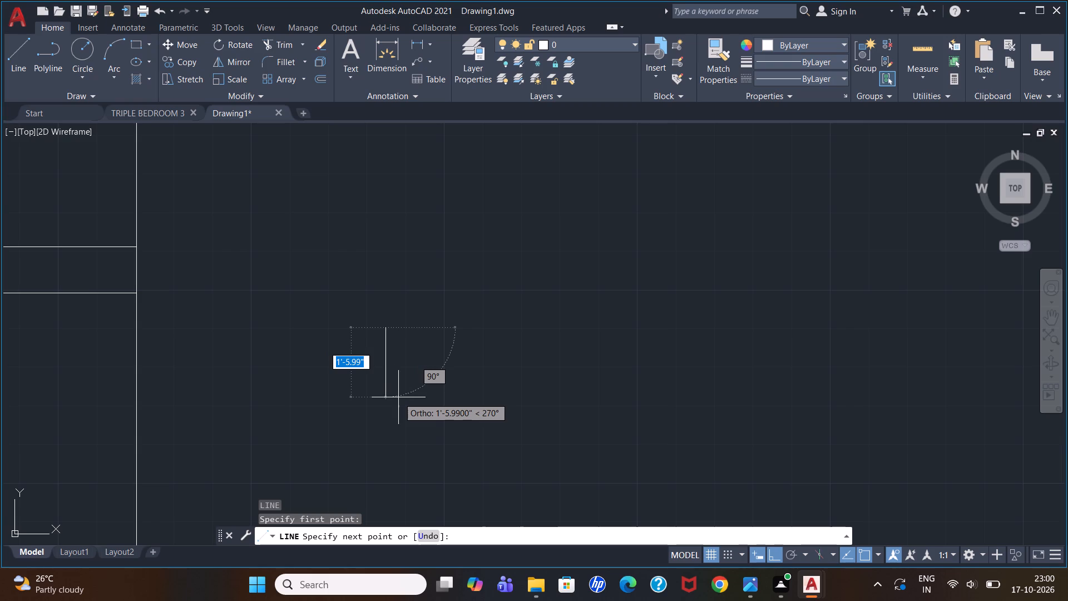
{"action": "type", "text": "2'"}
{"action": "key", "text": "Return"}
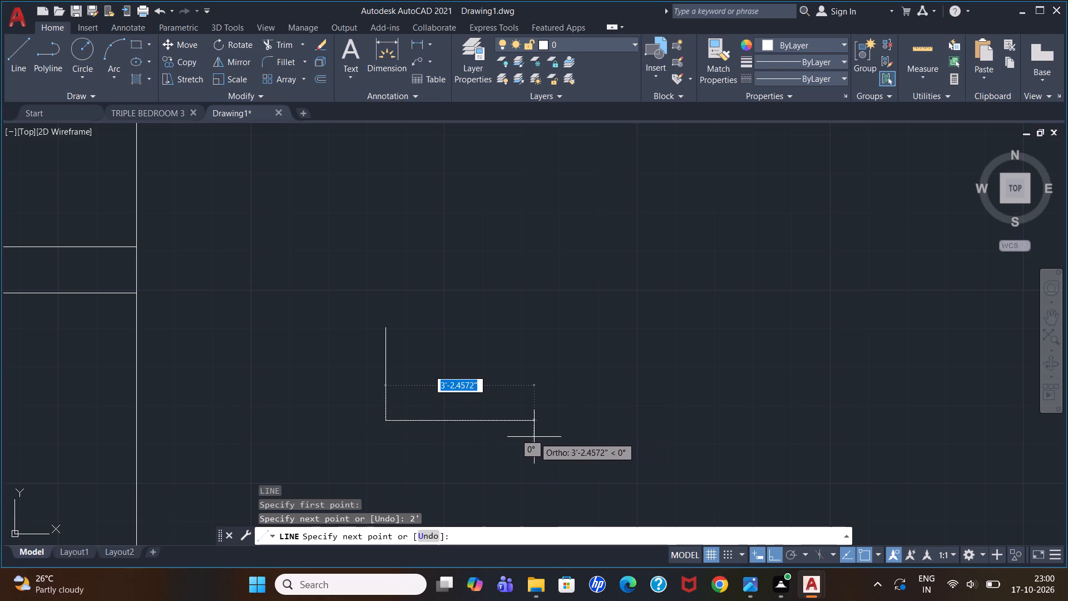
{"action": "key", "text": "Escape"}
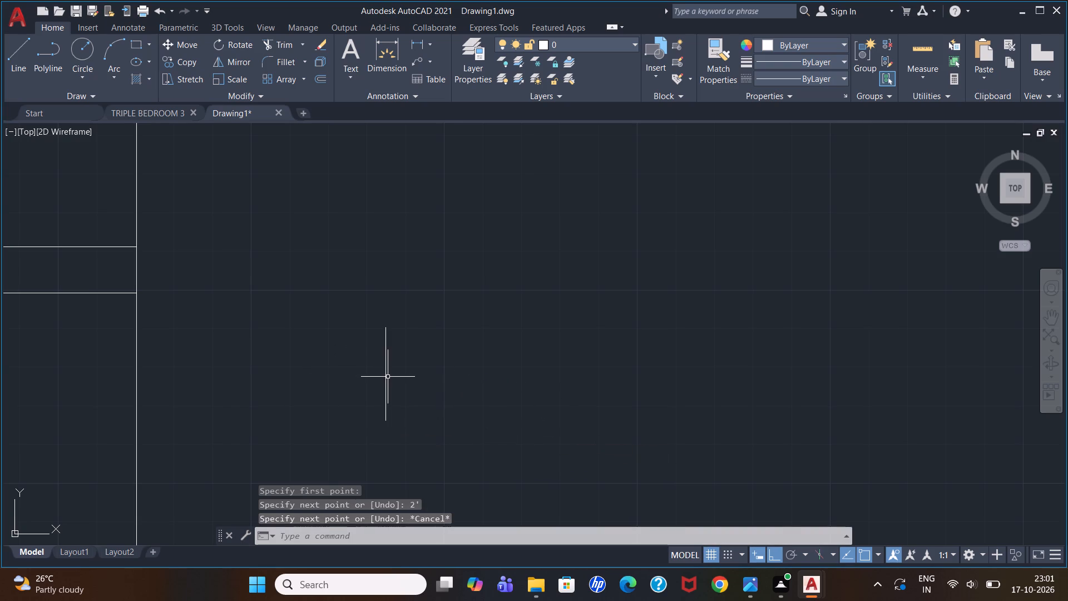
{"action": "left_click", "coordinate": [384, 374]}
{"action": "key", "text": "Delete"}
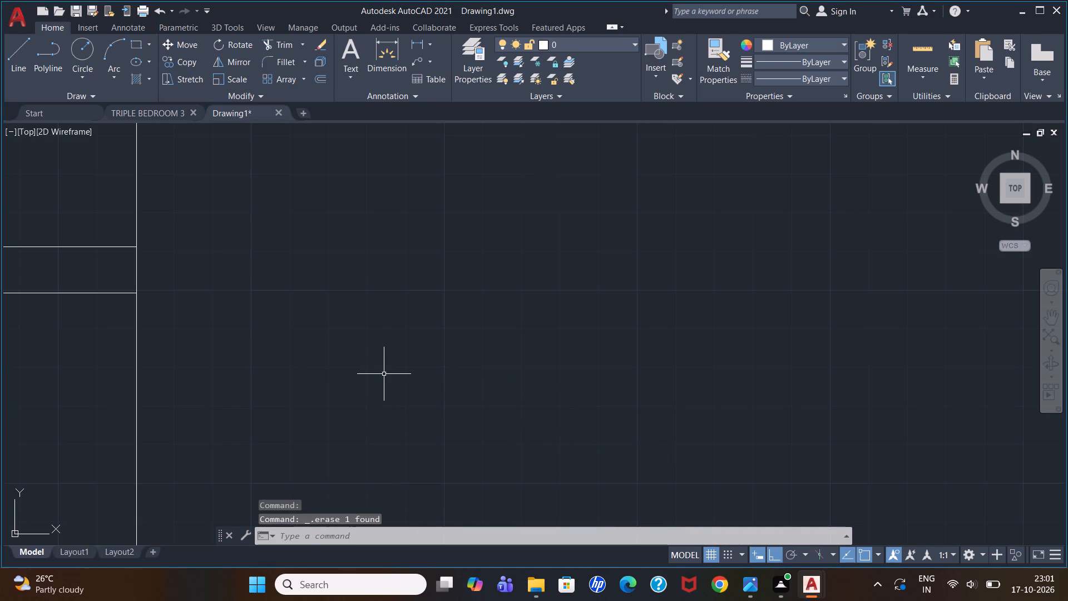
Draw a 3' vertical line downward in the empty space outside the elevation's right-hand wall at first-floor level.
{"action": "key", "text": "semicolon"}
{"action": "key", "text": "BackSpace"}
{"action": "key", "text": "l"}
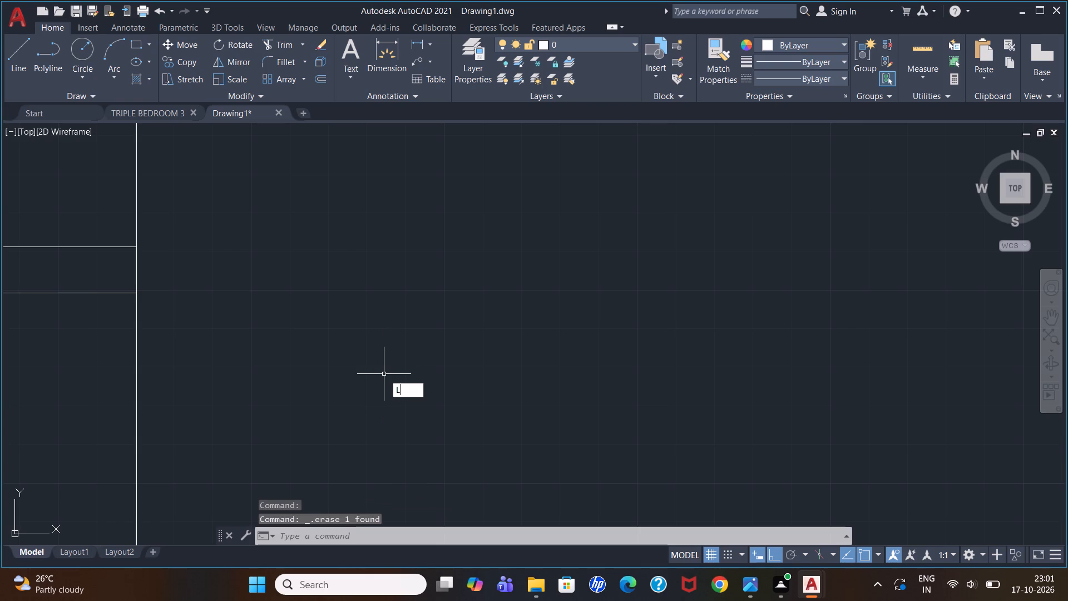
{"action": "key", "text": "Return"}
{"action": "left_click", "coordinate": [383, 362]}
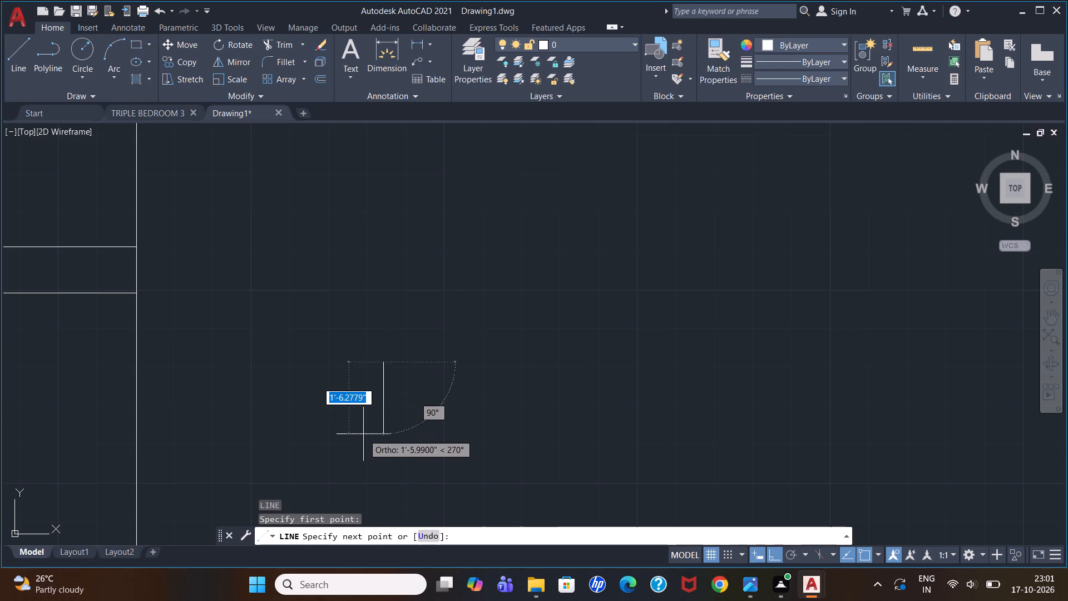
{"action": "key", "text": "3"}
{"action": "key", "text": "apostrophe"}
{"action": "key", "text": "Return"}
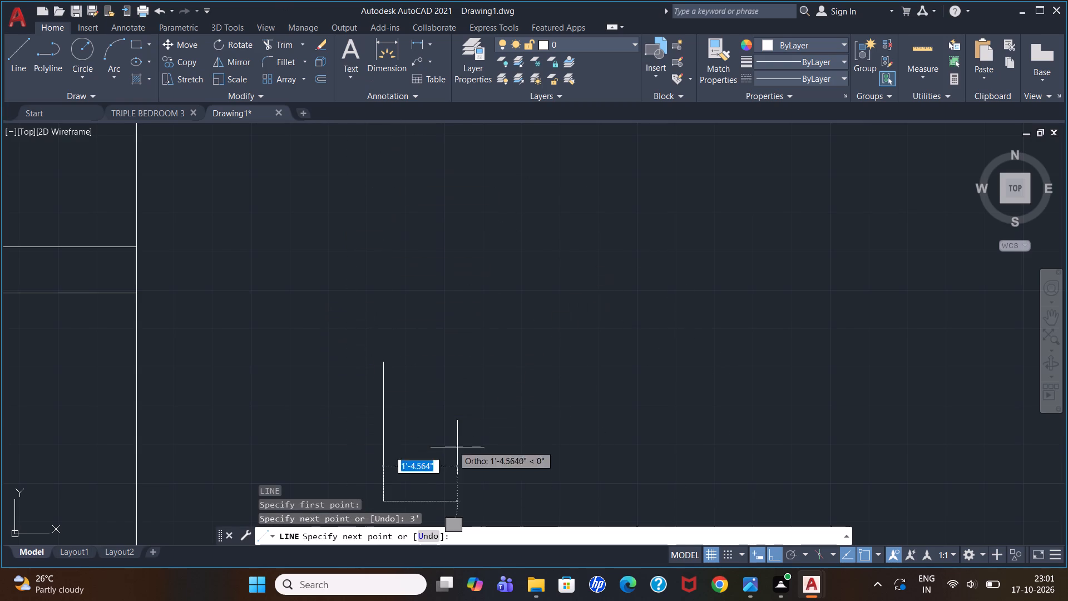
{"action": "scroll", "coordinate": [617, 435], "scroll_direction": "down", "scroll_amount": 3}
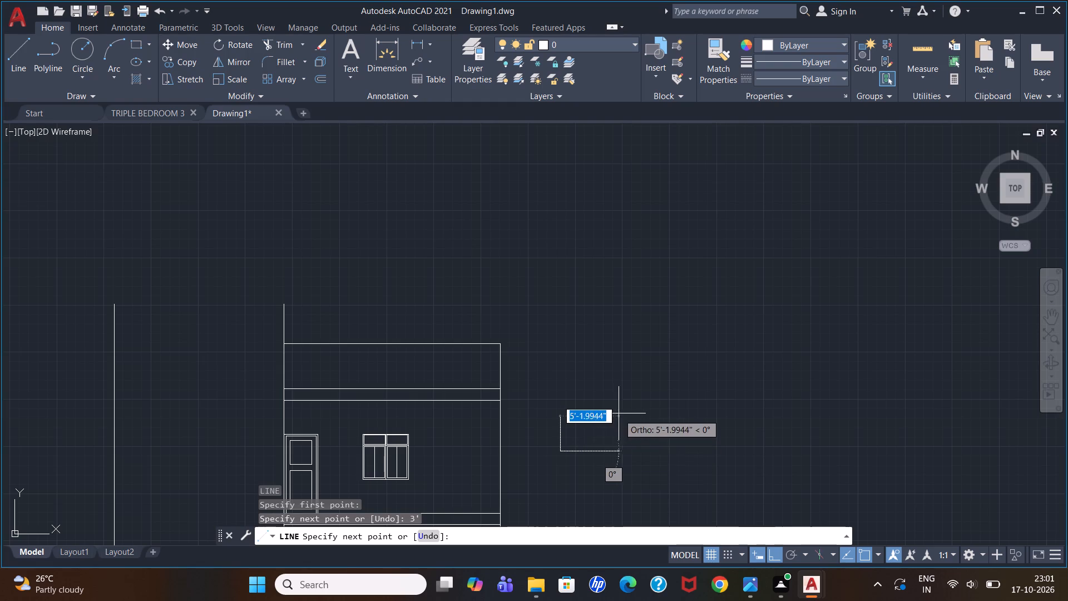
{"action": "scroll", "coordinate": [619, 413], "scroll_direction": "down", "scroll_amount": 2}
{"action": "scroll", "coordinate": [602, 446], "scroll_direction": "up", "scroll_amount": 3}
{"action": "key", "text": "Escape"}
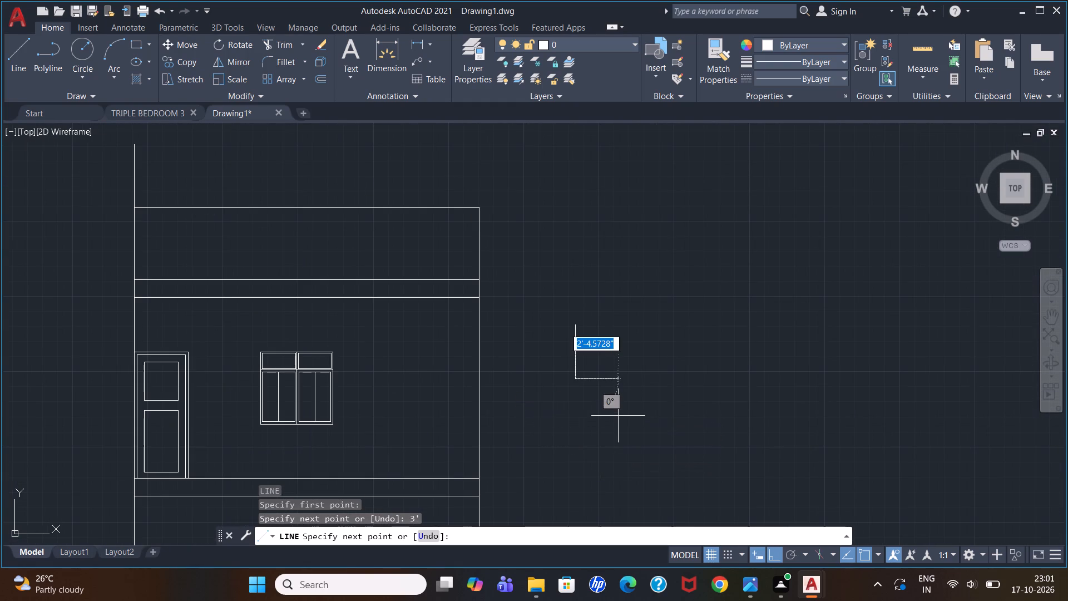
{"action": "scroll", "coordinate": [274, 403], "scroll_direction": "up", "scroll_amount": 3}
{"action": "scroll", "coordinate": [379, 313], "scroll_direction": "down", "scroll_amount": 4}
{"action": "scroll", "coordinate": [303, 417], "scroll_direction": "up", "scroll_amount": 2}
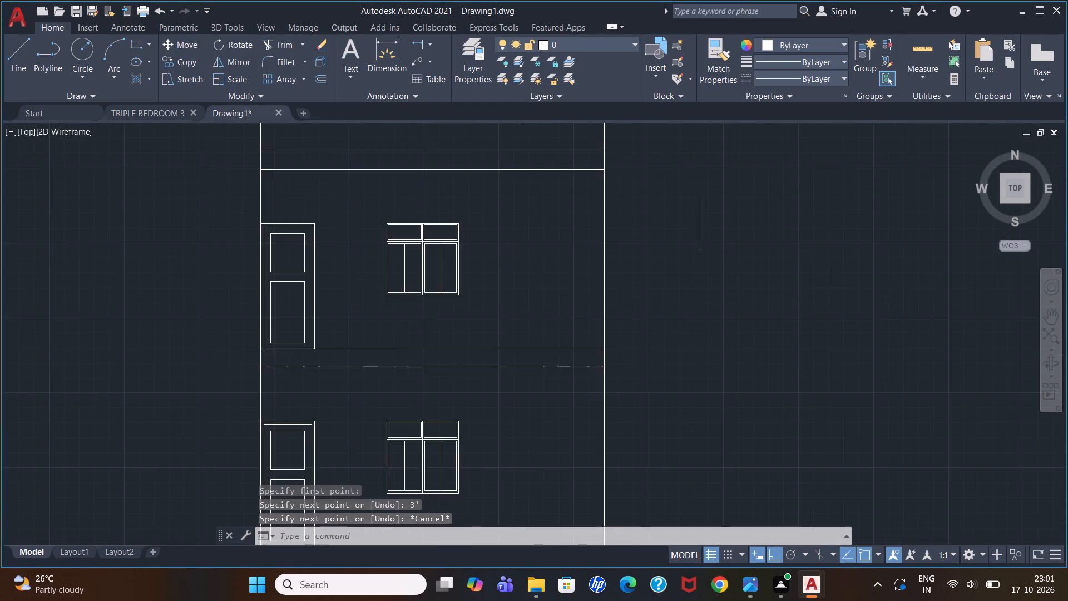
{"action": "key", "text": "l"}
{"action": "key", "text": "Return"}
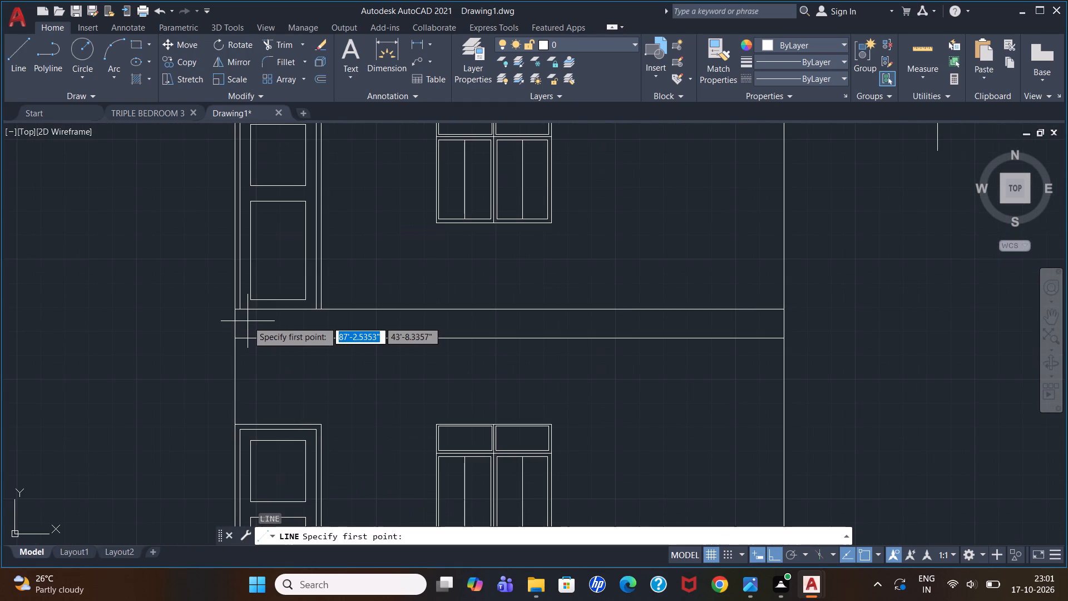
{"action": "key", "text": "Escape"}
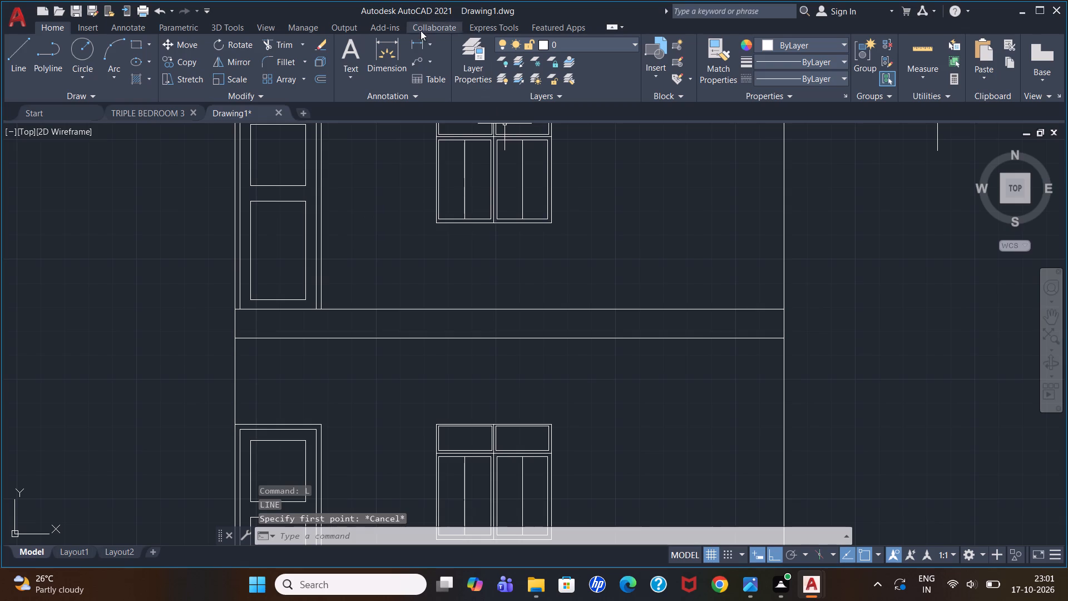
Measure the first-floor slab's top line from the tower wall to the right-hand outer wall using a linear dimension.
{"action": "left_click", "coordinate": [416, 42]}
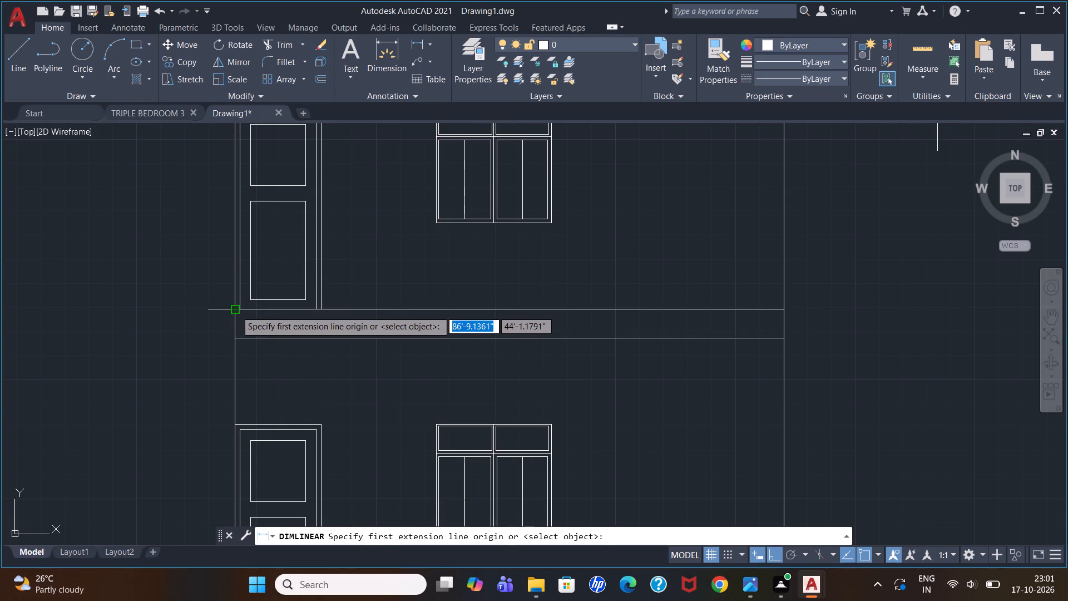
{"action": "left_click", "coordinate": [236, 311]}
{"action": "left_click", "coordinate": [787, 309]}
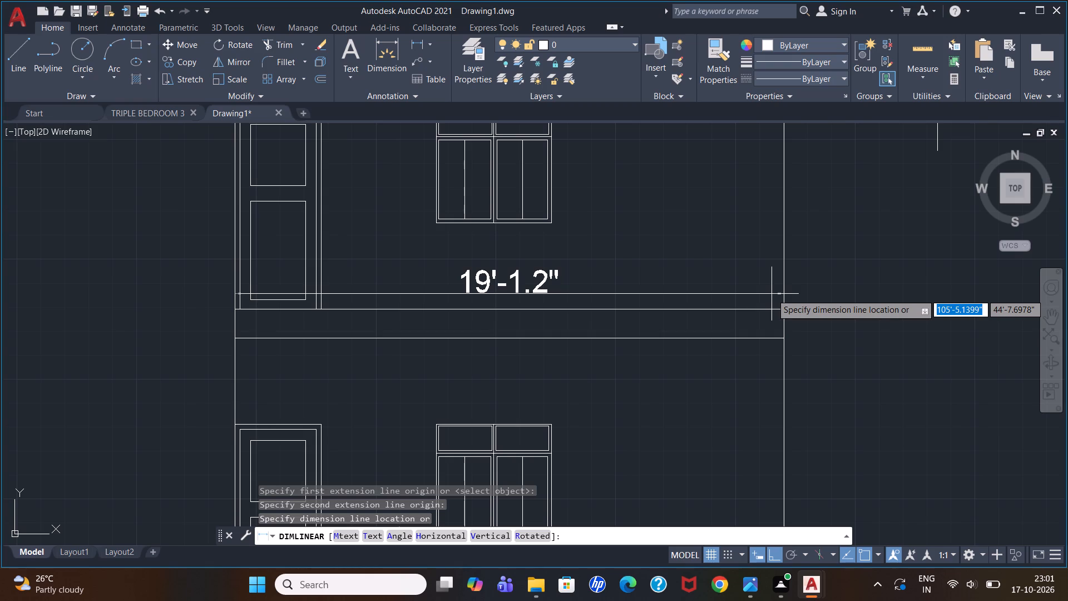
{"action": "key", "text": "Escape"}
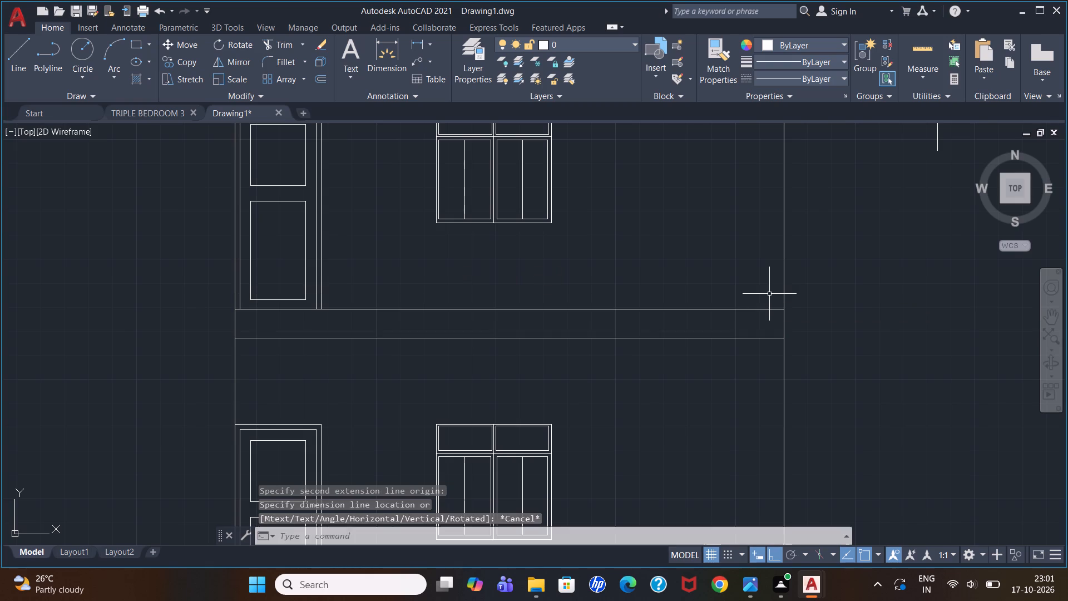
{"action": "scroll", "coordinate": [634, 313], "scroll_direction": "down", "scroll_amount": 1}
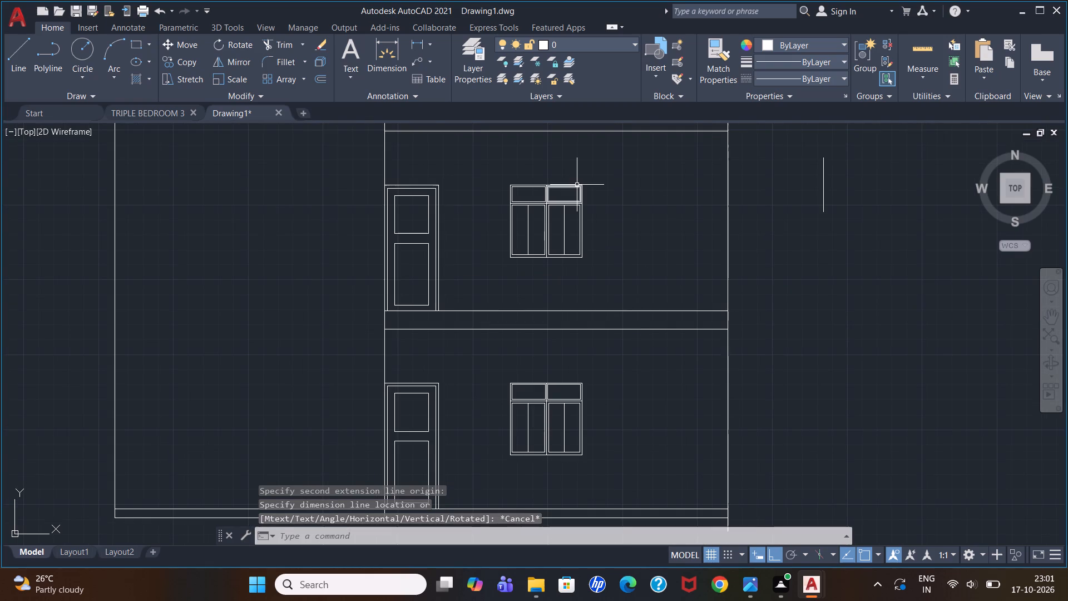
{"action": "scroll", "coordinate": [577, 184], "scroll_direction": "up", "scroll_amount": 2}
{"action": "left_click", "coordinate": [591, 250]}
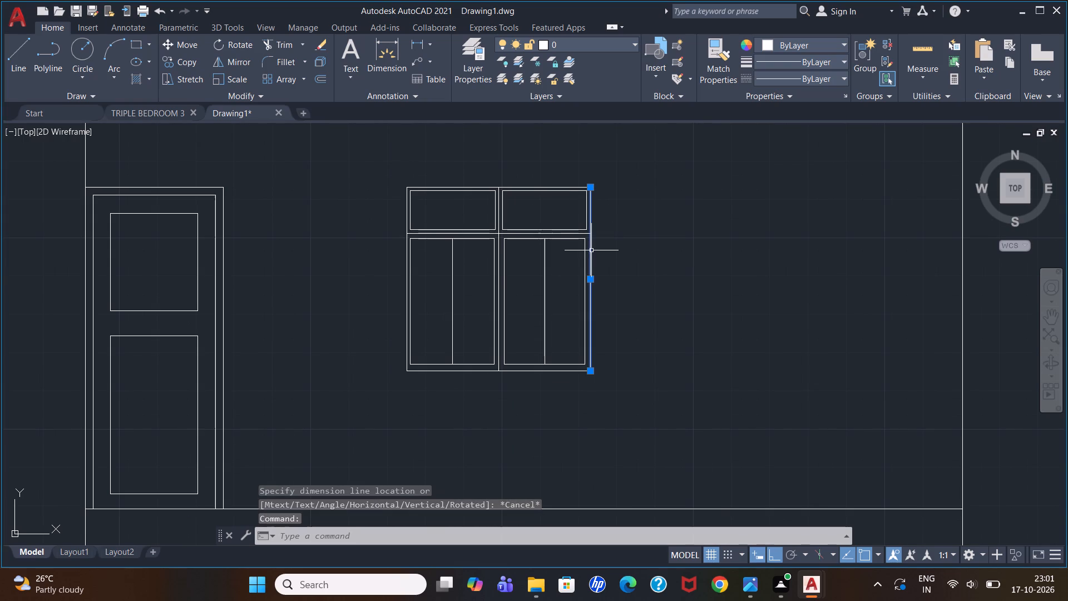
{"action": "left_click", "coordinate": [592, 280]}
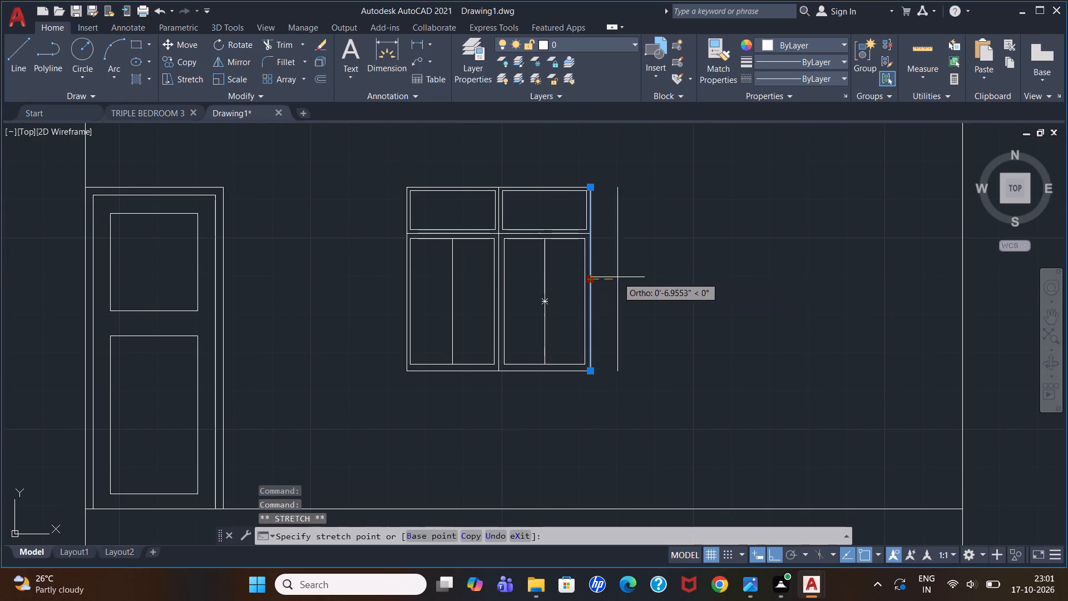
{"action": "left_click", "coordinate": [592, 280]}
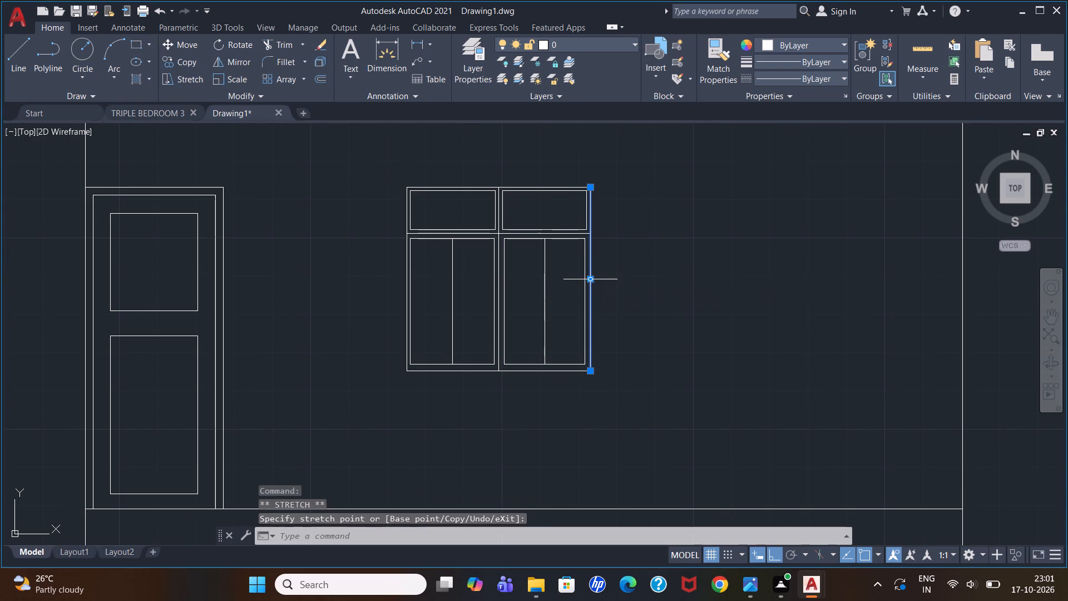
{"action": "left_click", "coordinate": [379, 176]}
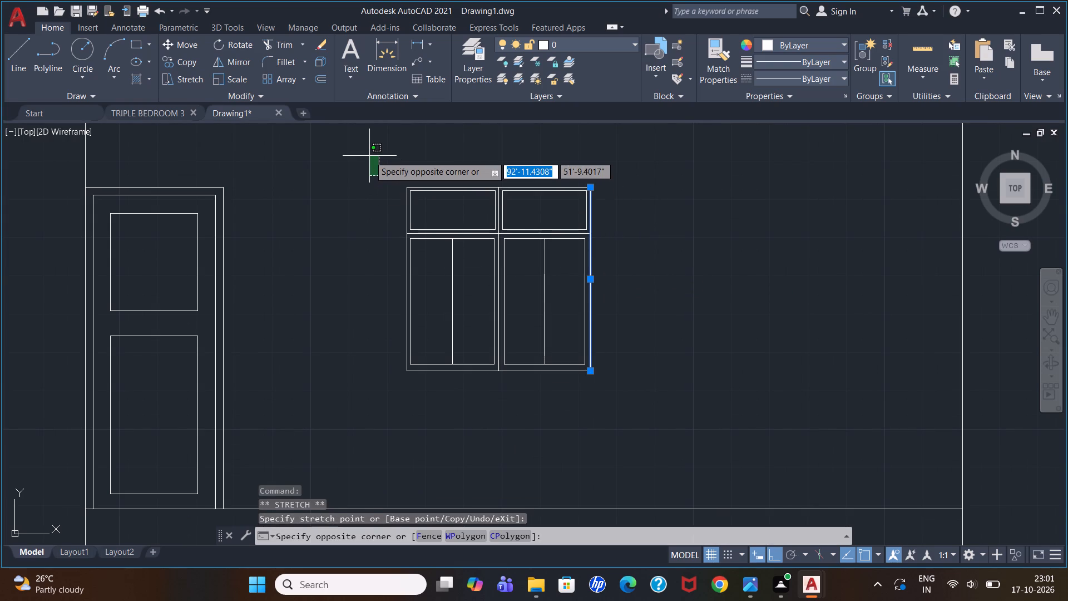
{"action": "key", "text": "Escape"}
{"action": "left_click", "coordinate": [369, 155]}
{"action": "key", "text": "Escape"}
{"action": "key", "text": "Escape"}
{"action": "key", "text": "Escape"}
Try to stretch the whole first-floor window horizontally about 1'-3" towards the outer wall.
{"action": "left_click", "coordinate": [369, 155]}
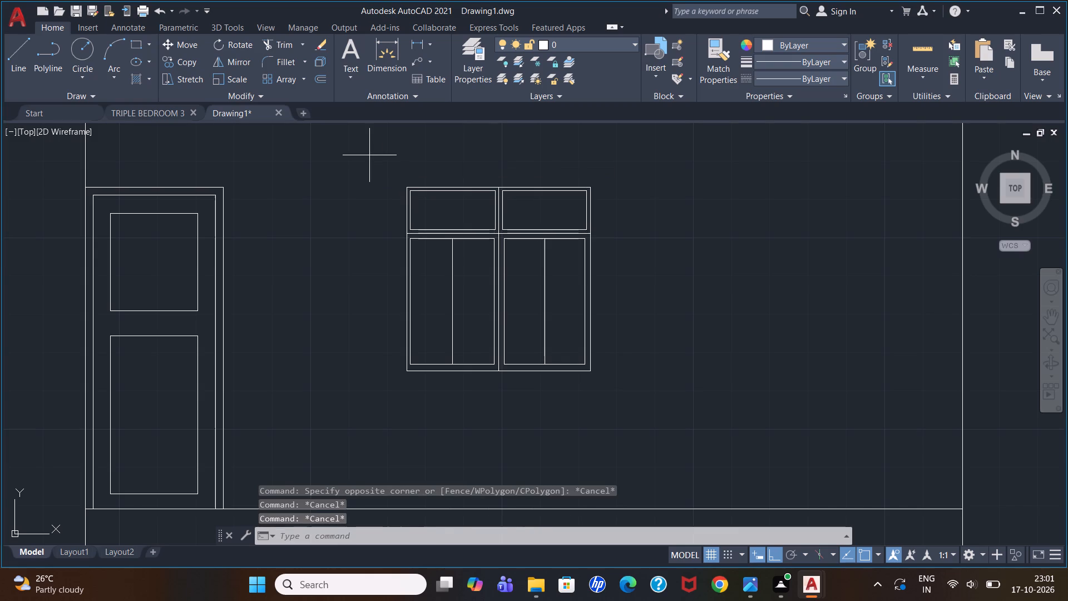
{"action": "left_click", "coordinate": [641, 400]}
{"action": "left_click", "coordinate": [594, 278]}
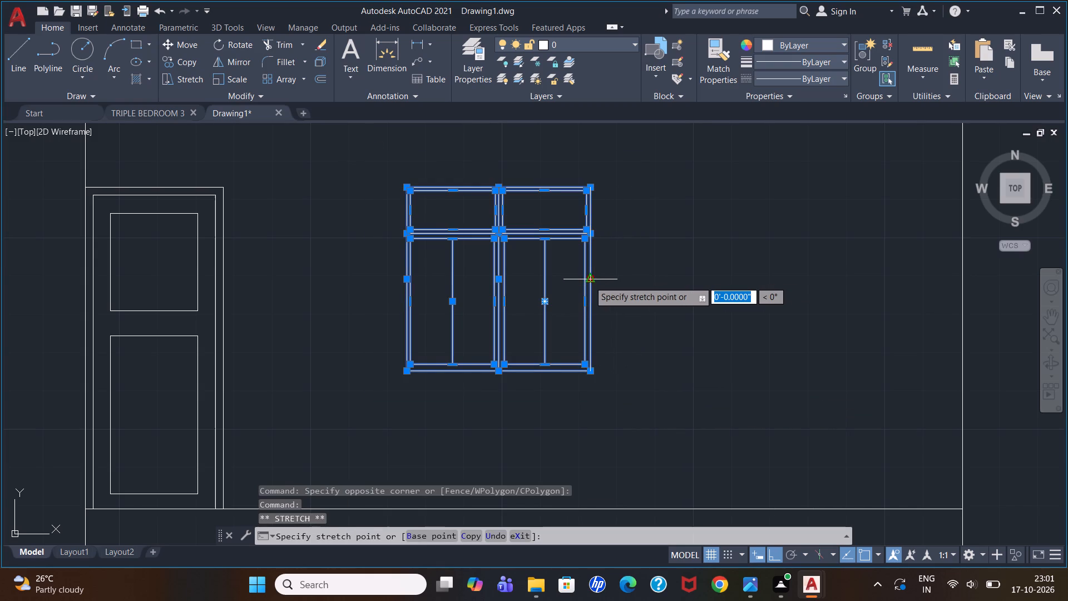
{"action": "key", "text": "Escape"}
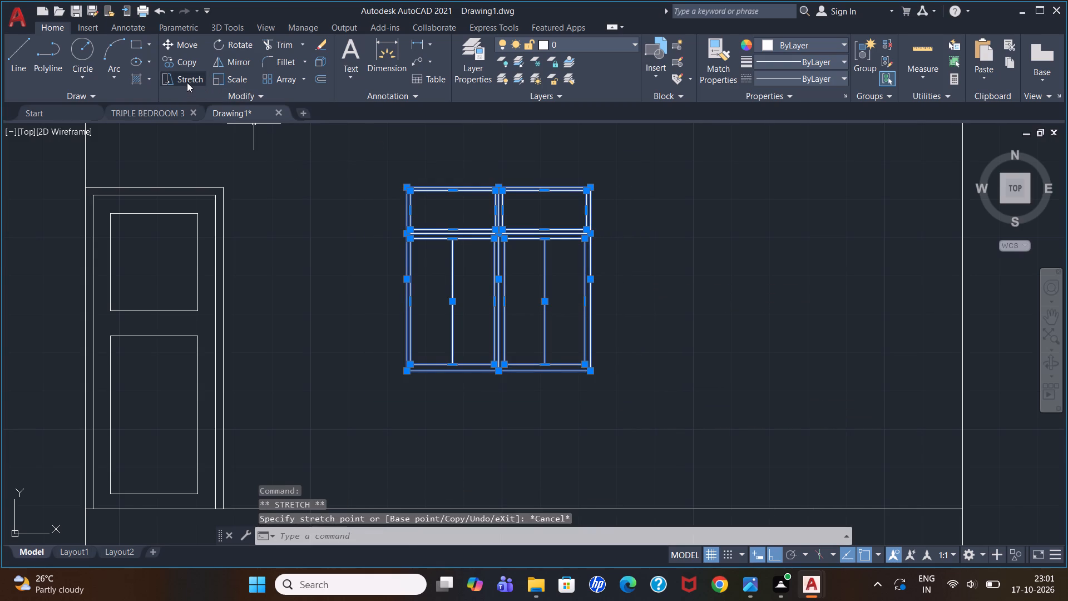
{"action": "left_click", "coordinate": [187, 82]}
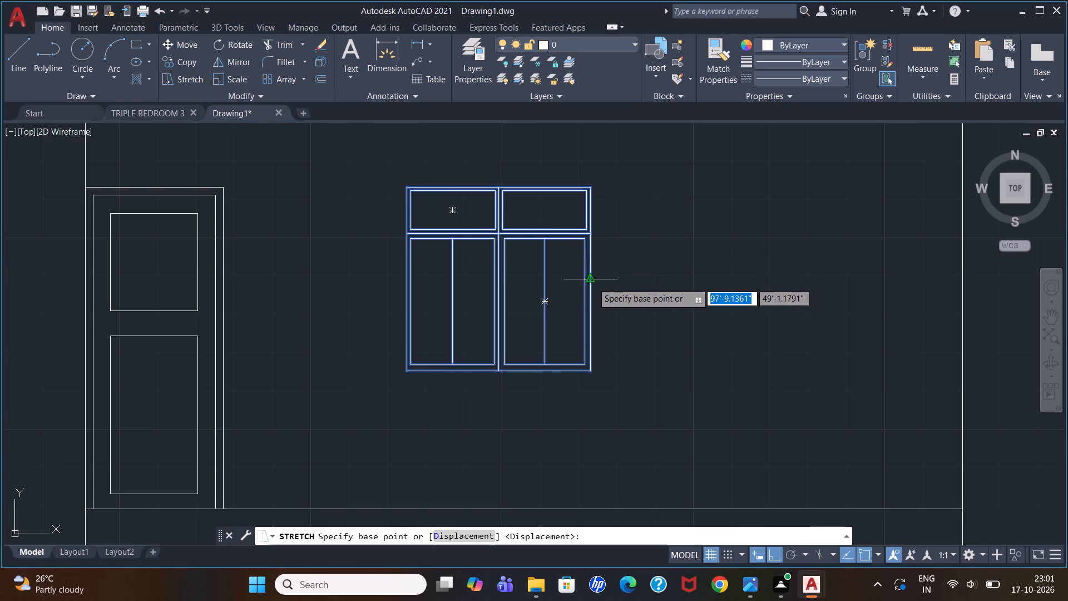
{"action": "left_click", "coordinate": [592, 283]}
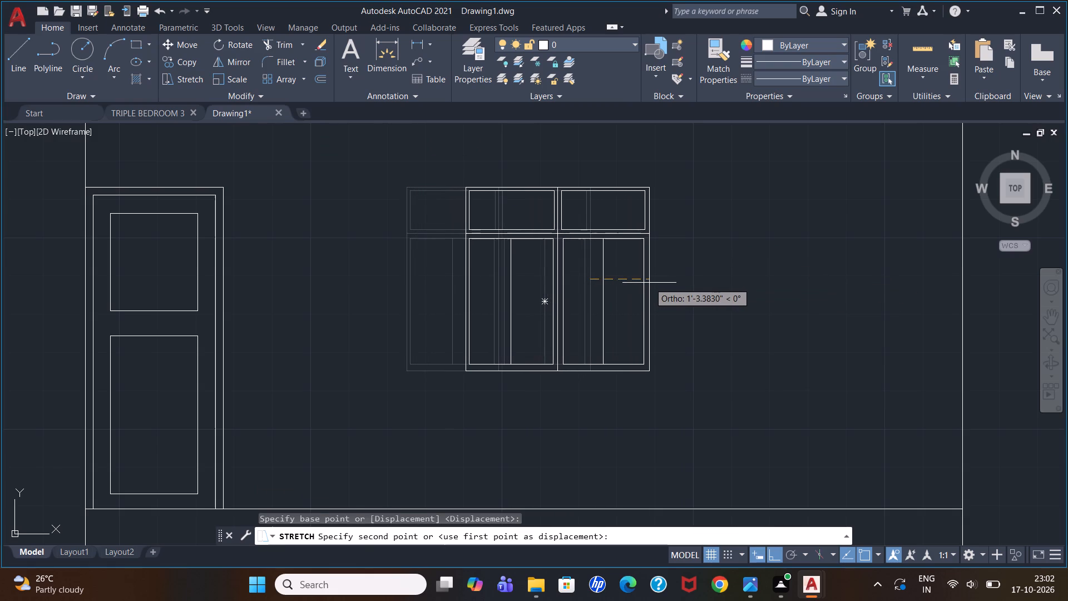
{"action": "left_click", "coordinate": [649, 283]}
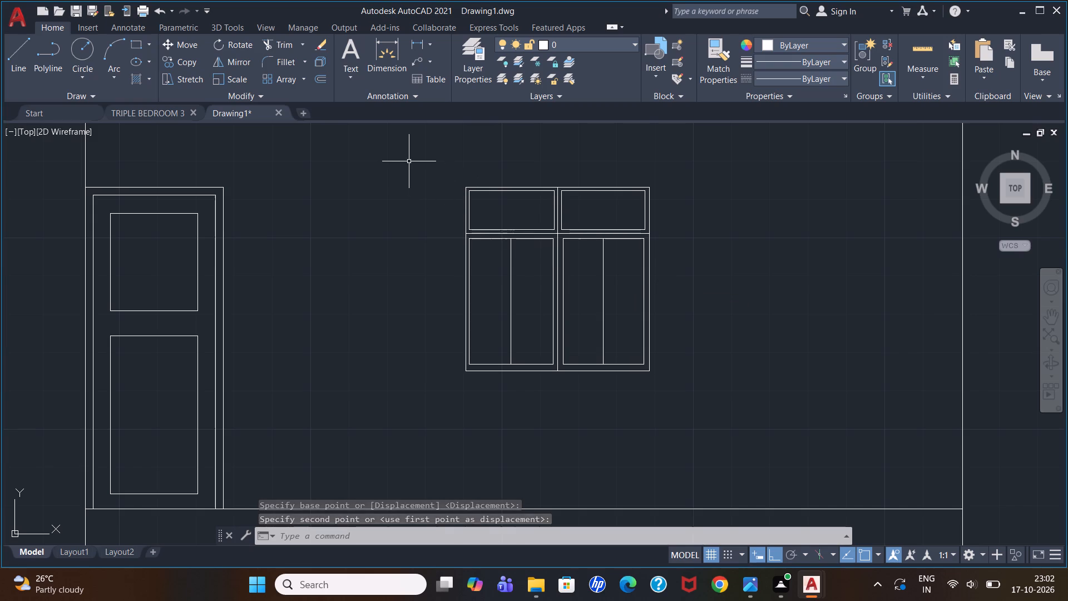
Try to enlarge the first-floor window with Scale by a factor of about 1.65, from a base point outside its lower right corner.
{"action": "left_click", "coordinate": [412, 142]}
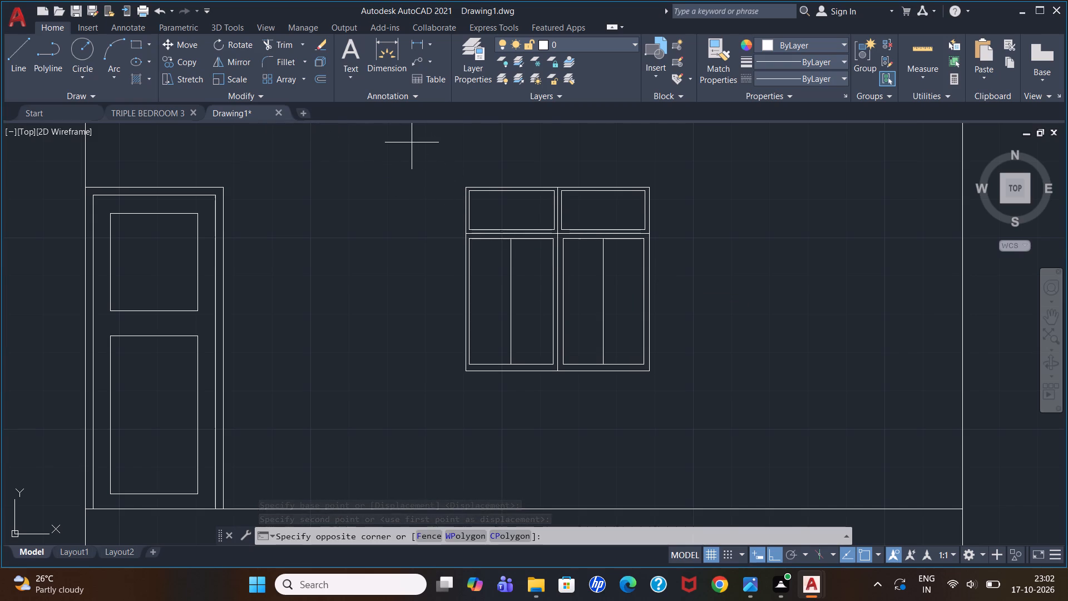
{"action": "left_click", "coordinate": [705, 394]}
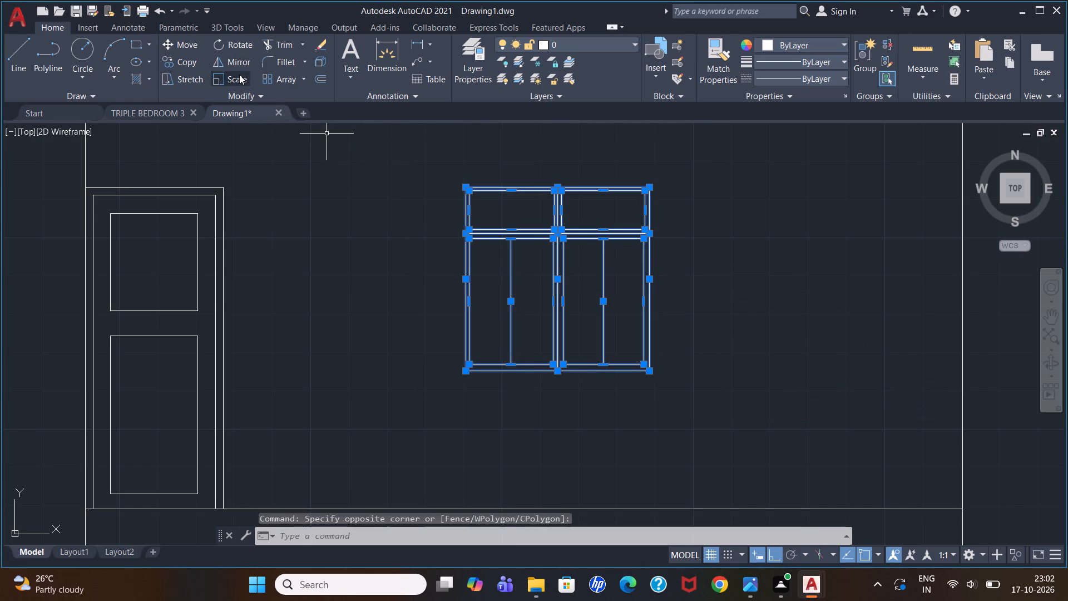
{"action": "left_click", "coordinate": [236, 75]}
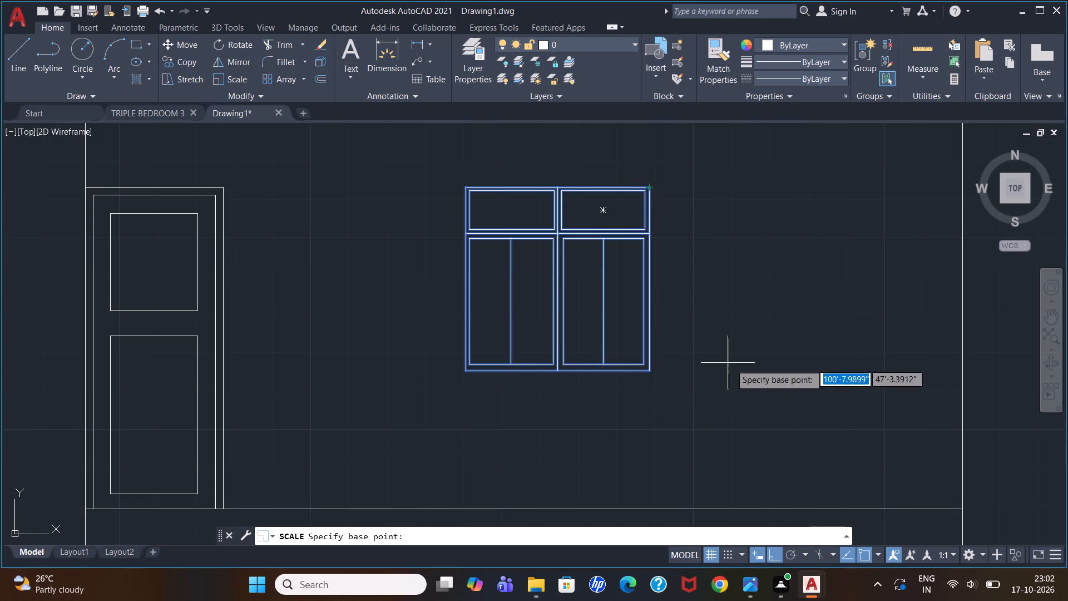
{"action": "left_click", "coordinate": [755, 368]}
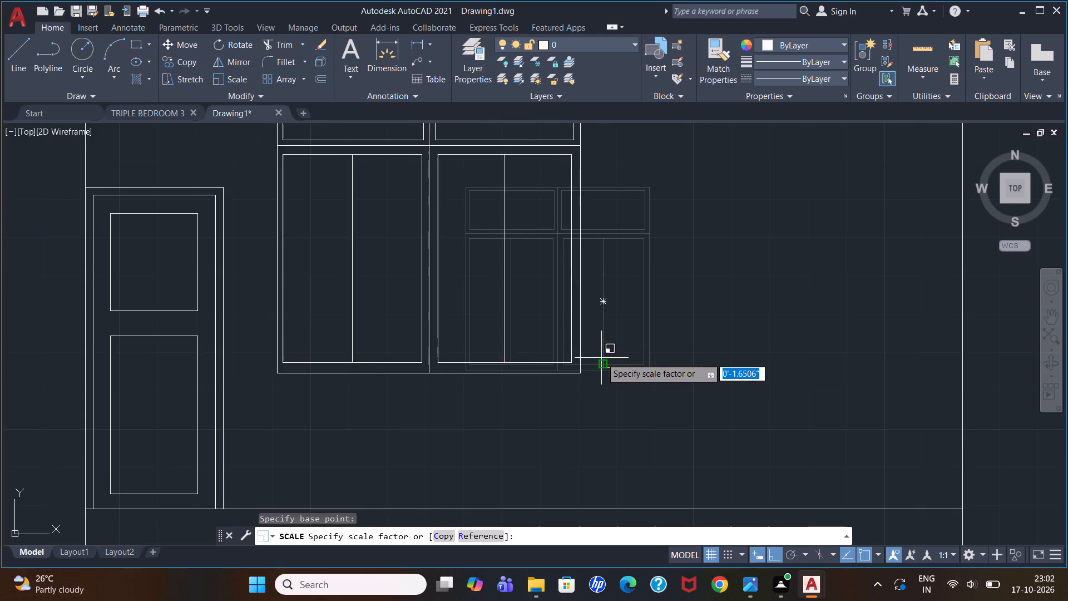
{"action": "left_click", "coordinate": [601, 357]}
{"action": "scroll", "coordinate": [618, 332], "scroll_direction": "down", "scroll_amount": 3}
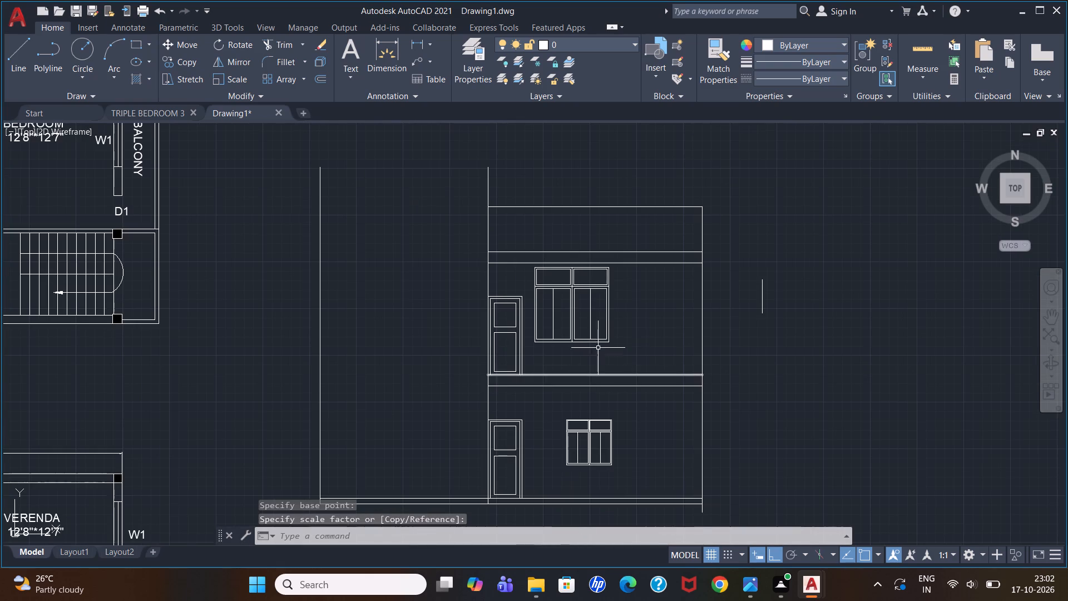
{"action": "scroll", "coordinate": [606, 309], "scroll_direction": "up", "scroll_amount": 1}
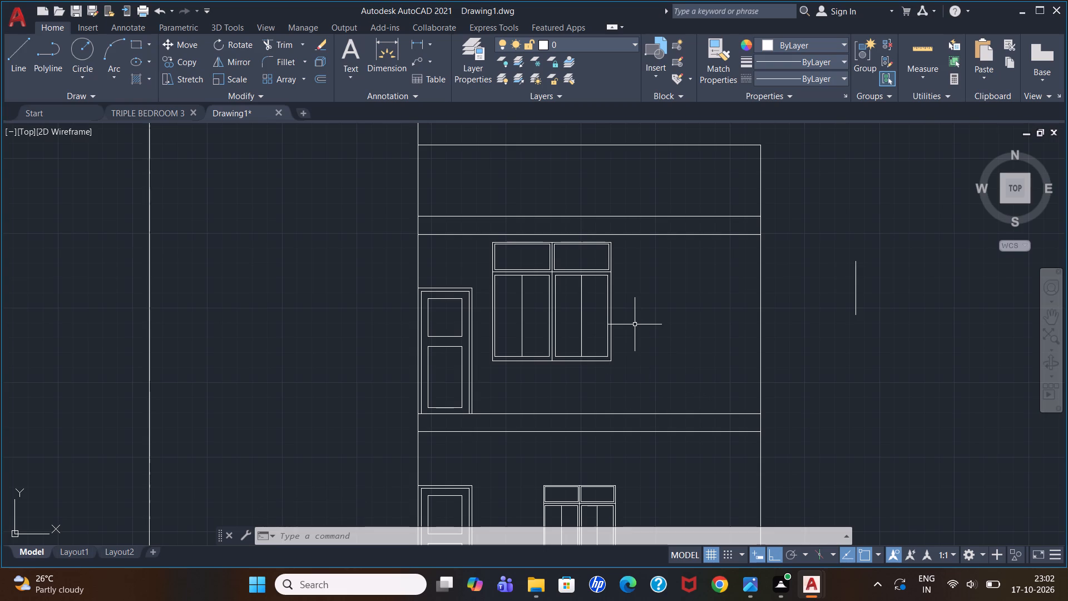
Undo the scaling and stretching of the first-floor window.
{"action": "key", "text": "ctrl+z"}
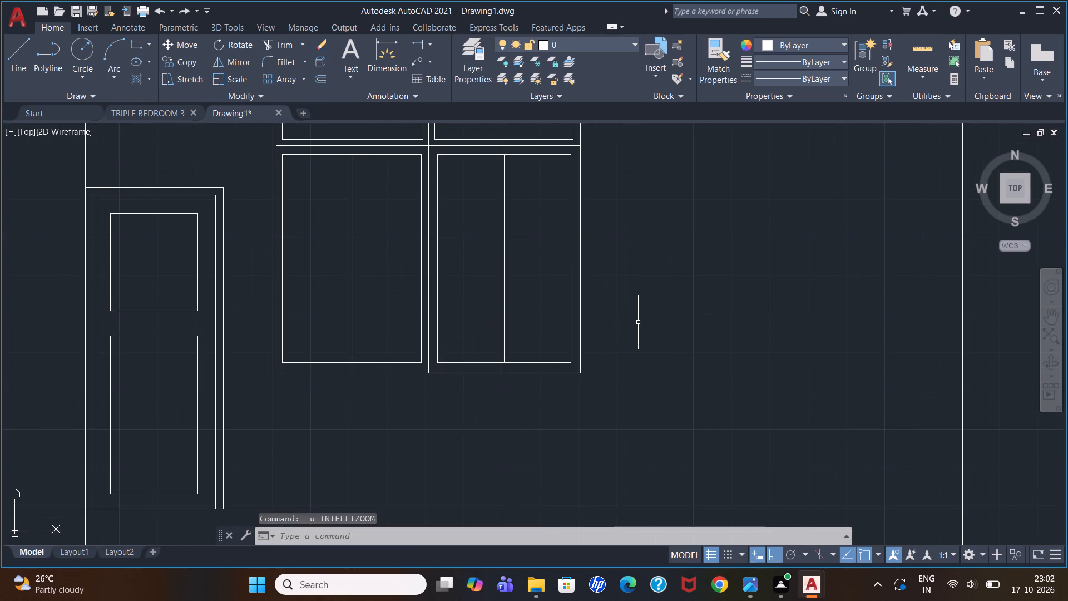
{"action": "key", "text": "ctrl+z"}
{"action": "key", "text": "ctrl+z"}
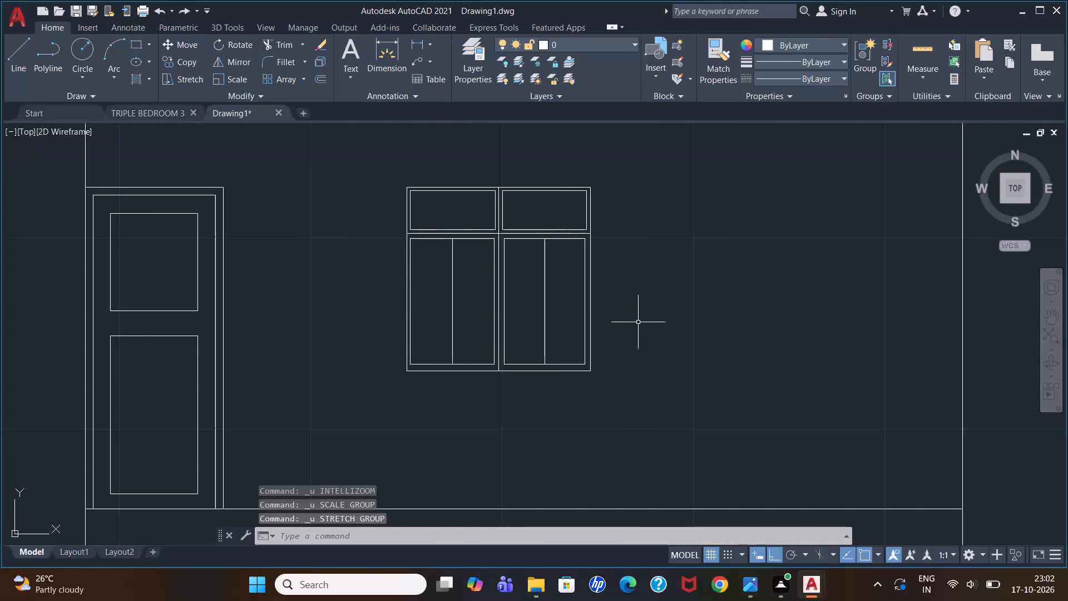
Move the elevation's right-hand outer wall line and the short parapet end line above it inward, about 16'-8" from the tower wall.
{"action": "scroll", "coordinate": [639, 322], "scroll_direction": "down", "scroll_amount": 2}
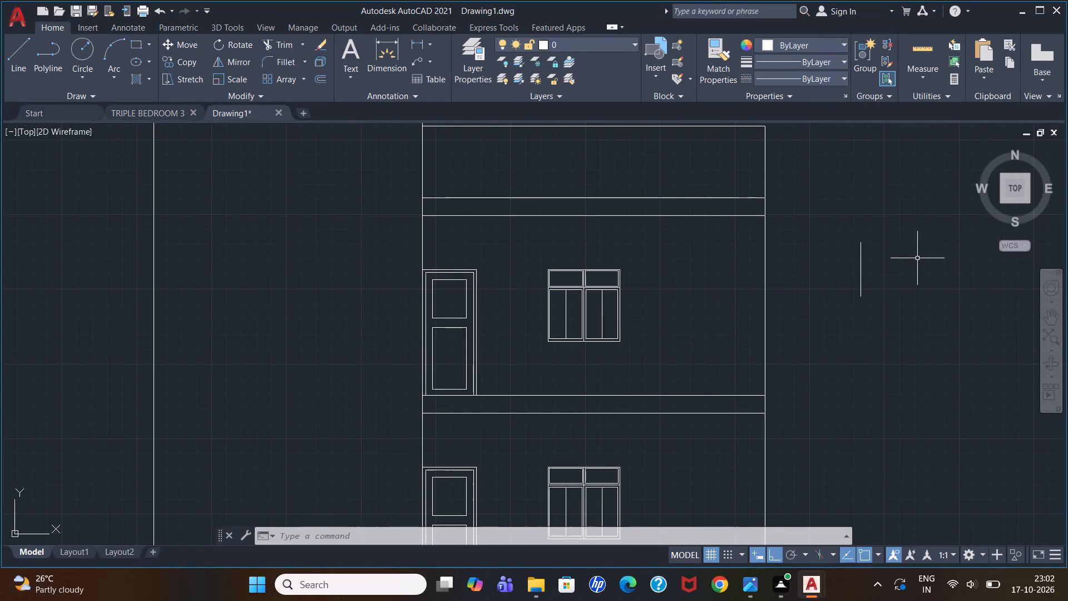
{"action": "scroll", "coordinate": [795, 245], "scroll_direction": "down", "scroll_amount": 3}
{"action": "scroll", "coordinate": [863, 238], "scroll_direction": "up", "scroll_amount": 3}
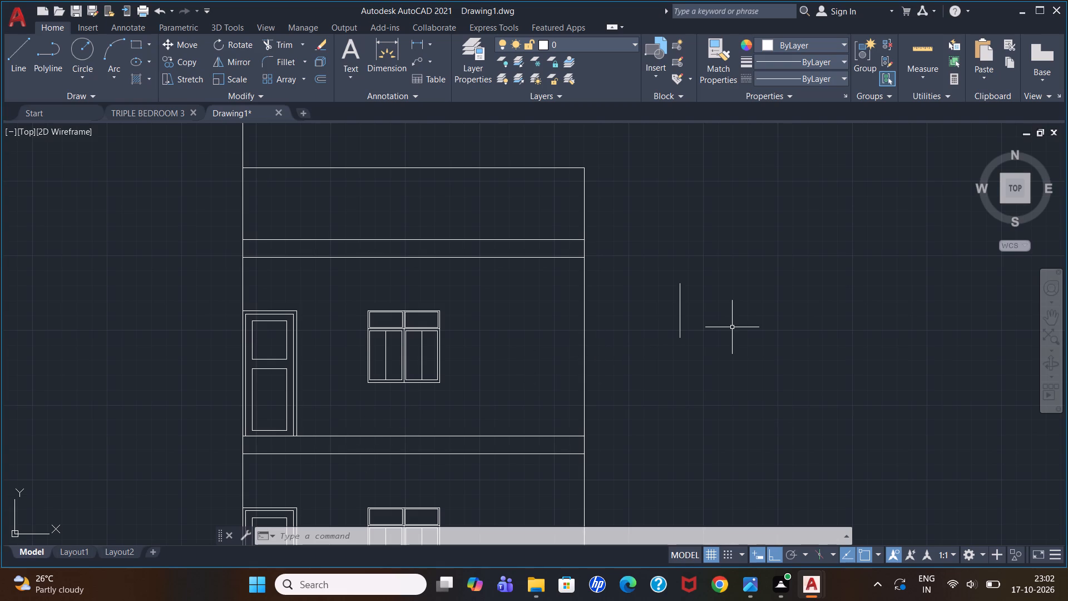
{"action": "scroll", "coordinate": [714, 317], "scroll_direction": "up", "scroll_amount": 2}
{"action": "scroll", "coordinate": [628, 286], "scroll_direction": "down", "scroll_amount": 2}
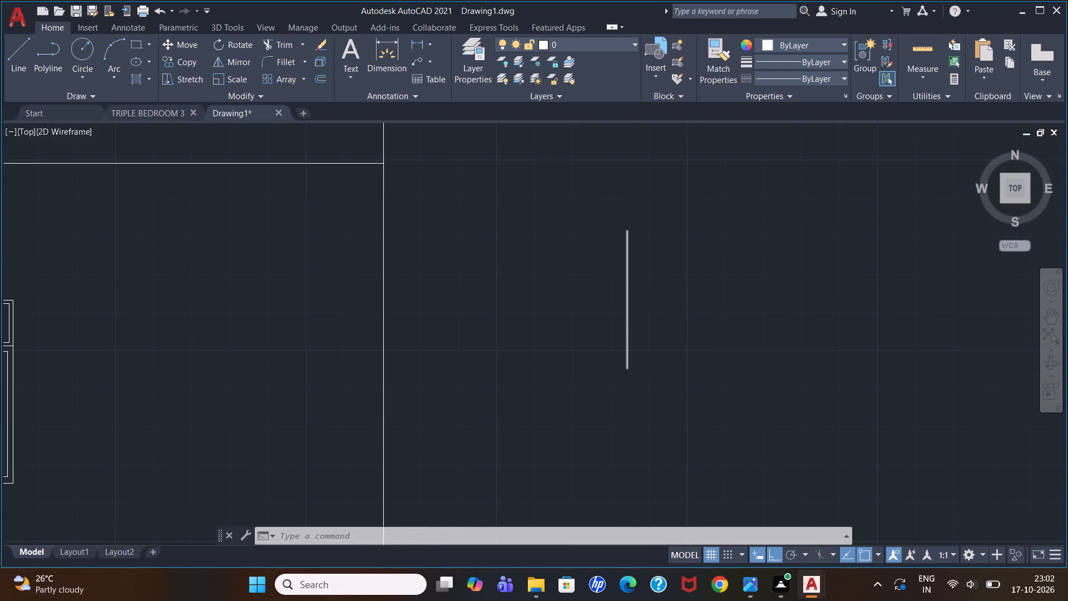
{"action": "scroll", "coordinate": [628, 286], "scroll_direction": "down", "scroll_amount": 1}
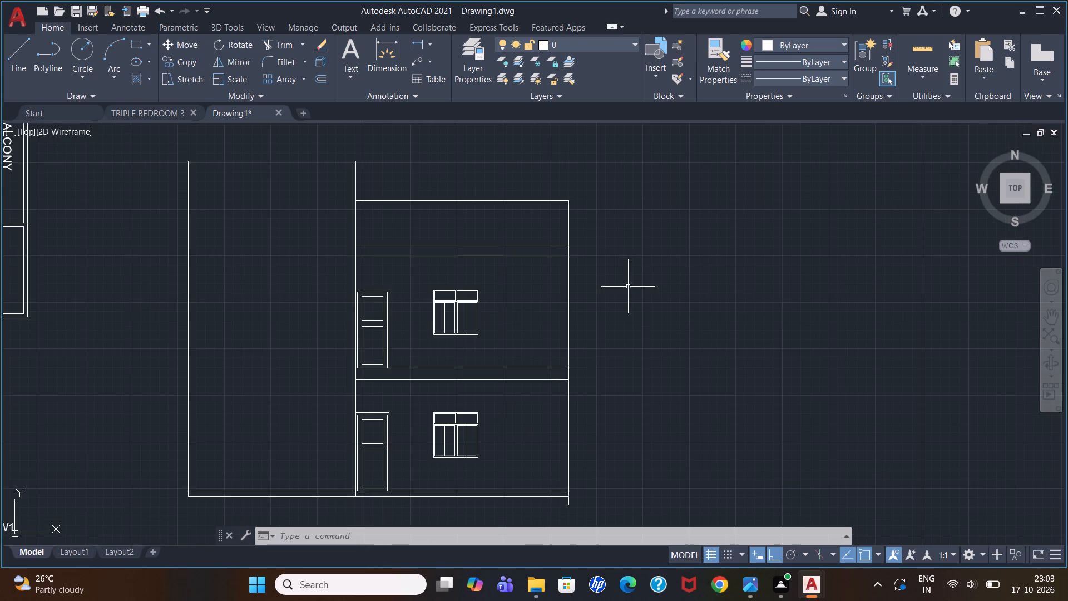
{"action": "left_click", "coordinate": [568, 334]}
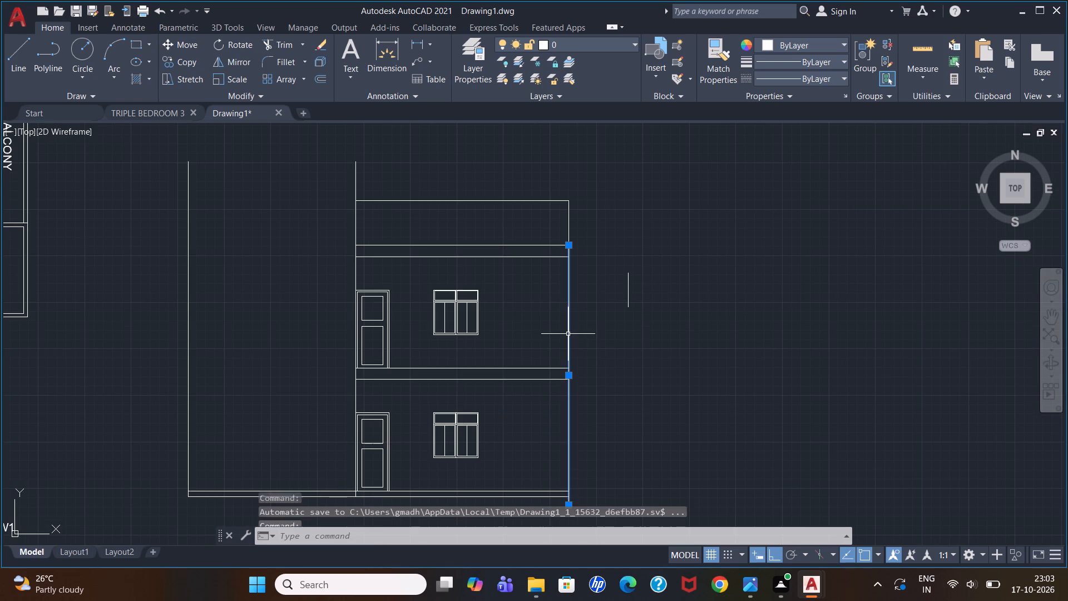
{"action": "left_click", "coordinate": [568, 375]}
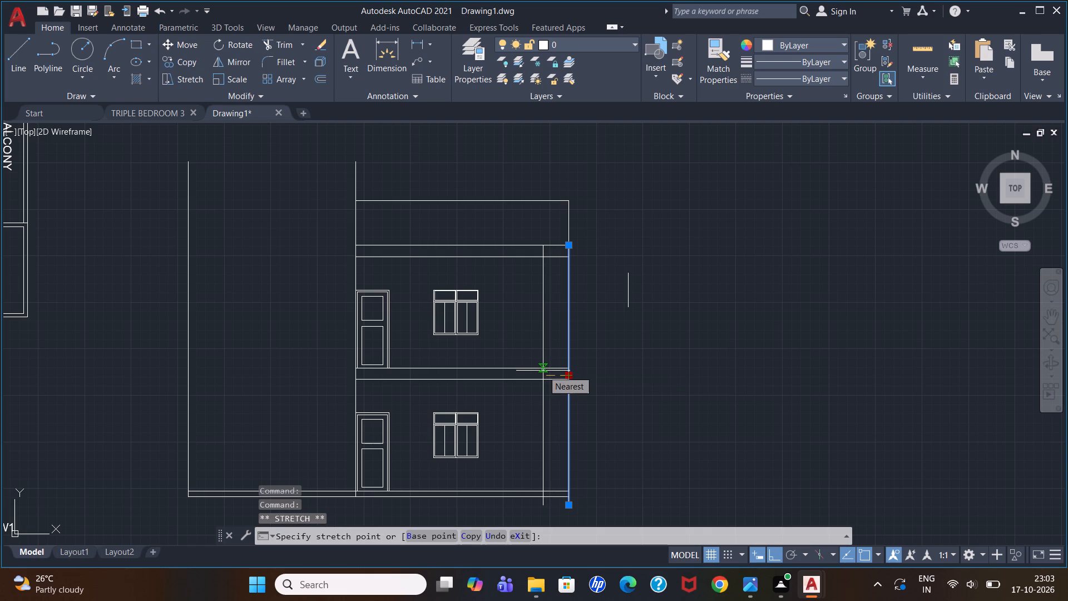
{"action": "left_click", "coordinate": [543, 371]}
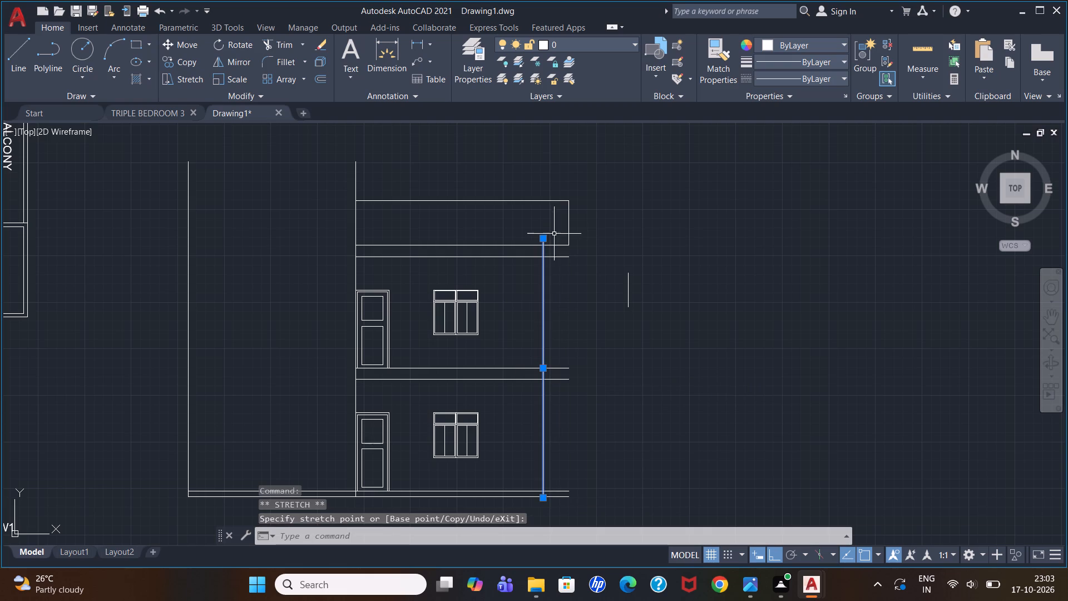
{"action": "left_click", "coordinate": [568, 220]}
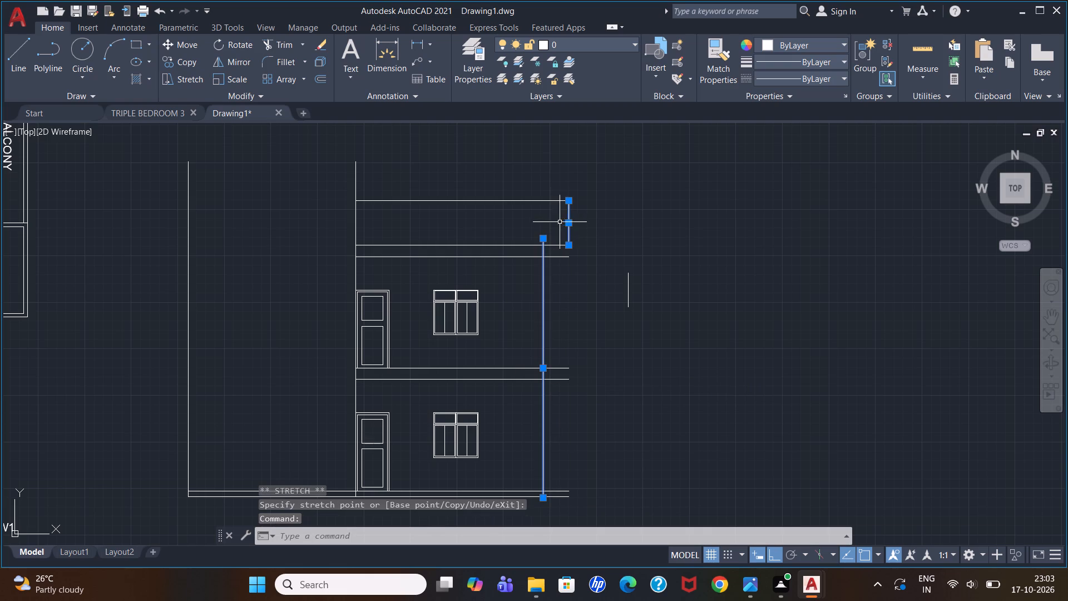
{"action": "left_click", "coordinate": [571, 223]}
{"action": "left_click", "coordinate": [543, 223]}
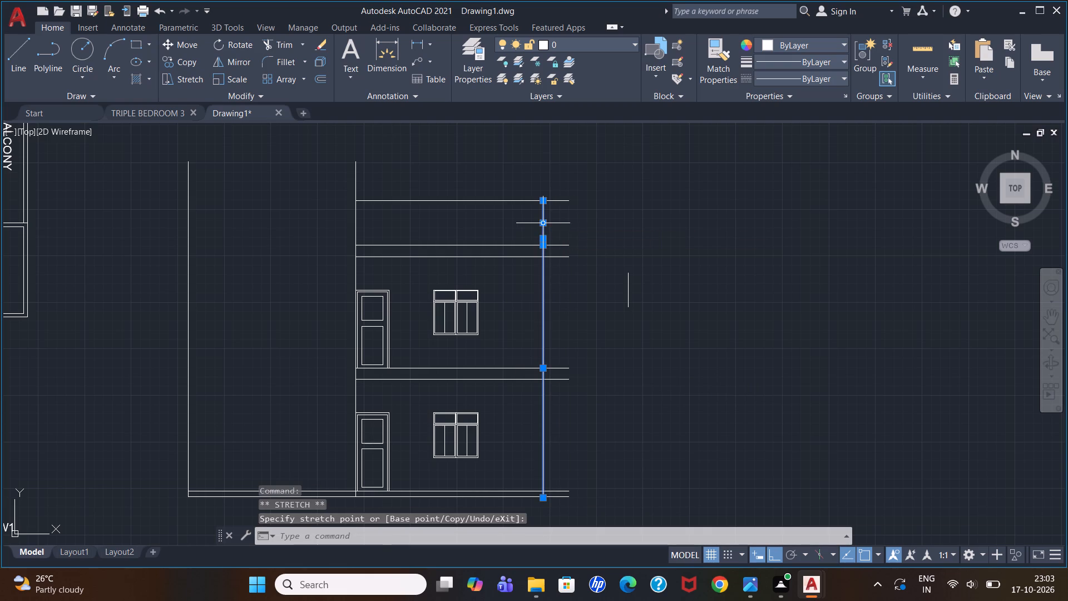
{"action": "key", "text": "Escape"}
Trim the parapet, roof slab, first-floor slab and plinth lines that project beyond the relocated right-hand outer wall line.
{"action": "type", "text": "TR"}
{"action": "key", "text": "Return"}
{"action": "left_click", "coordinate": [550, 159]}
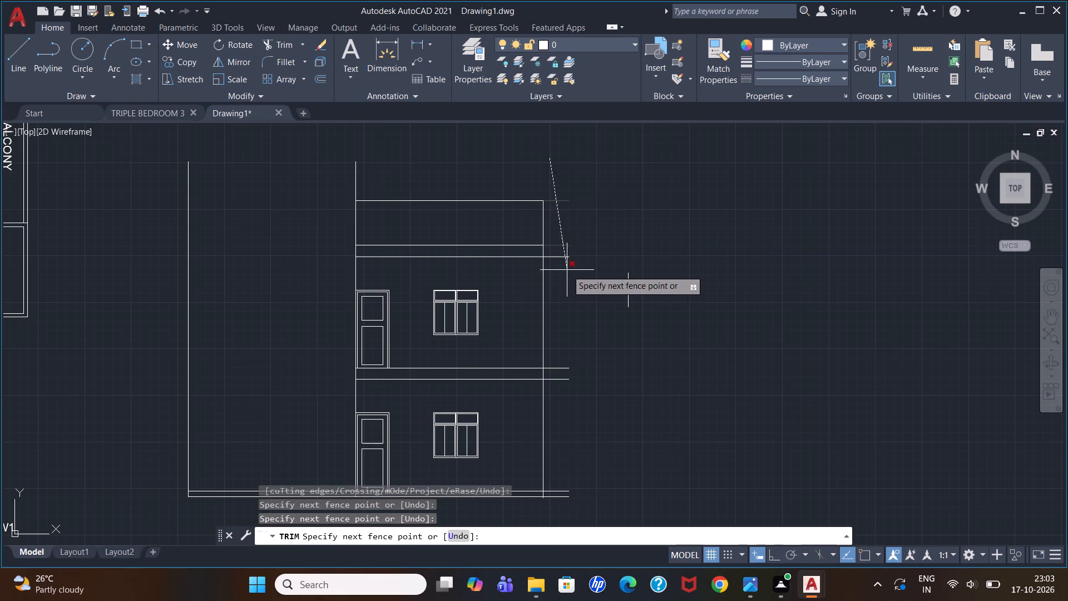
{"action": "left_click", "coordinate": [566, 273]}
{"action": "left_click", "coordinate": [554, 324]}
{"action": "left_click", "coordinate": [559, 516]}
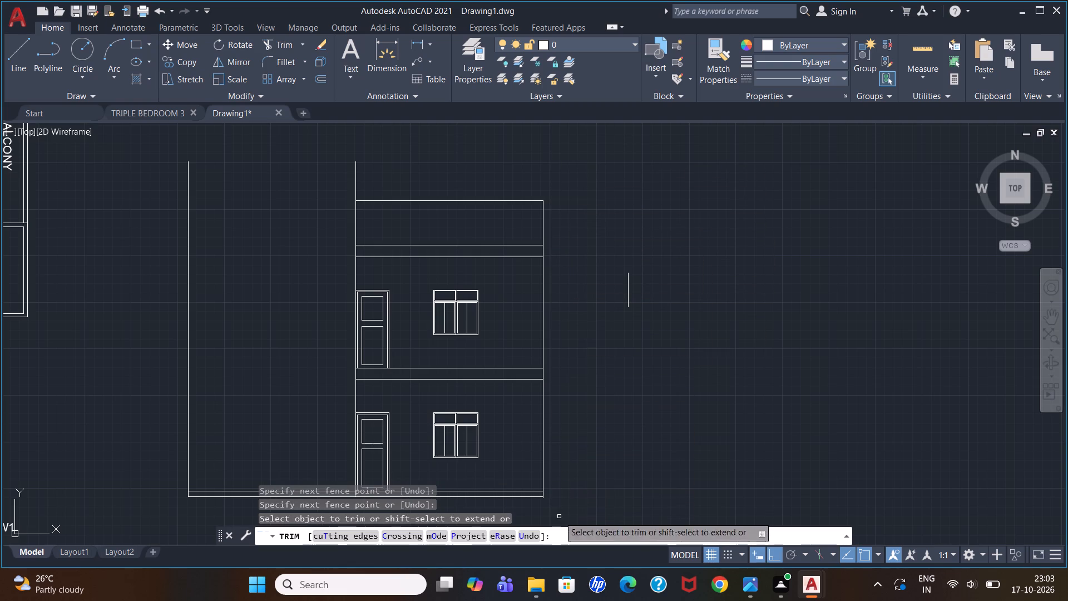
{"action": "key", "text": "Escape"}
{"action": "key", "text": "Escape"}
{"action": "key", "text": "Escape"}
{"action": "key", "text": "Escape"}
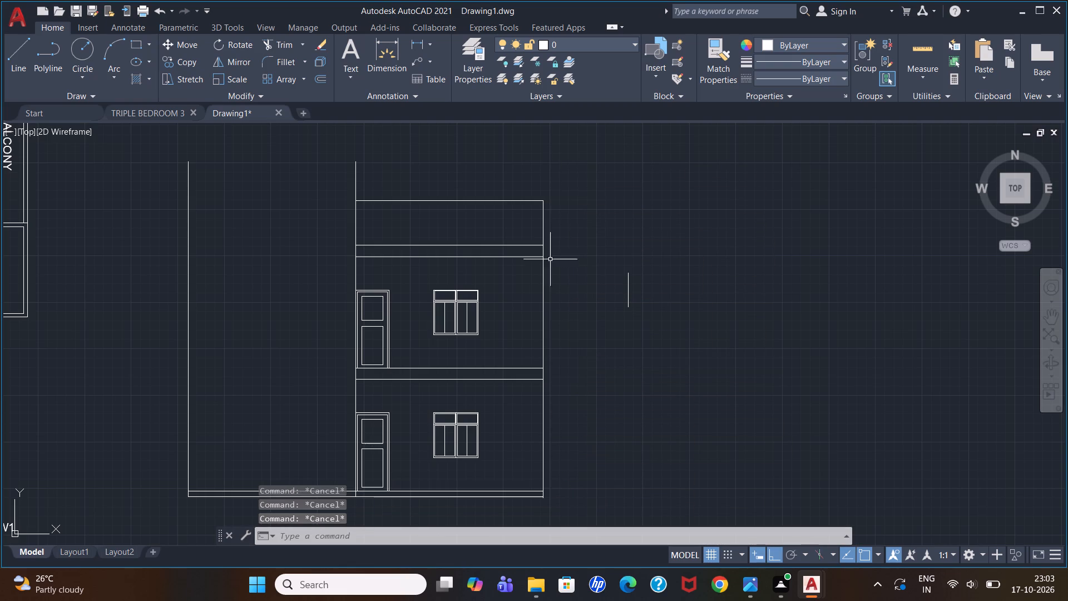
Measure the first-floor slab's top line from the tower wall to the relocated outer wall using a linear dimension.
{"action": "left_click", "coordinate": [418, 48]}
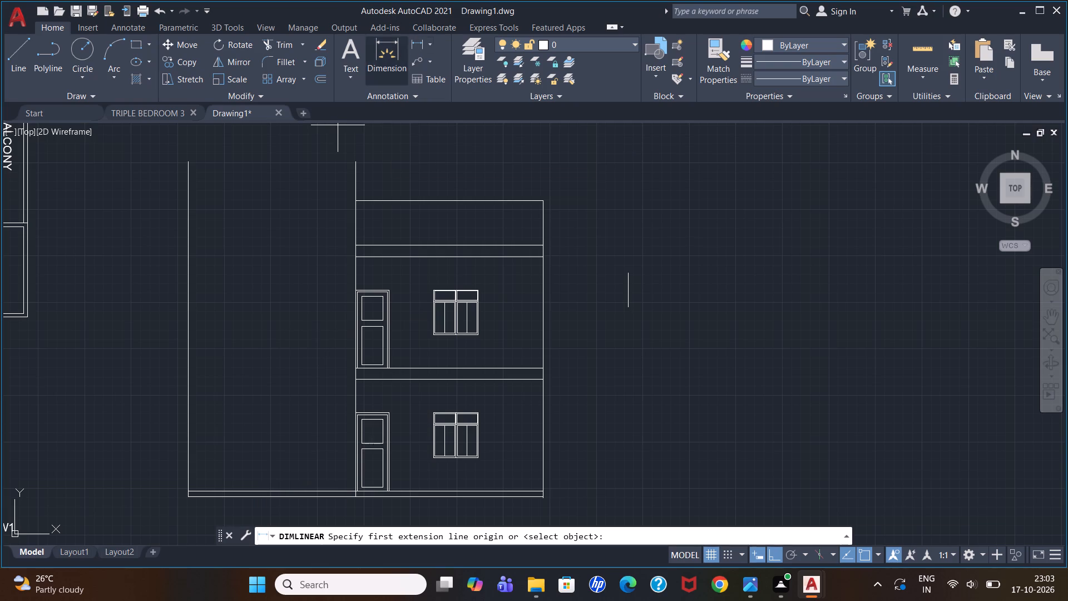
{"action": "left_click", "coordinate": [359, 371]}
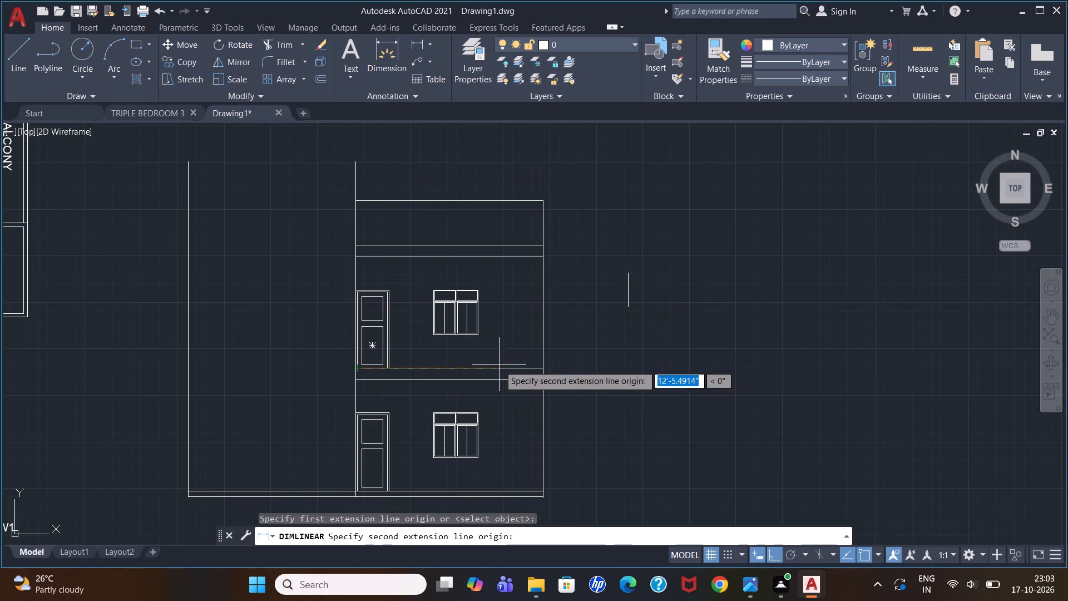
{"action": "left_click", "coordinate": [548, 370]}
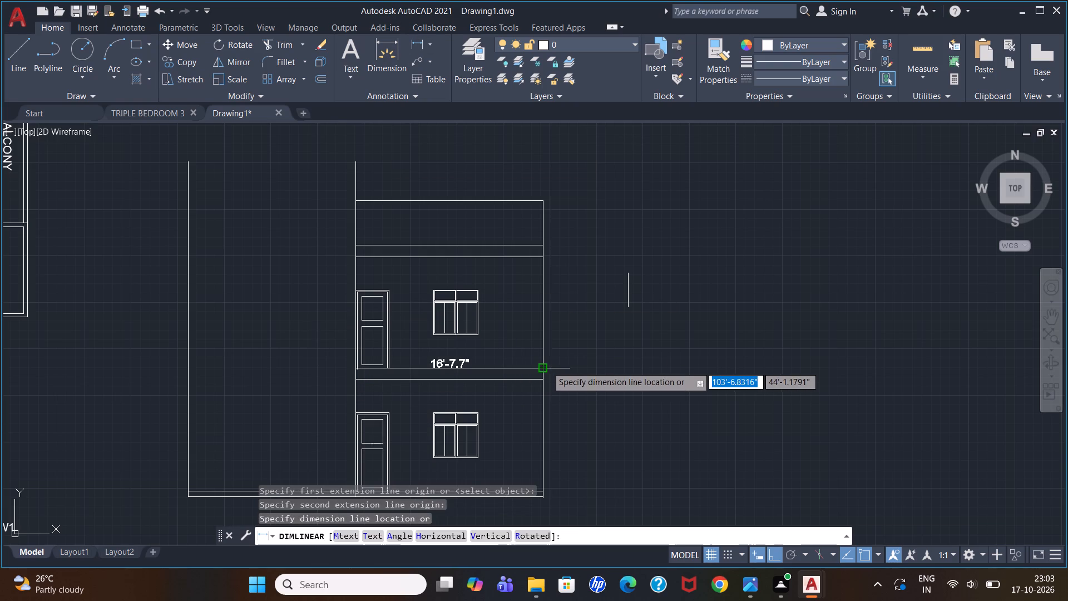
{"action": "scroll", "coordinate": [550, 356], "scroll_direction": "up", "scroll_amount": 2}
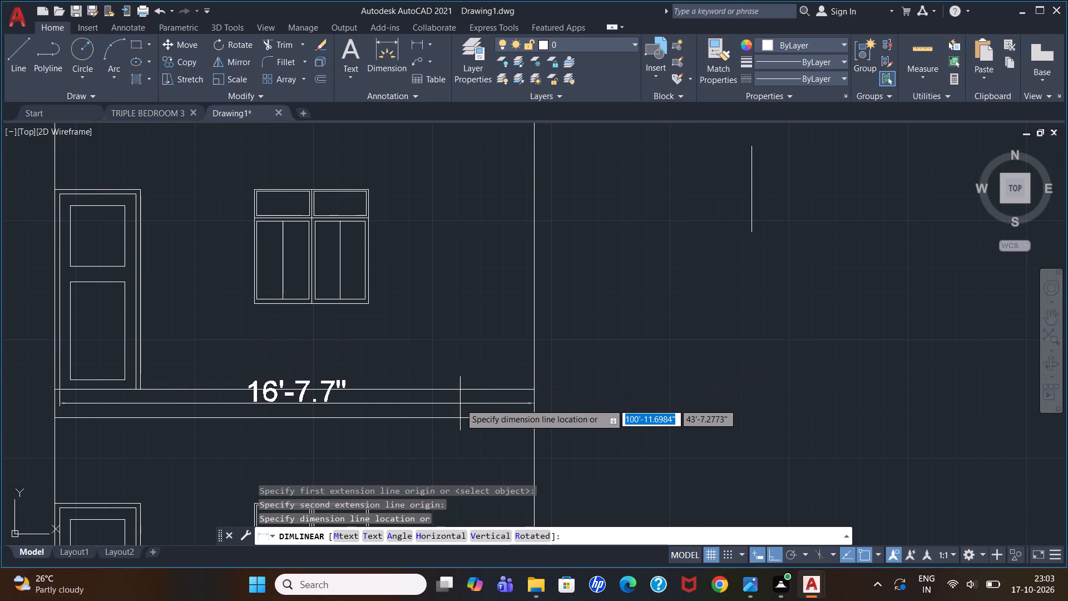
{"action": "key", "text": "Escape"}
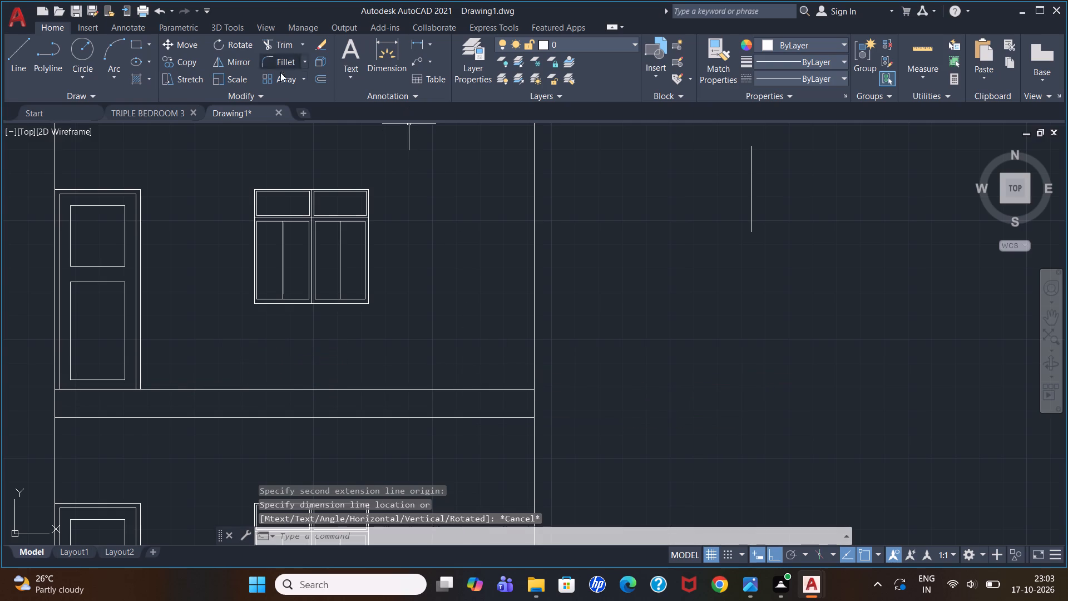
Measure the first-floor slab's top line from the tower wall to the right-hand outer wall line again with a linear dimension.
{"action": "left_click", "coordinate": [418, 48]}
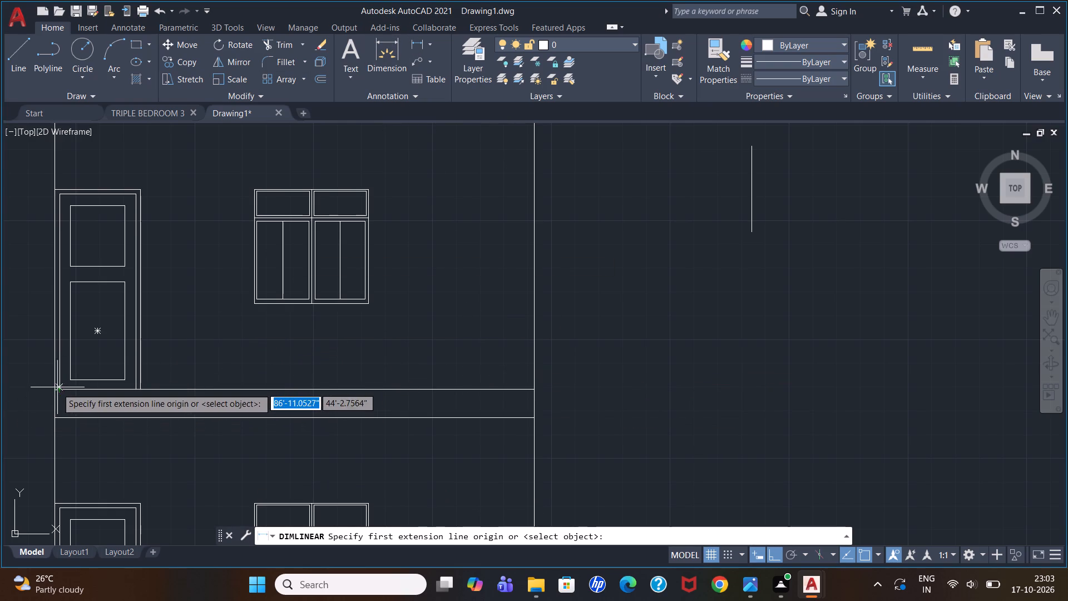
{"action": "left_click", "coordinate": [55, 390]}
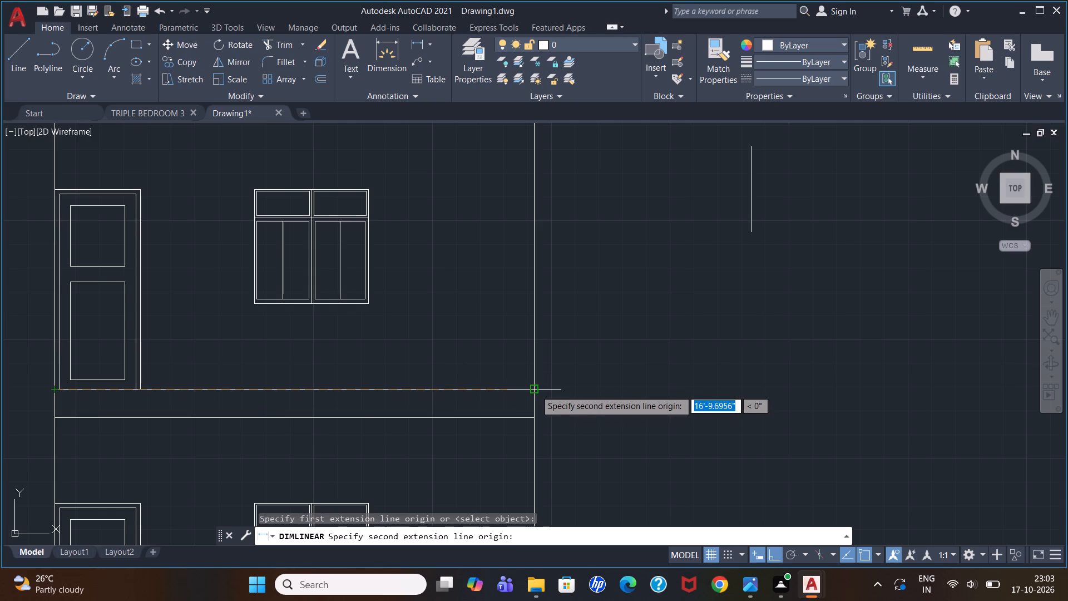
{"action": "left_click", "coordinate": [535, 390]}
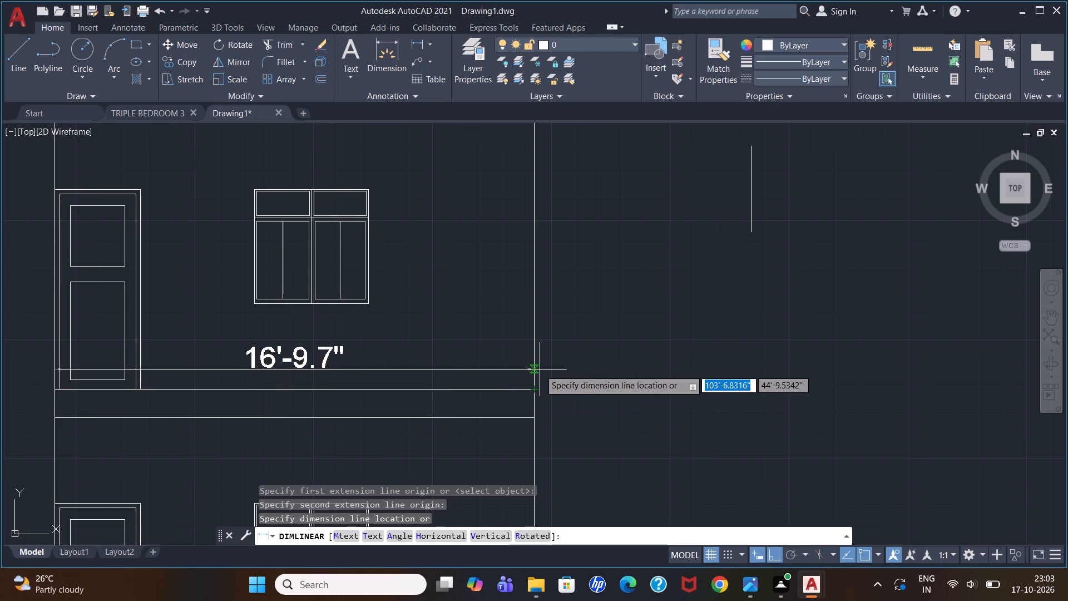
{"action": "key", "text": "Escape"}
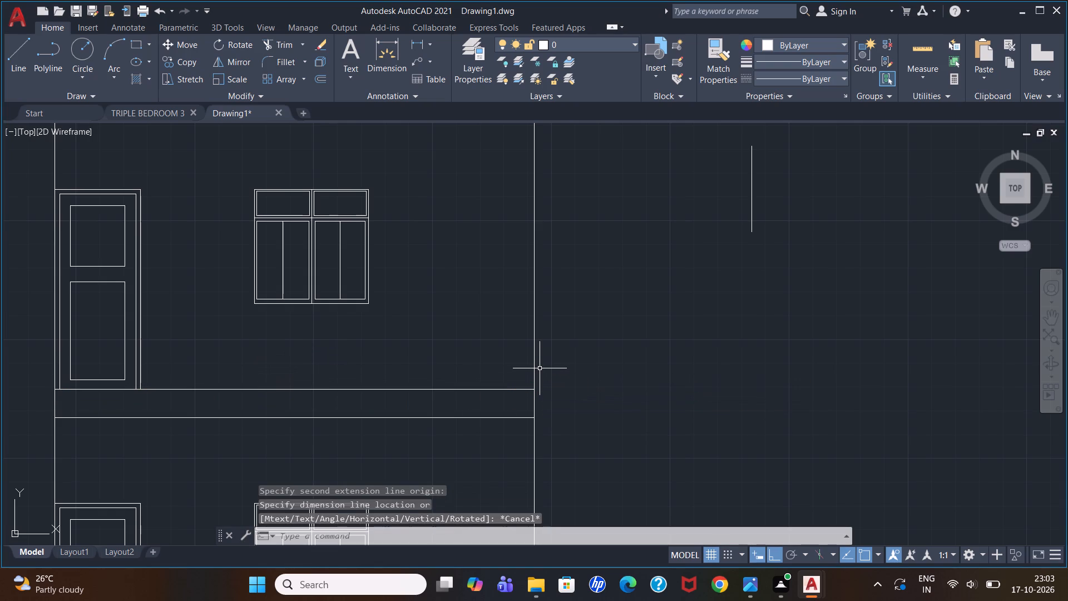
Offset the elevation's right-hand outer wall line 1'3" outward, away from the building.
{"action": "scroll", "coordinate": [540, 368], "scroll_direction": "down", "scroll_amount": 2}
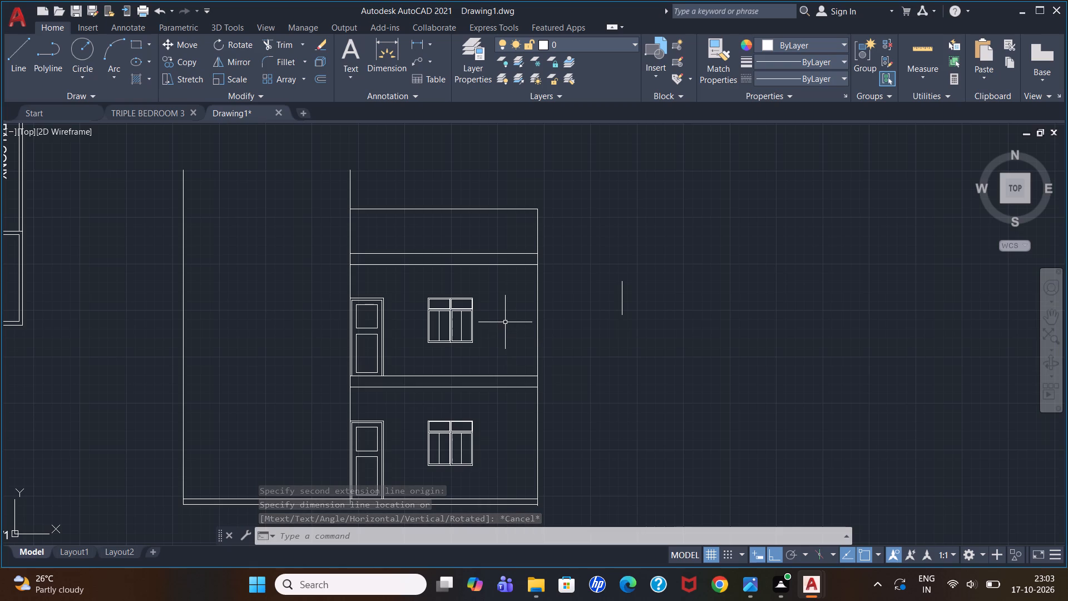
{"action": "scroll", "coordinate": [505, 322], "scroll_direction": "down", "scroll_amount": 1}
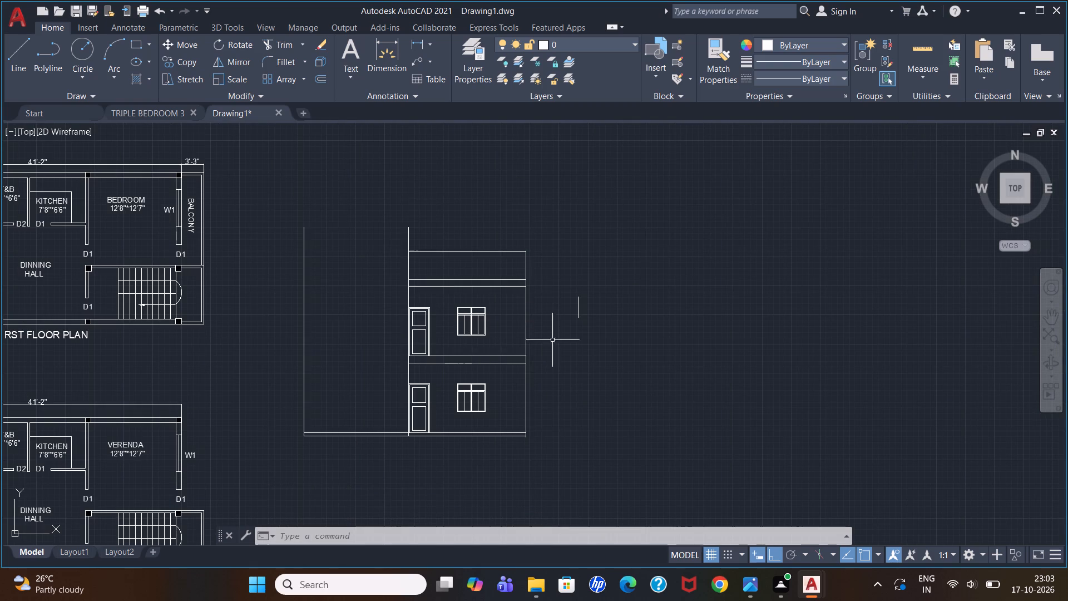
{"action": "scroll", "coordinate": [532, 341], "scroll_direction": "up", "scroll_amount": 1}
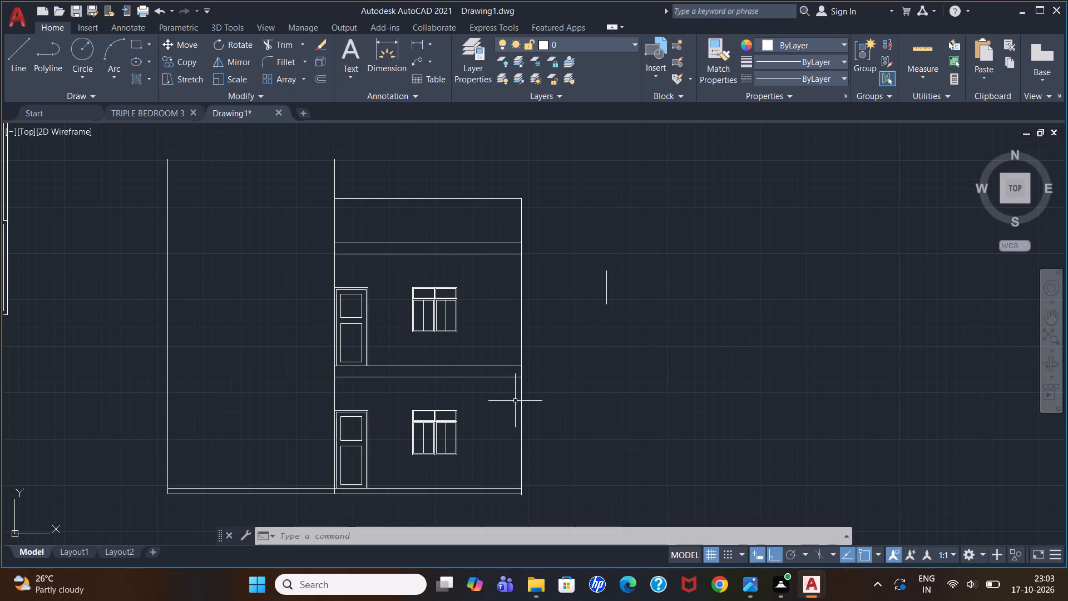
{"action": "key", "text": "o"}
{"action": "key", "text": "Return"}
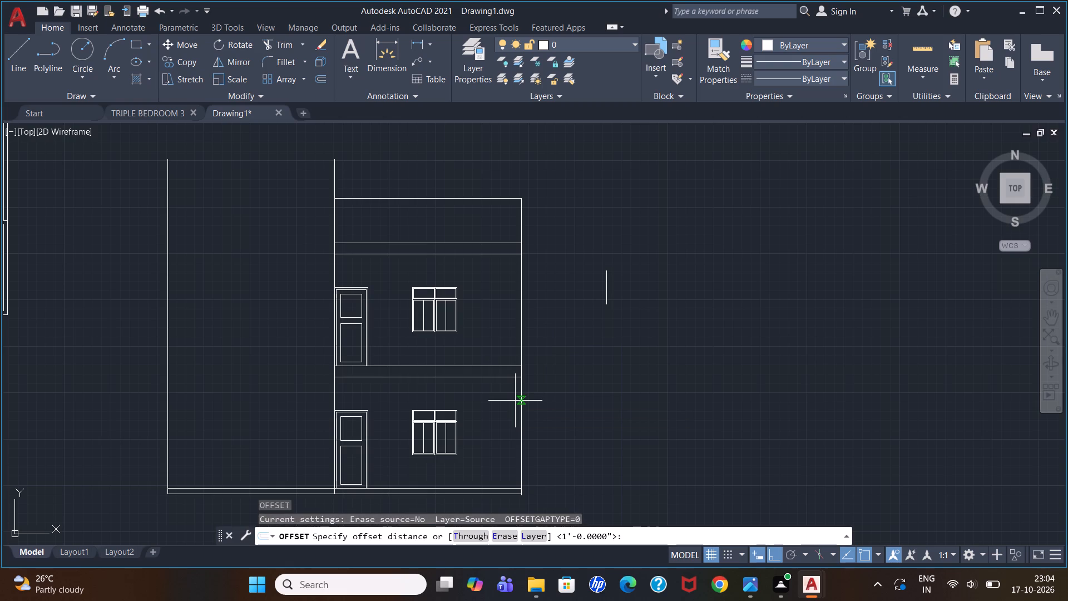
{"action": "key", "text": "1"}
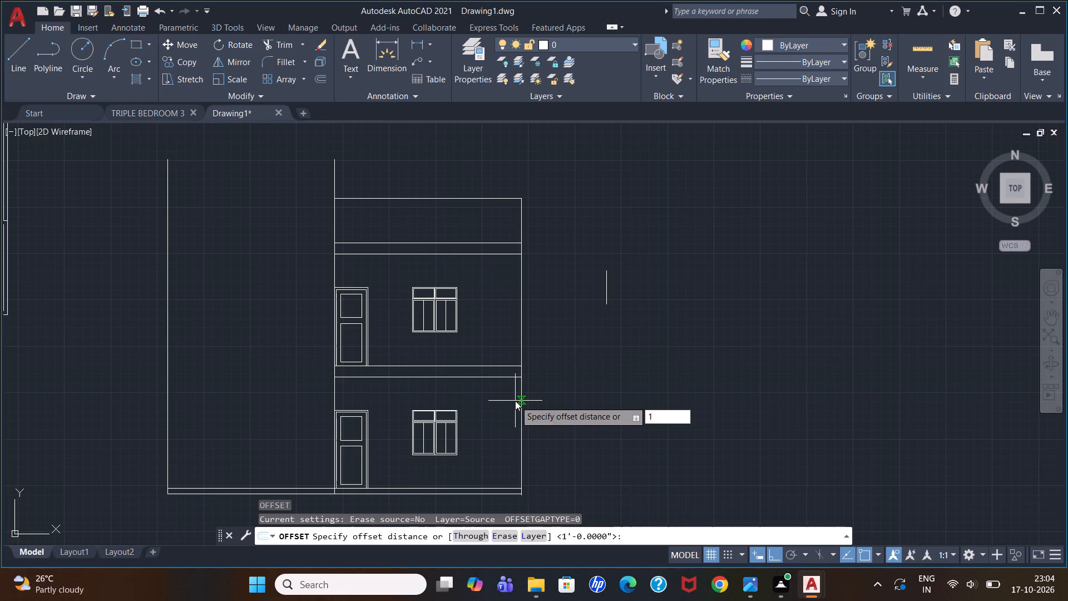
{"action": "key", "text": "apostrophe"}
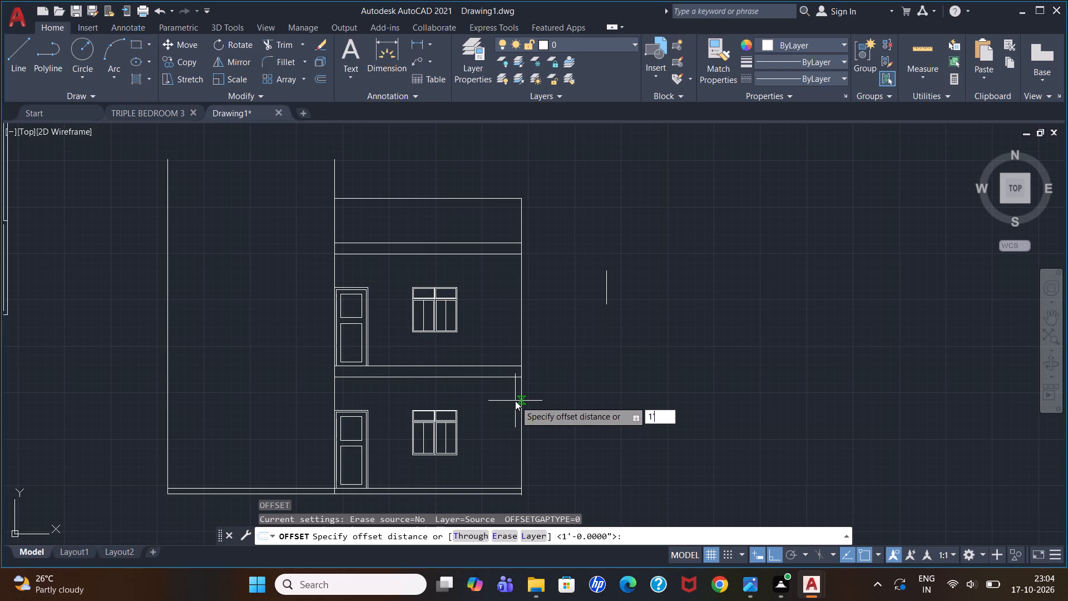
{"action": "key", "text": "3"}
{"action": "key", "text": "shift+quotedbl"}
{"action": "key", "text": "Return"}
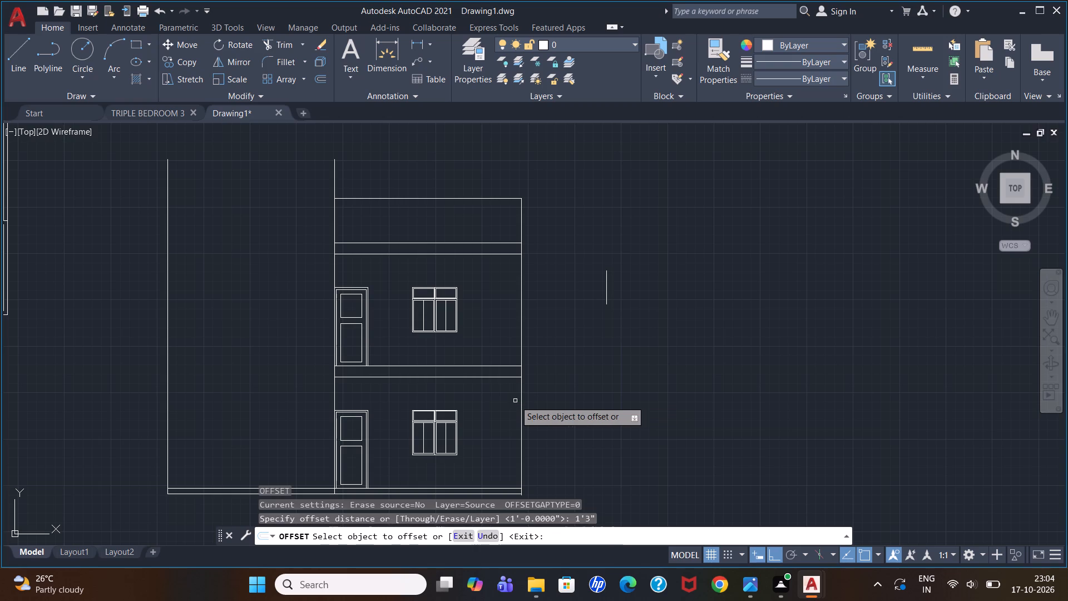
{"action": "left_click", "coordinate": [522, 321]}
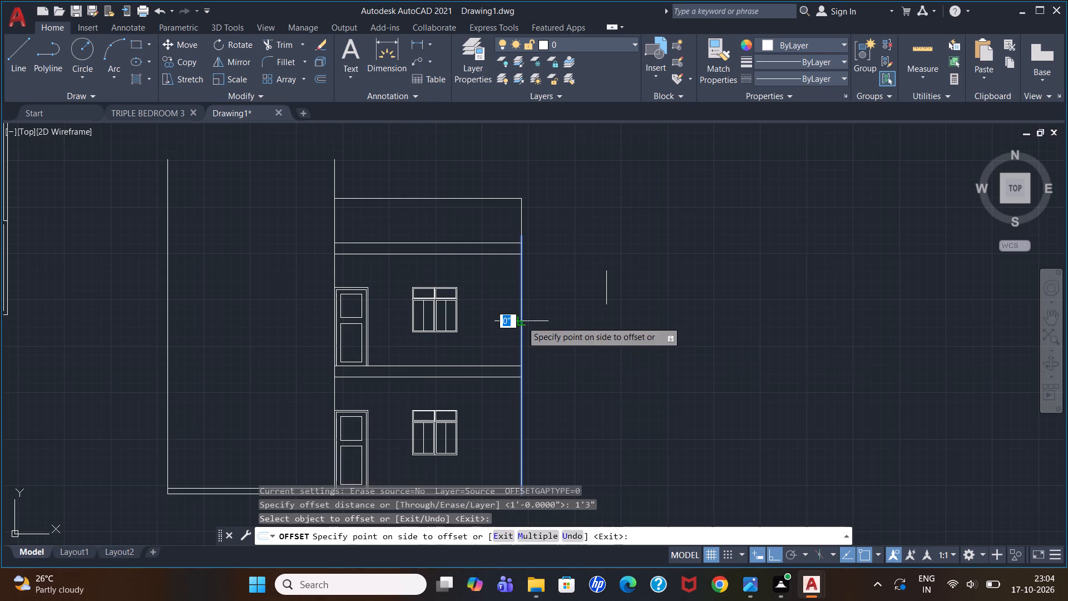
{"action": "left_click", "coordinate": [558, 327]}
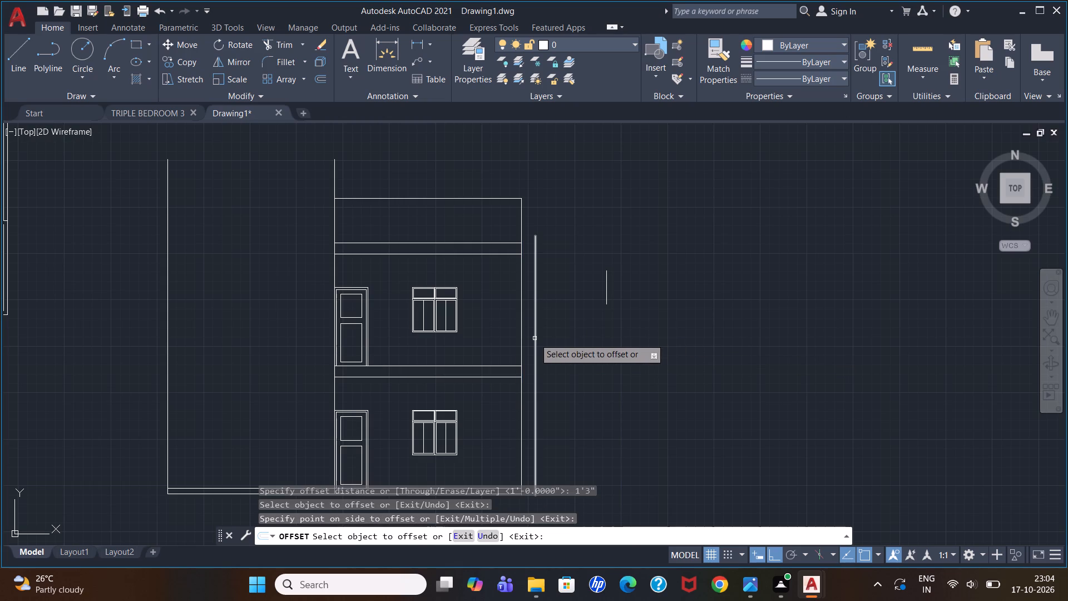
{"action": "key", "text": "Escape"}
Measure the width at the first-floor slab's top from the tower wall to the new offset line using a linear dimension.
{"action": "left_click", "coordinate": [420, 43]}
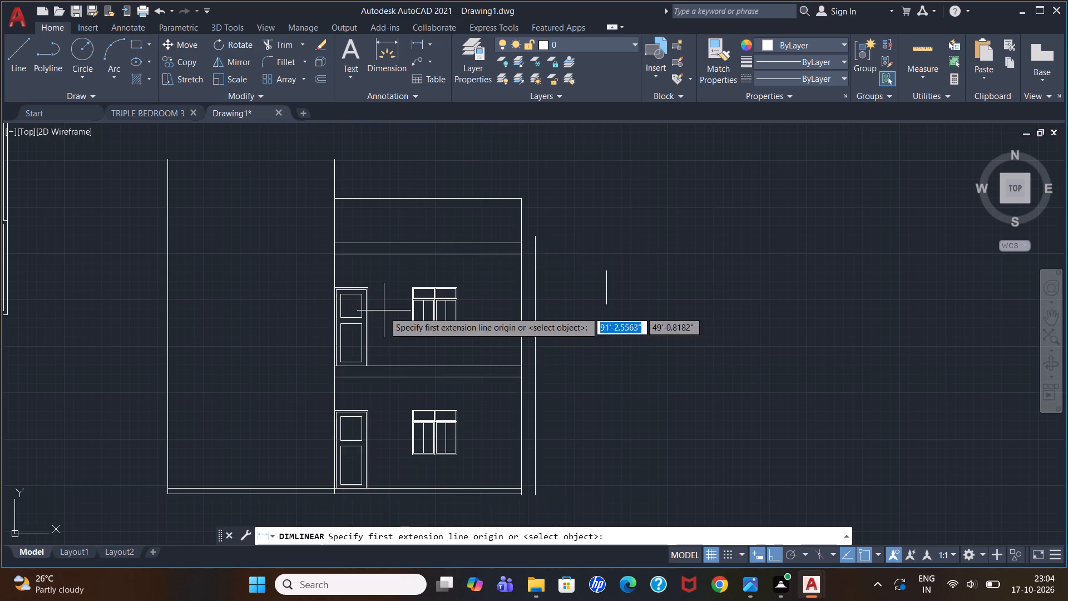
{"action": "scroll", "coordinate": [345, 360], "scroll_direction": "up", "scroll_amount": 3}
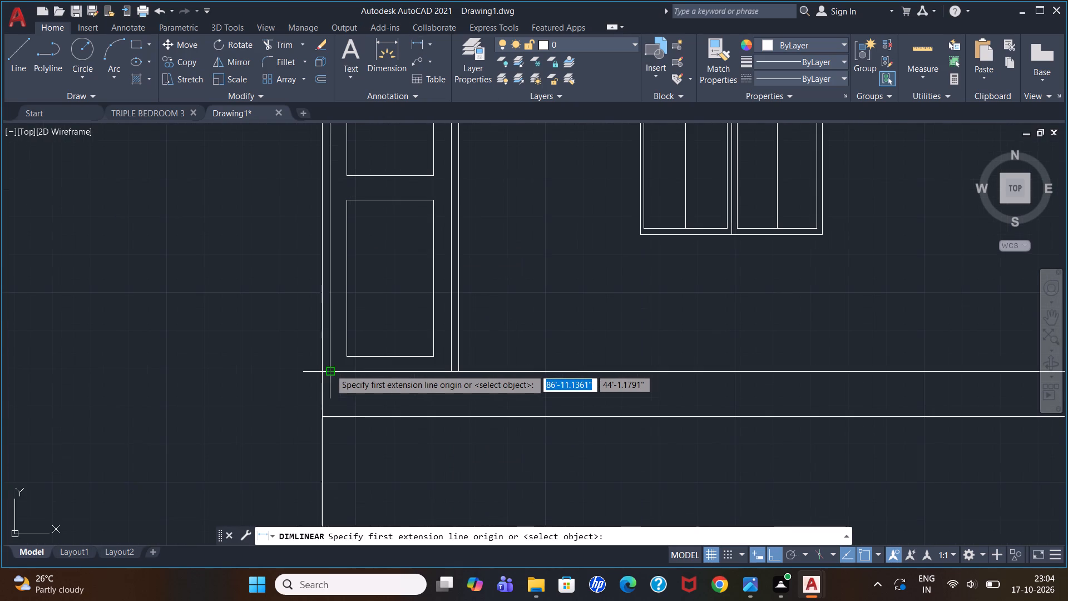
{"action": "left_click", "coordinate": [324, 370]}
{"action": "scroll", "coordinate": [578, 374], "scroll_direction": "down", "scroll_amount": 3}
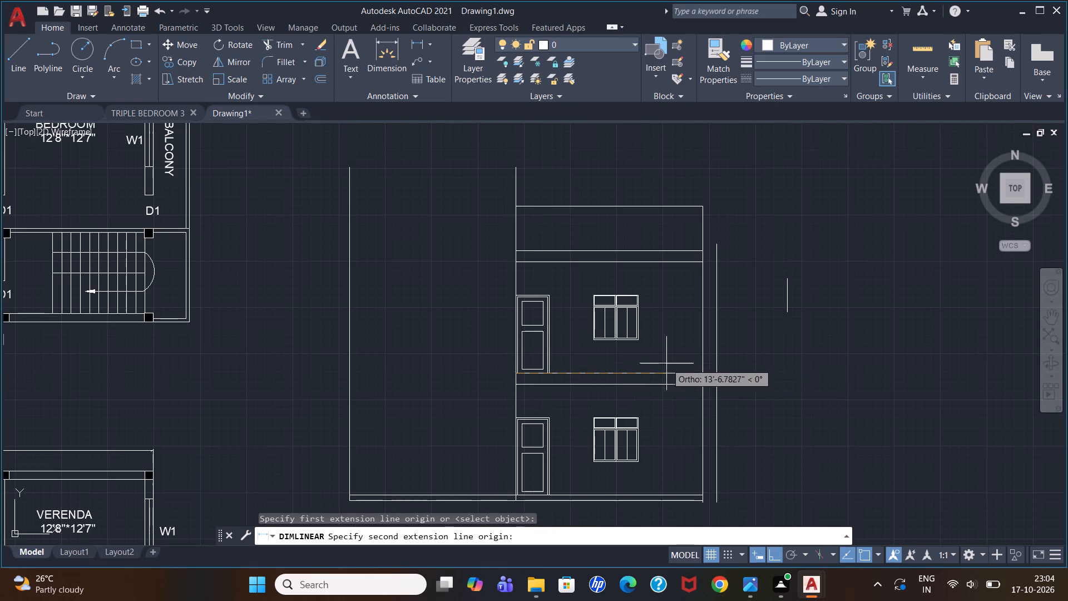
{"action": "left_click", "coordinate": [722, 373]}
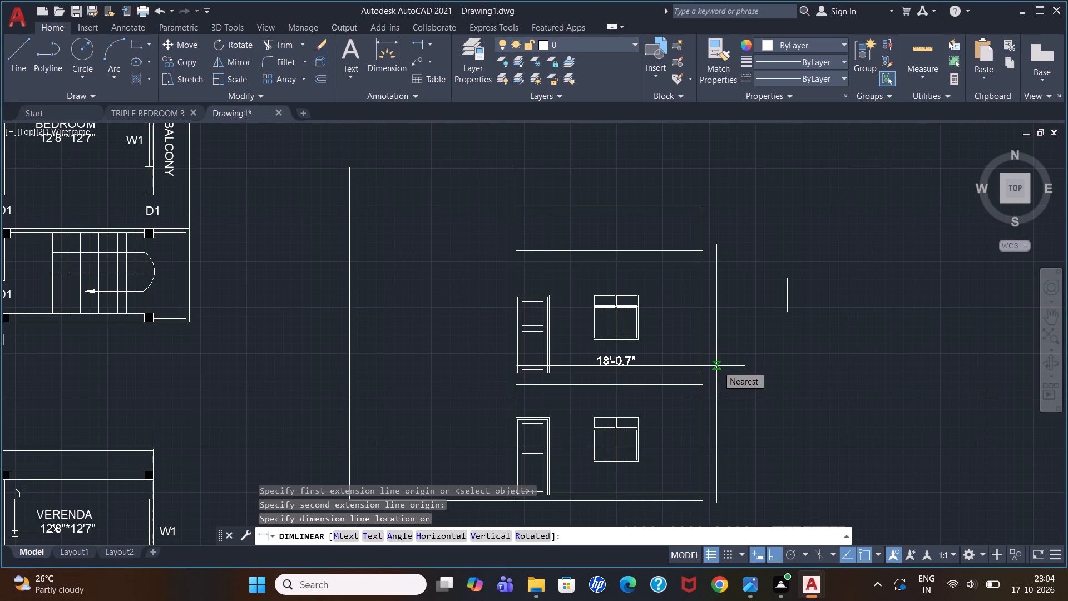
{"action": "key", "text": "Escape"}
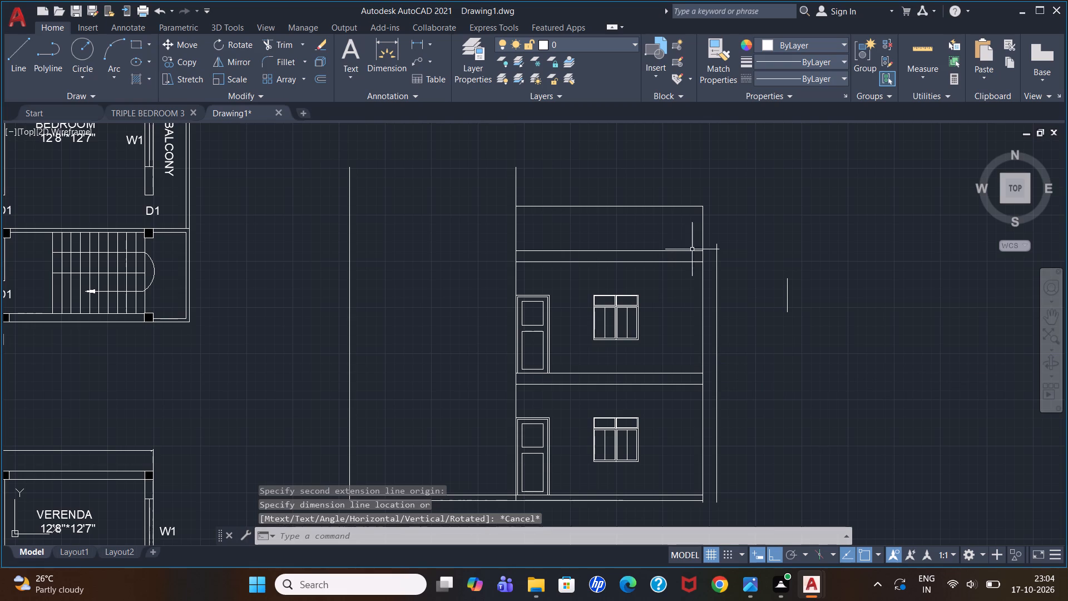
Offset the outermost wall line 7" inward, toward the right-hand wing.
{"action": "key", "text": "o"}
{"action": "key", "text": "Return"}
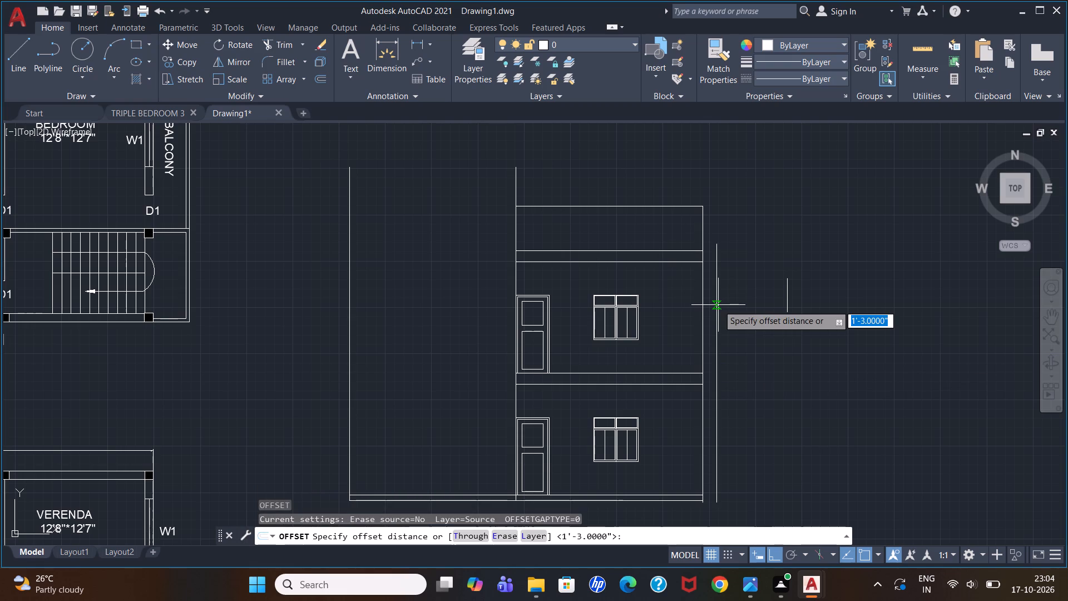
{"action": "type", "text": "7\""}
{"action": "key", "text": "Return"}
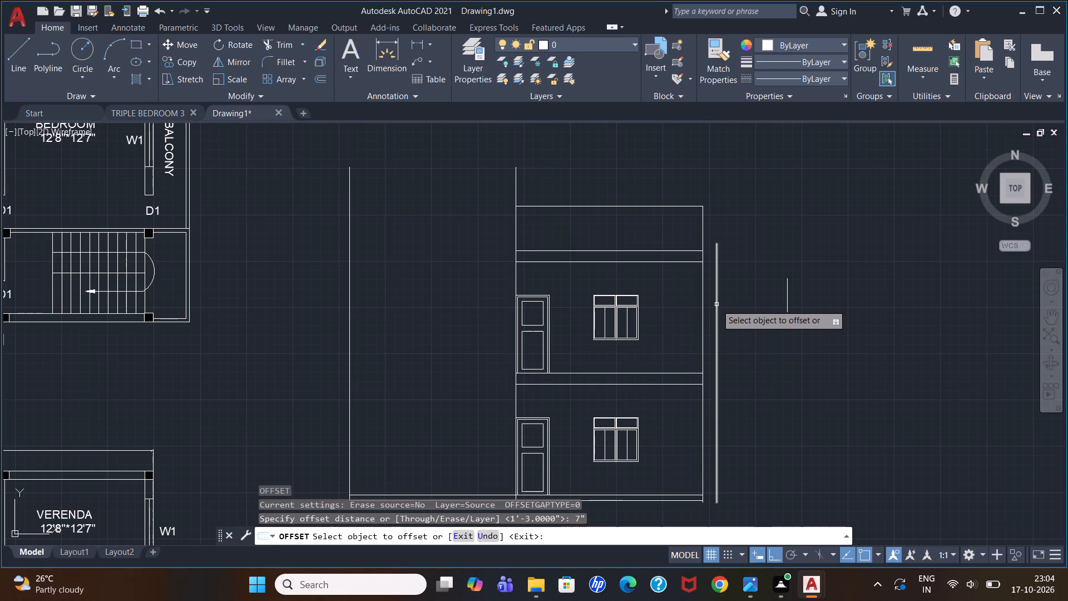
{"action": "left_click", "coordinate": [716, 304]}
{"action": "left_click", "coordinate": [706, 308]}
{"action": "key", "text": "Escape"}
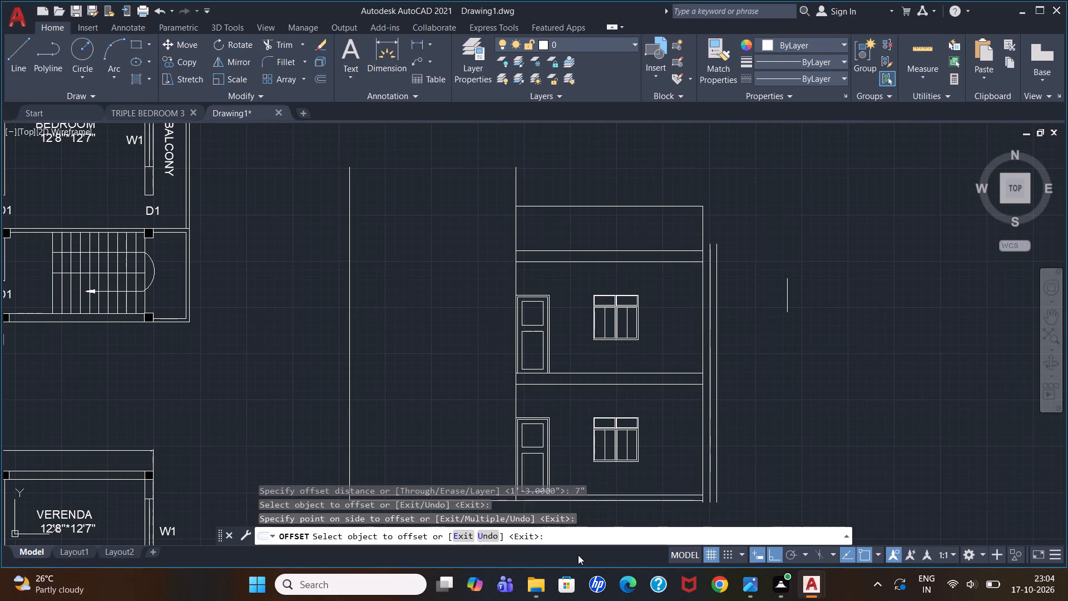
Erase the original right-hand outer wall line and the outermost offset line, keeping the line between them.
{"action": "left_click", "coordinate": [715, 371]}
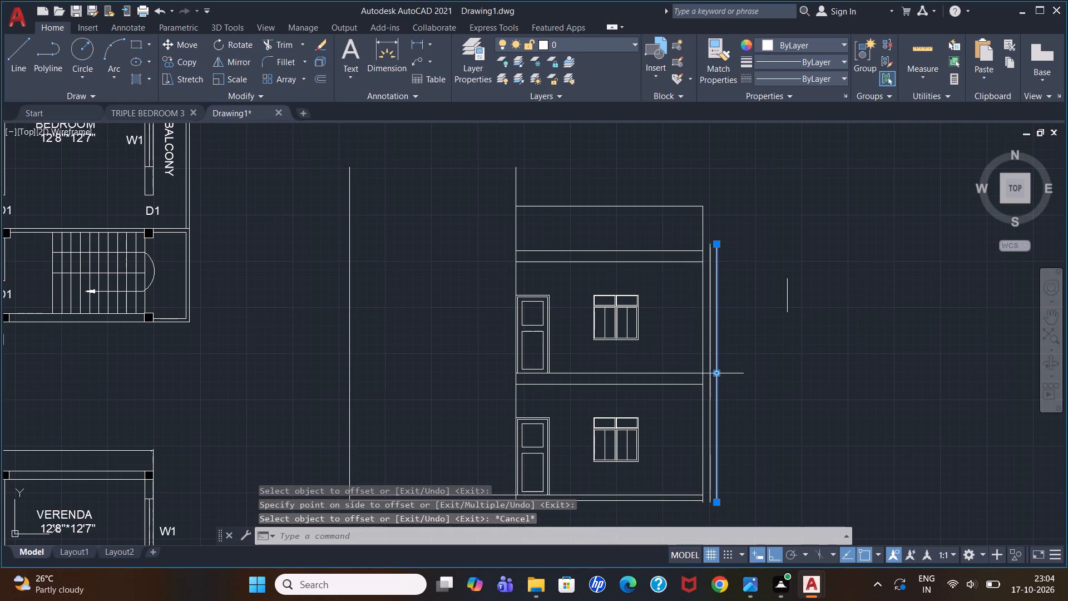
{"action": "left_click", "coordinate": [702, 368]}
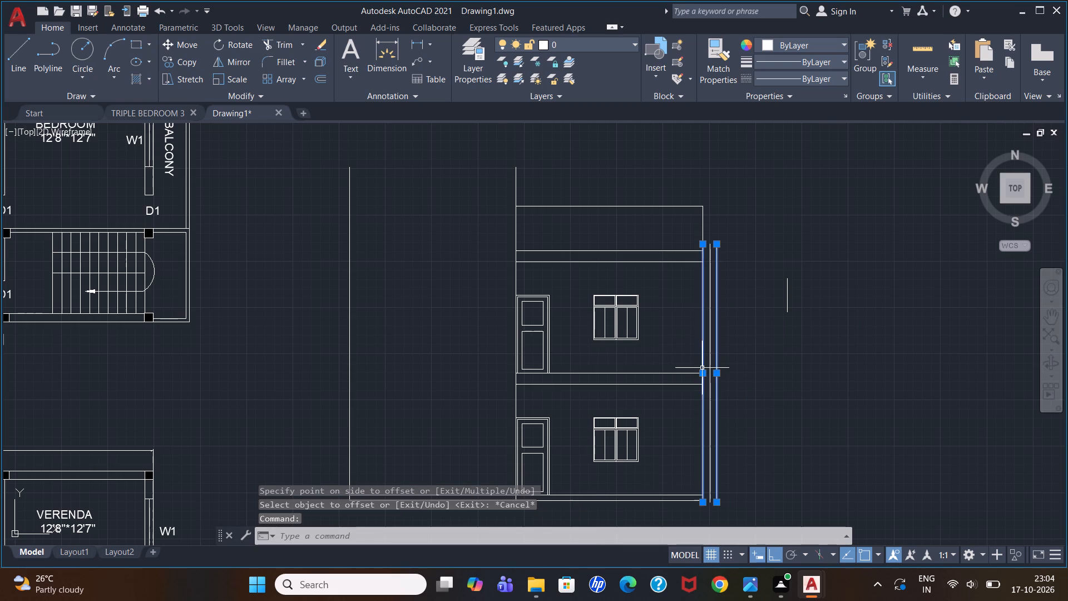
{"action": "key", "text": "Delete"}
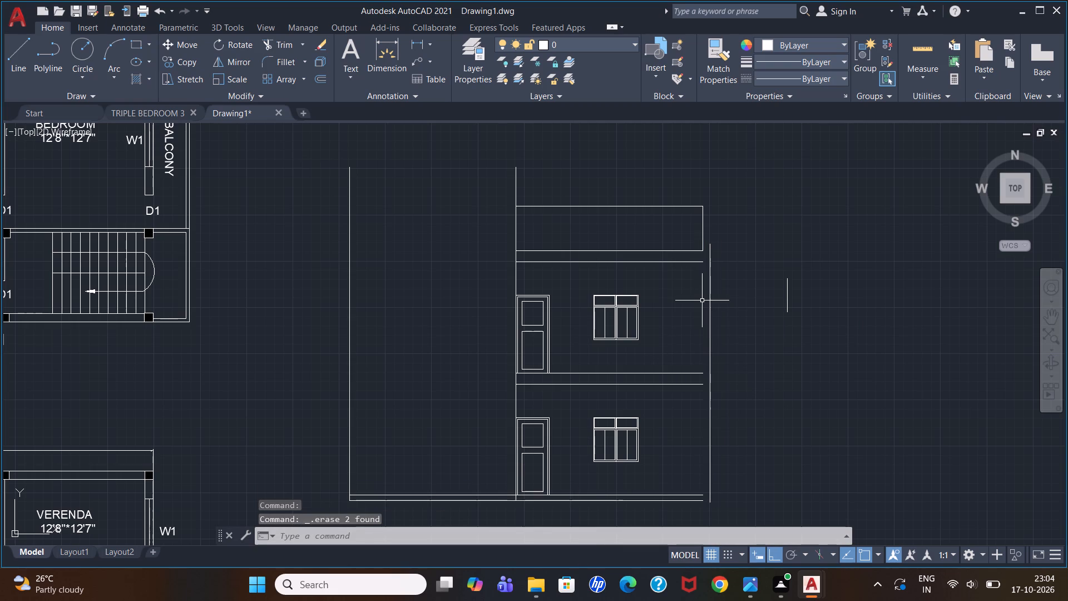
Extend the first-floor slab's top and bottom lines to the new right-hand outer wall line.
{"action": "type", "text": "EX"}
{"action": "key", "text": "Return"}
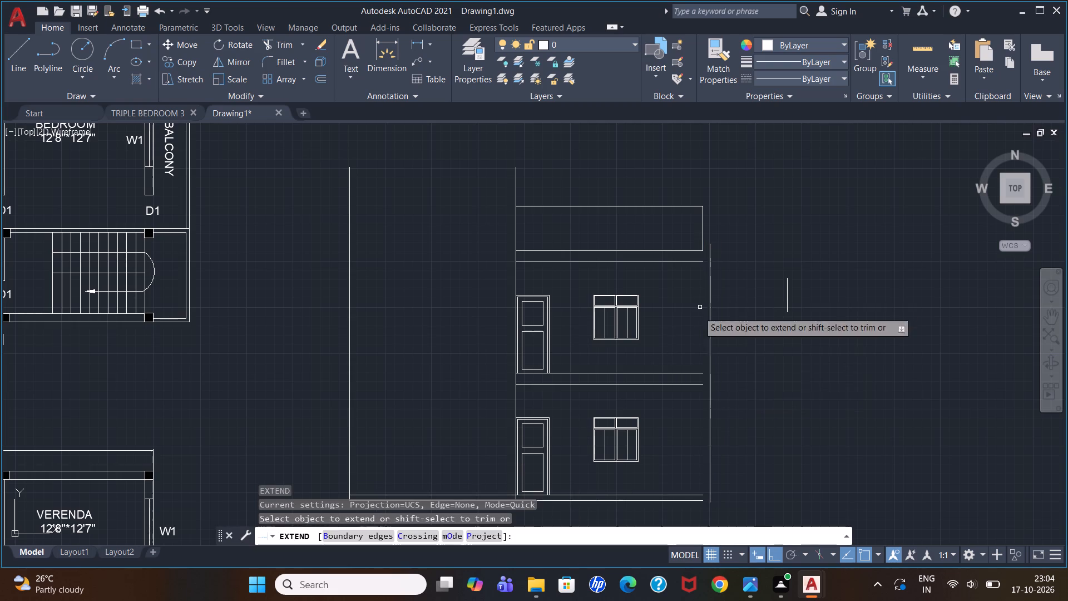
{"action": "left_click", "coordinate": [696, 372]}
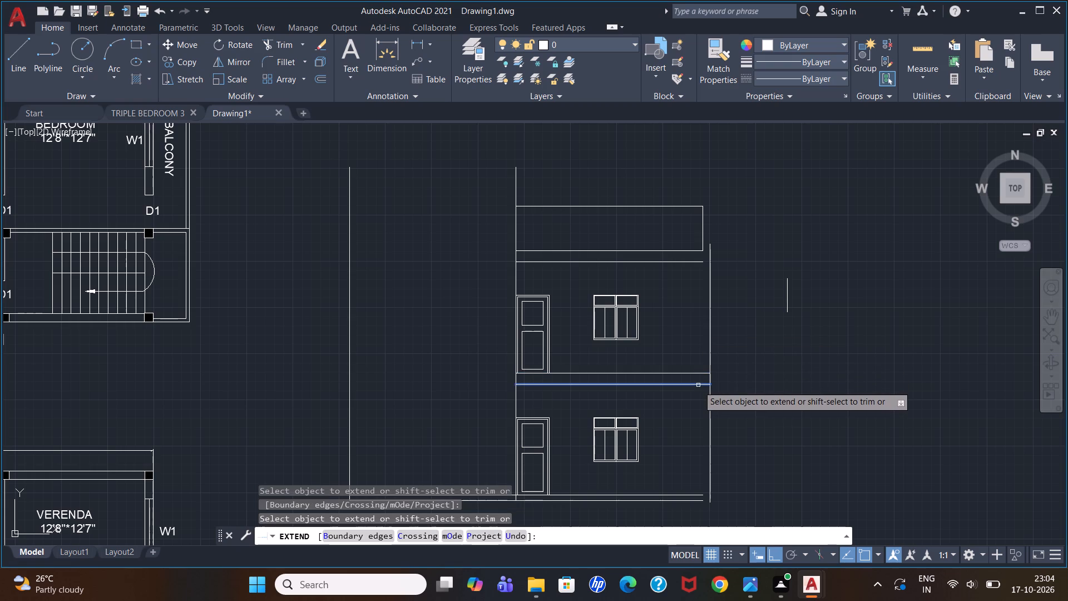
{"action": "left_click", "coordinate": [698, 386]}
{"action": "key", "text": "Escape"}
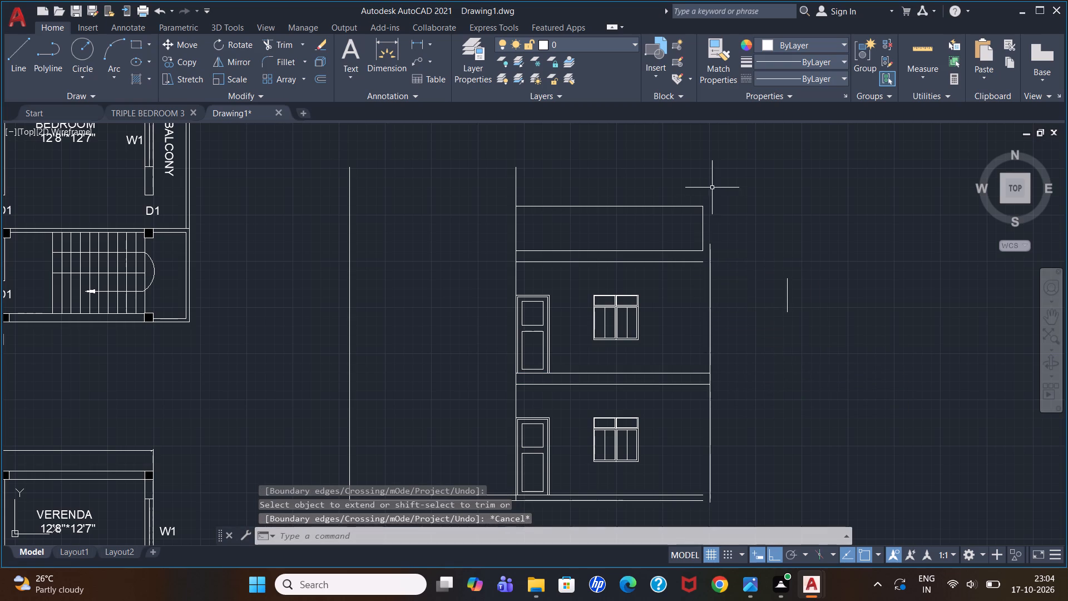
Extend the roof slab's top line to the new right-hand outer wall line.
{"action": "scroll", "coordinate": [718, 225], "scroll_direction": "up", "scroll_amount": 1}
{"action": "type", "text": "EX"}
{"action": "key", "text": "Return"}
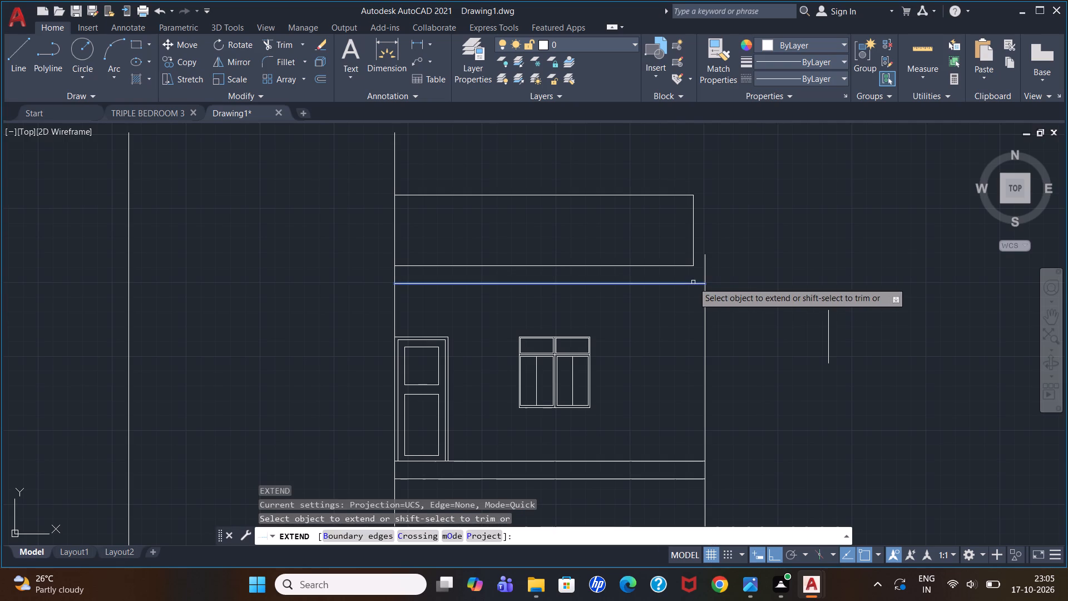
{"action": "left_click", "coordinate": [693, 282]}
{"action": "left_click", "coordinate": [689, 265]}
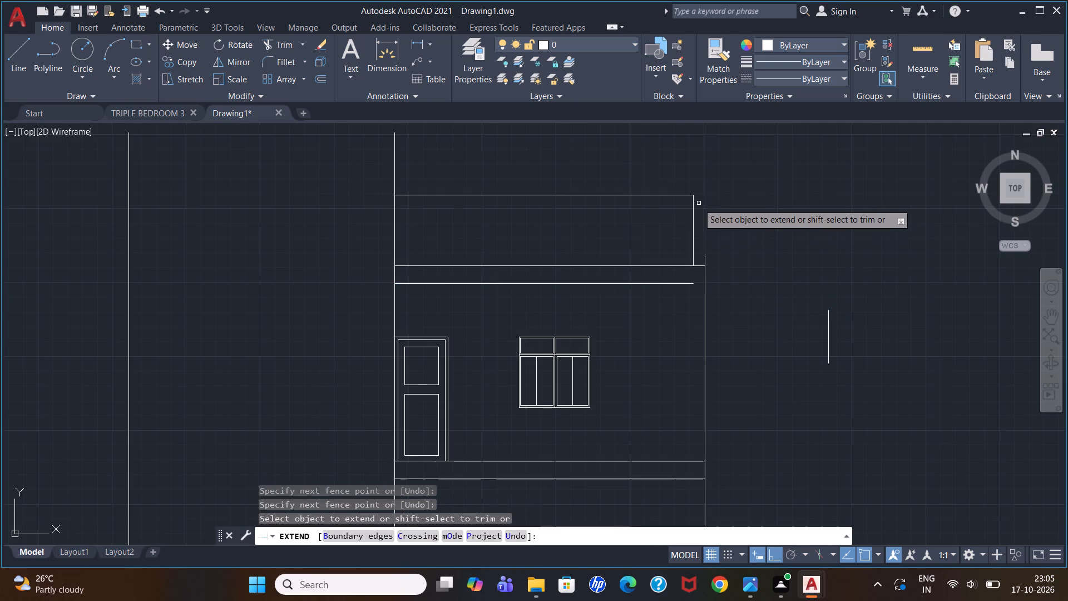
{"action": "key", "text": "Escape"}
Draw a new parapet end from the top of the outer wall line up and across to the parapet's top line, and erase the old end line.
{"action": "key", "text": "l"}
{"action": "key", "text": "Return"}
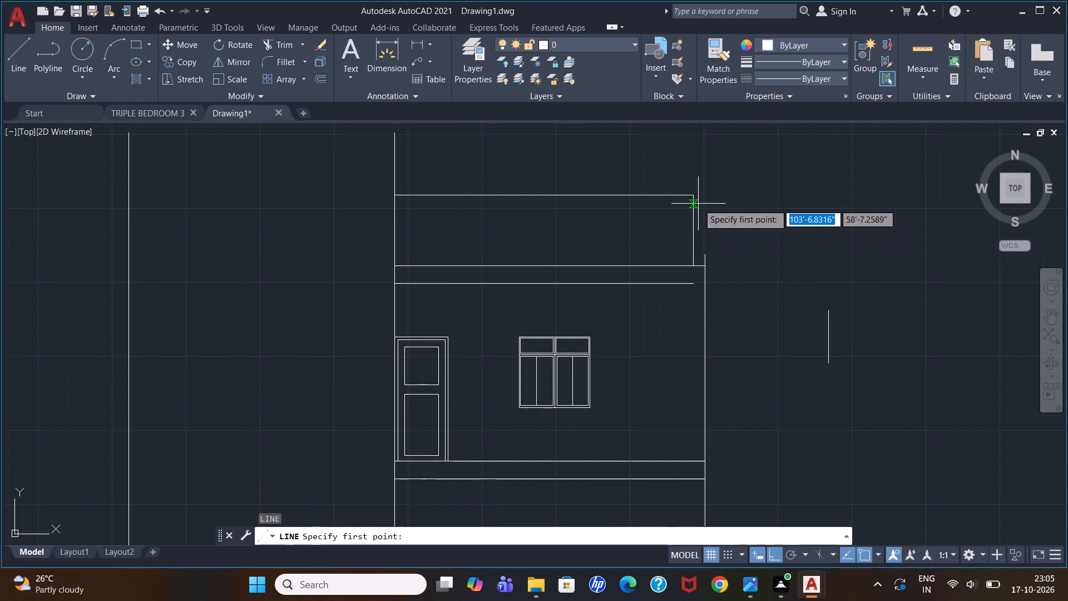
{"action": "left_click", "coordinate": [705, 254]}
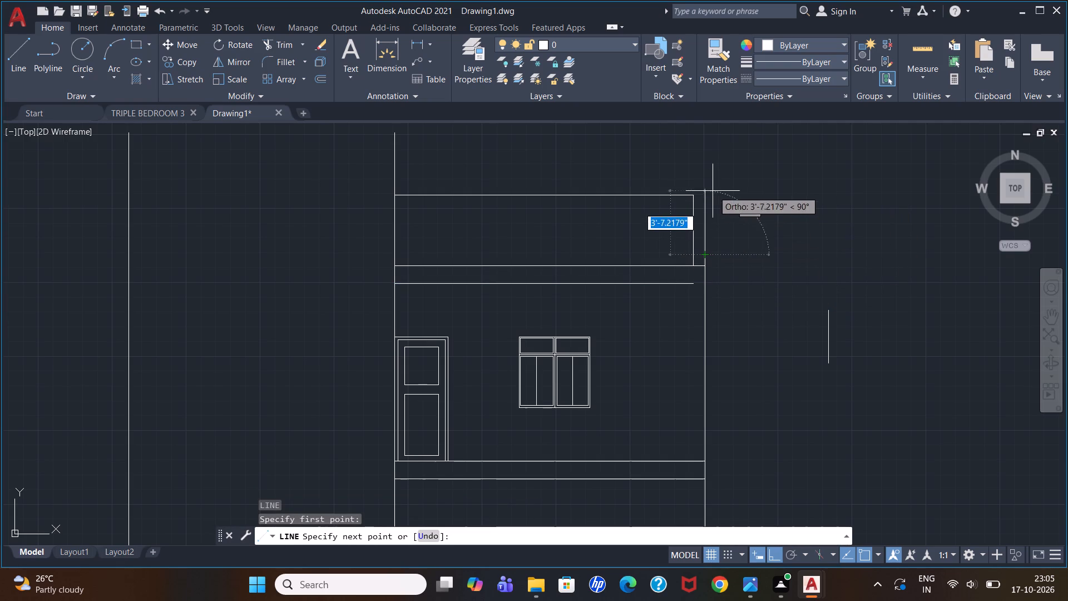
{"action": "left_click", "coordinate": [704, 199]}
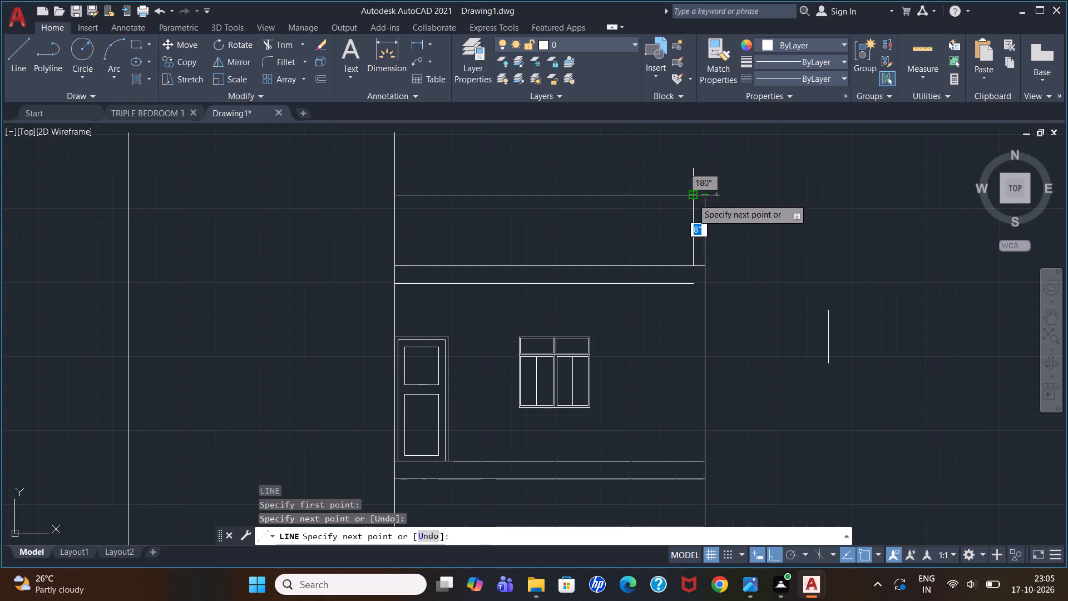
{"action": "left_click", "coordinate": [693, 199]}
{"action": "key", "text": "Escape"}
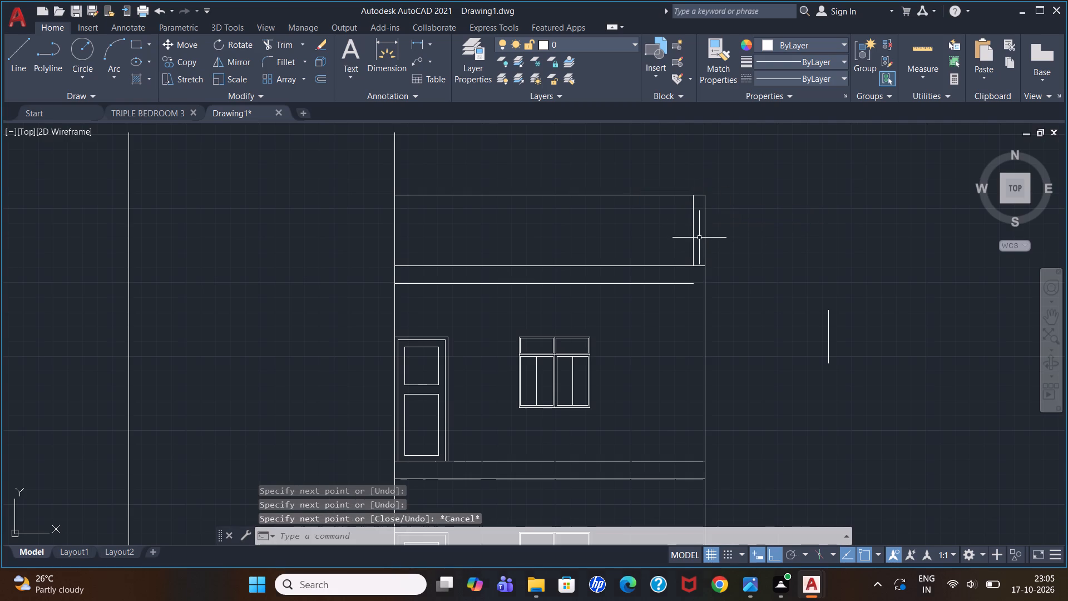
{"action": "left_click", "coordinate": [692, 233]}
{"action": "key", "text": "Delete"}
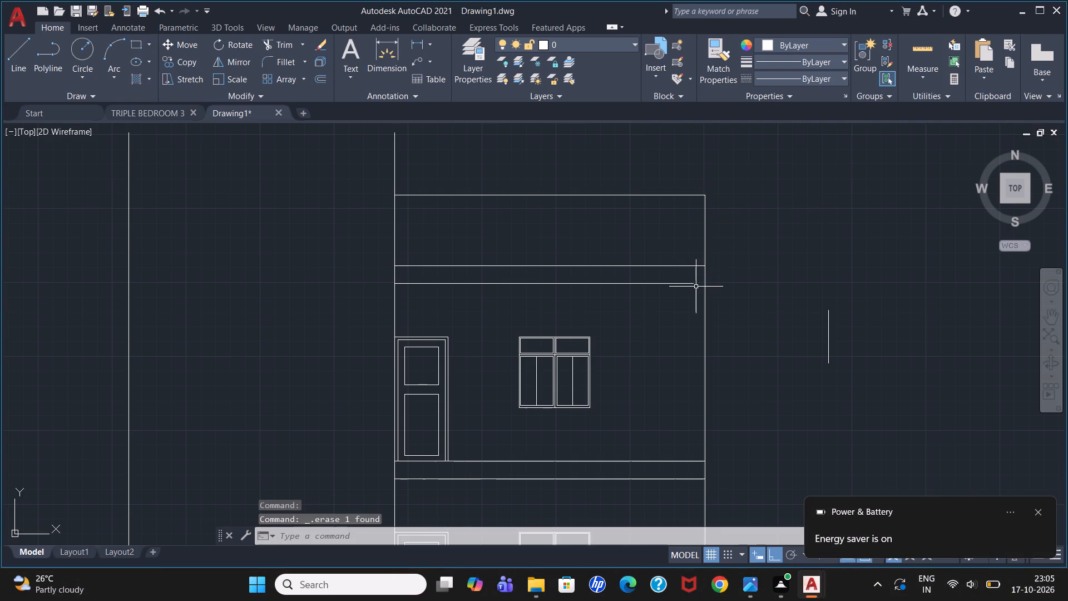
Extend the roof slab's bottom line to the new right-hand outer wall line.
{"action": "type", "text": "EX"}
{"action": "key", "text": "Return"}
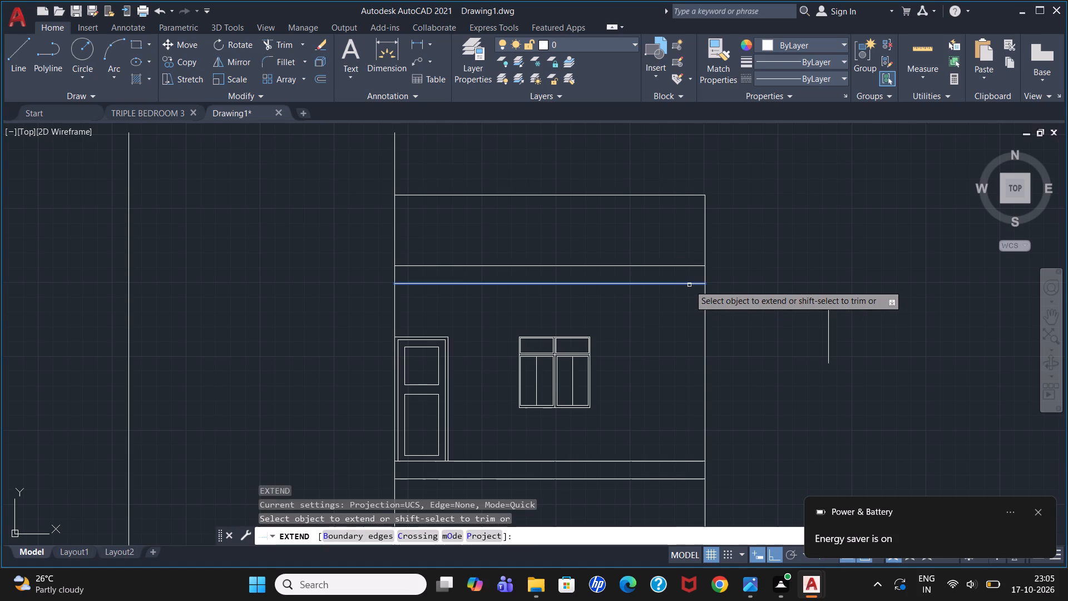
{"action": "left_click", "coordinate": [689, 285]}
{"action": "key", "text": "Escape"}
{"action": "key", "text": "Escape"}
{"action": "key", "text": "Escape"}
{"action": "key", "text": "Escape"}
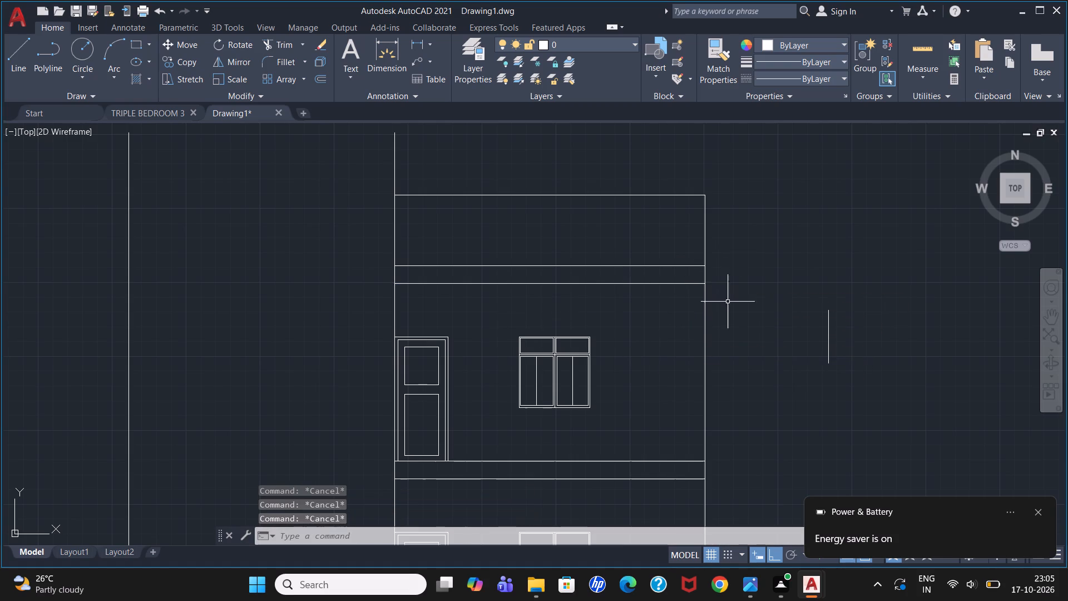
Erase the stray short vertical line standing to the right of the elevation.
{"action": "scroll", "coordinate": [799, 355], "scroll_direction": "down", "scroll_amount": 1}
{"action": "scroll", "coordinate": [829, 342], "scroll_direction": "up", "scroll_amount": 1}
{"action": "scroll", "coordinate": [829, 342], "scroll_direction": "down", "scroll_amount": 1}
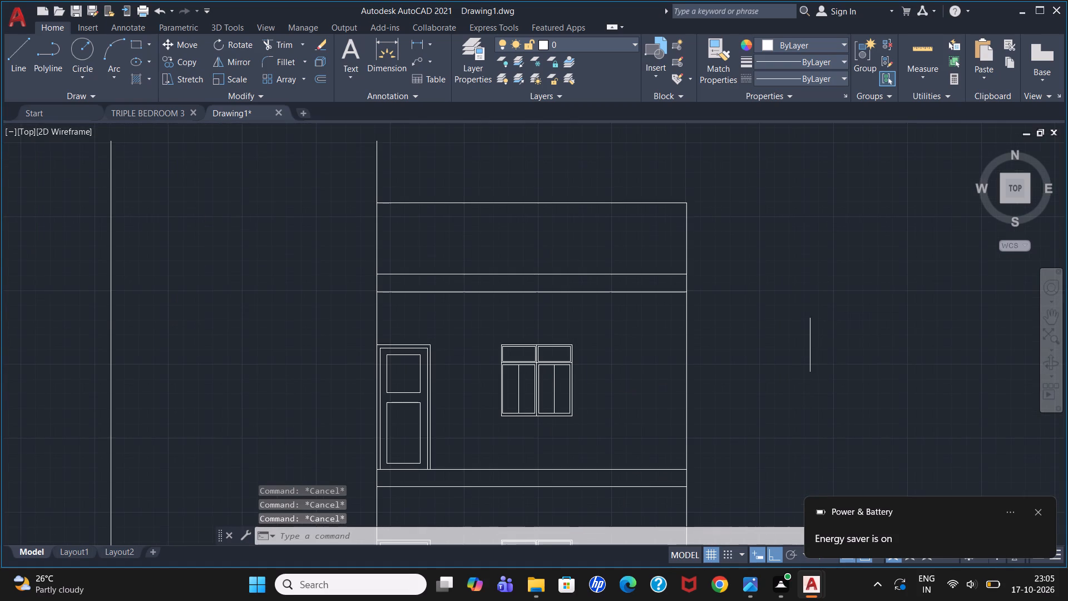
{"action": "left_click", "coordinate": [816, 347]}
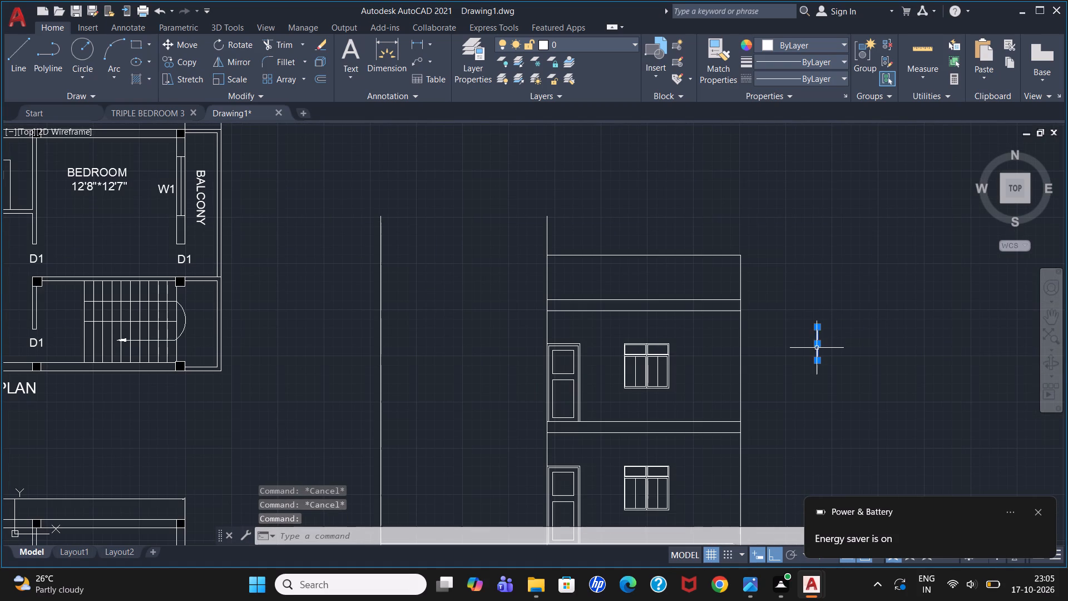
{"action": "key", "text": "Delete"}
Draw an open-topped railing outline beside the elevation with lines 4' down, 18' across and 4' up.
{"action": "key", "text": "l"}
{"action": "key", "text": "Return"}
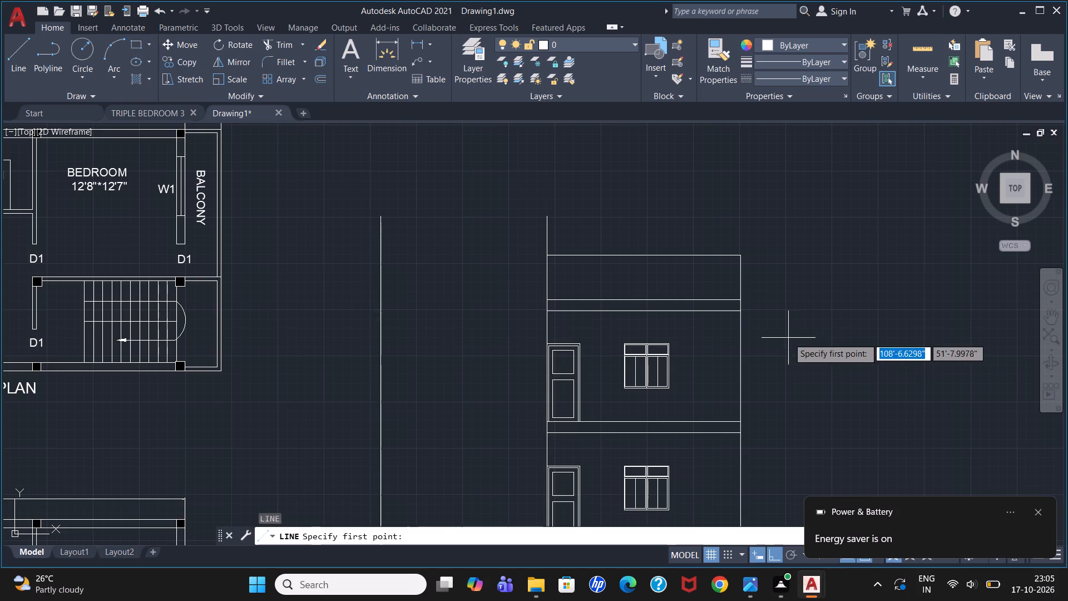
{"action": "left_click", "coordinate": [788, 338]}
{"action": "type", "text": "4'"}
{"action": "key", "text": "Return"}
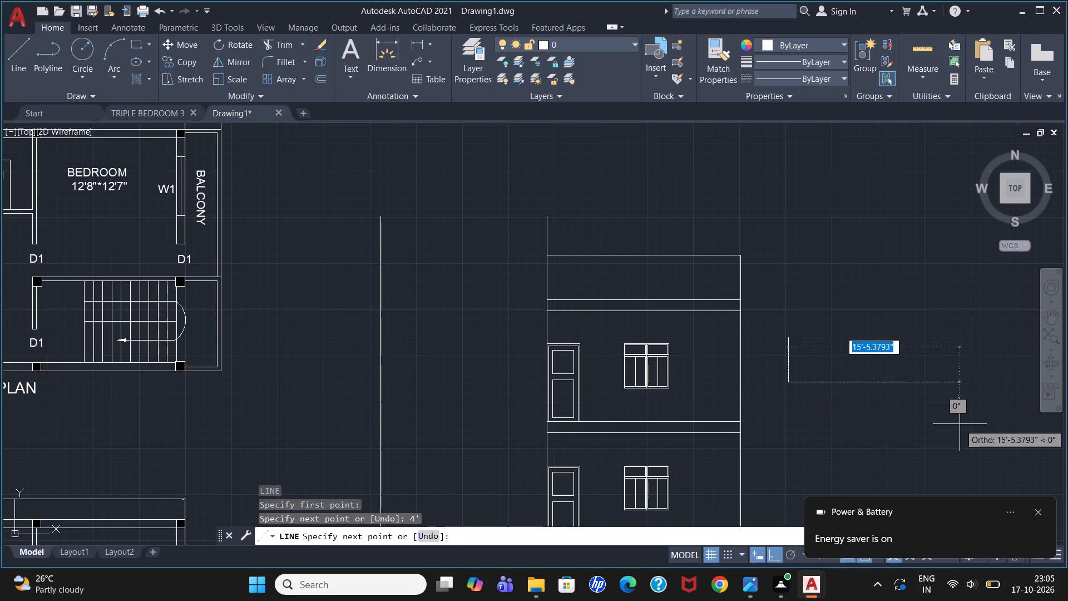
{"action": "type", "text": "18'"}
{"action": "key", "text": "Return"}
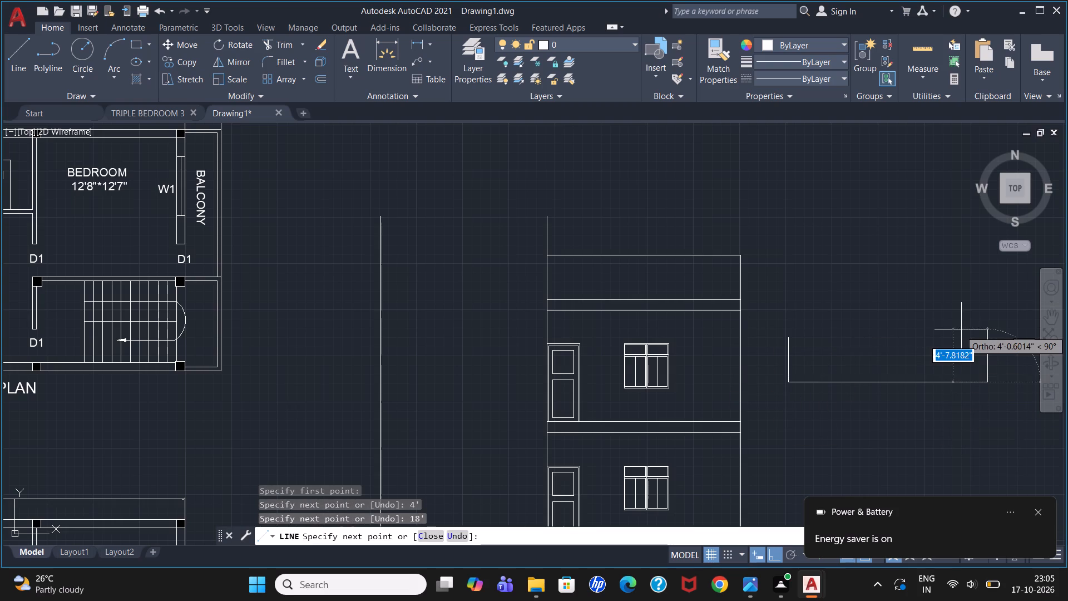
{"action": "type", "text": "4'"}
{"action": "key", "text": "Return"}
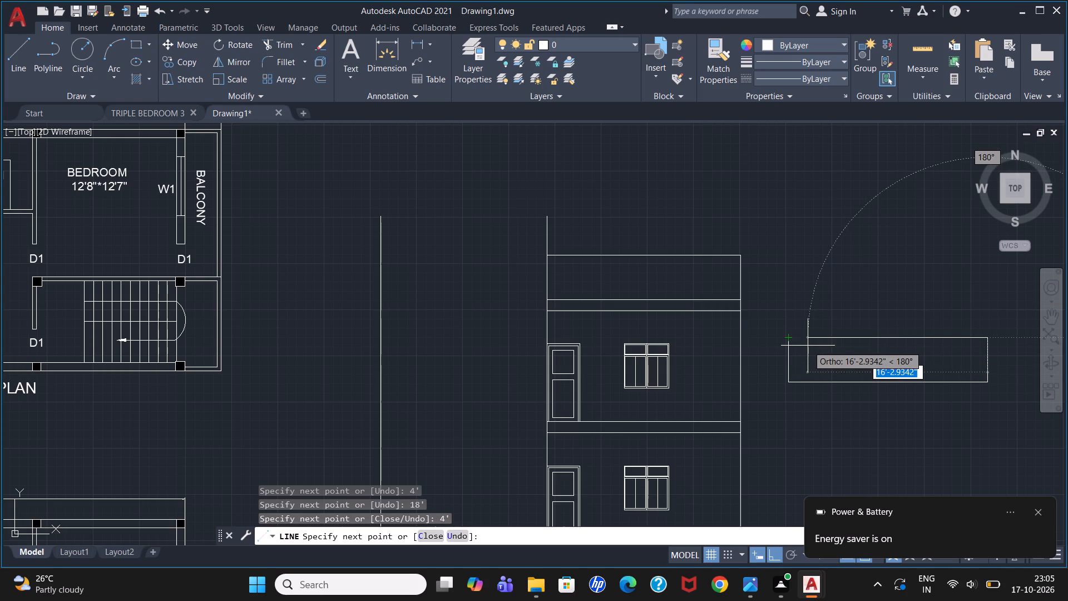
{"action": "type", "text": "18"}
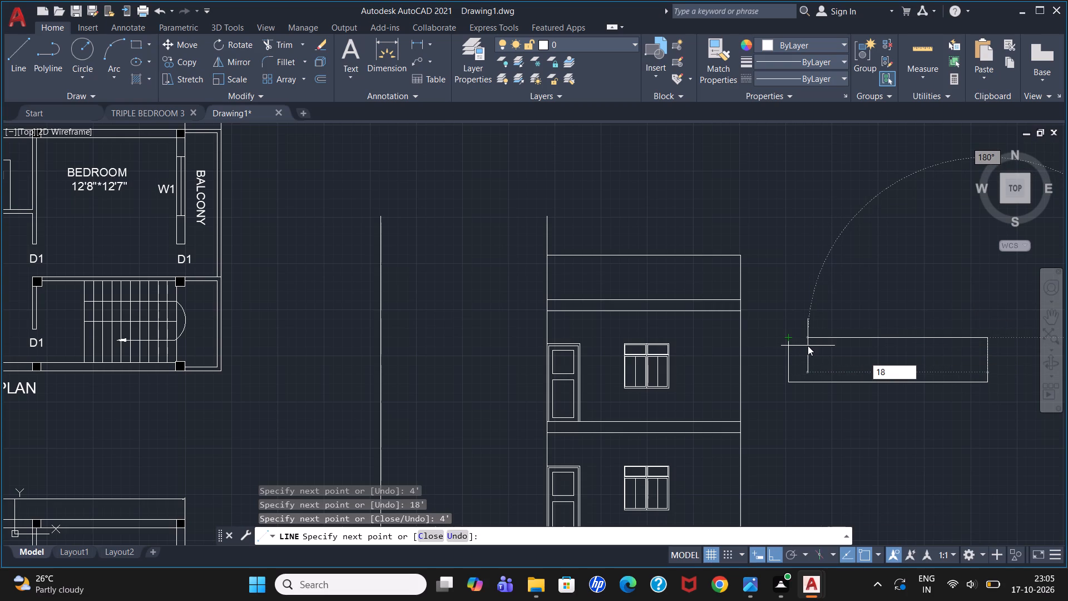
{"action": "key", "text": "Escape"}
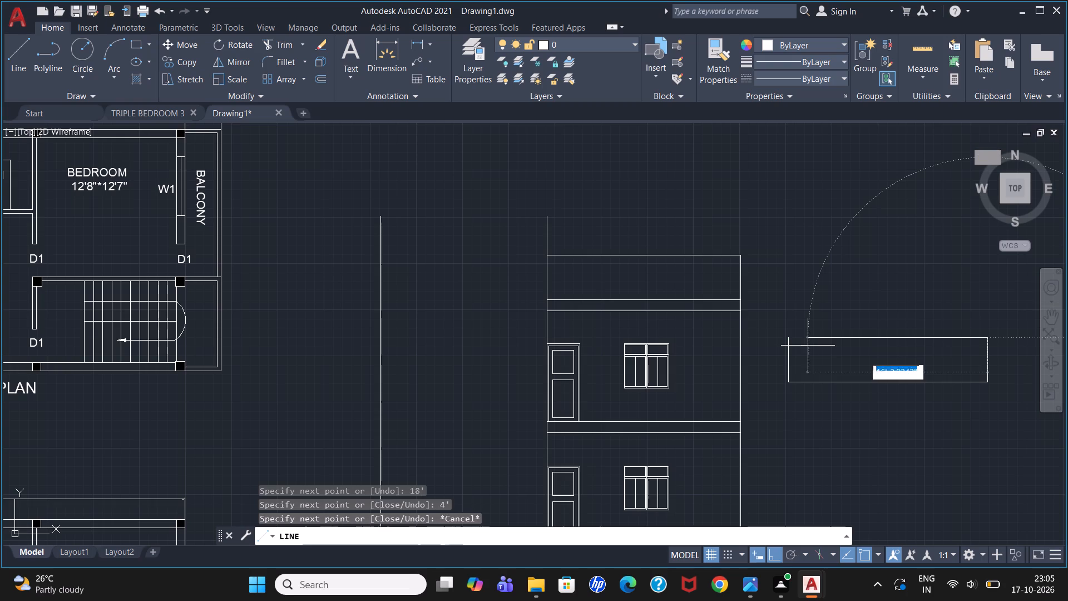
{"action": "key", "text": "Escape"}
{"action": "key", "text": "Escape"}
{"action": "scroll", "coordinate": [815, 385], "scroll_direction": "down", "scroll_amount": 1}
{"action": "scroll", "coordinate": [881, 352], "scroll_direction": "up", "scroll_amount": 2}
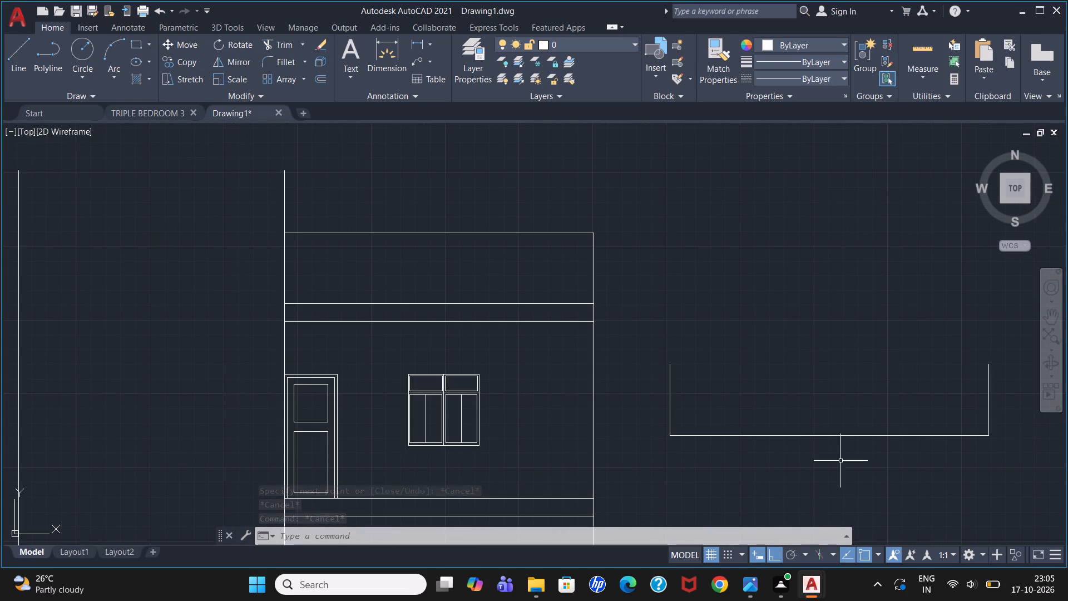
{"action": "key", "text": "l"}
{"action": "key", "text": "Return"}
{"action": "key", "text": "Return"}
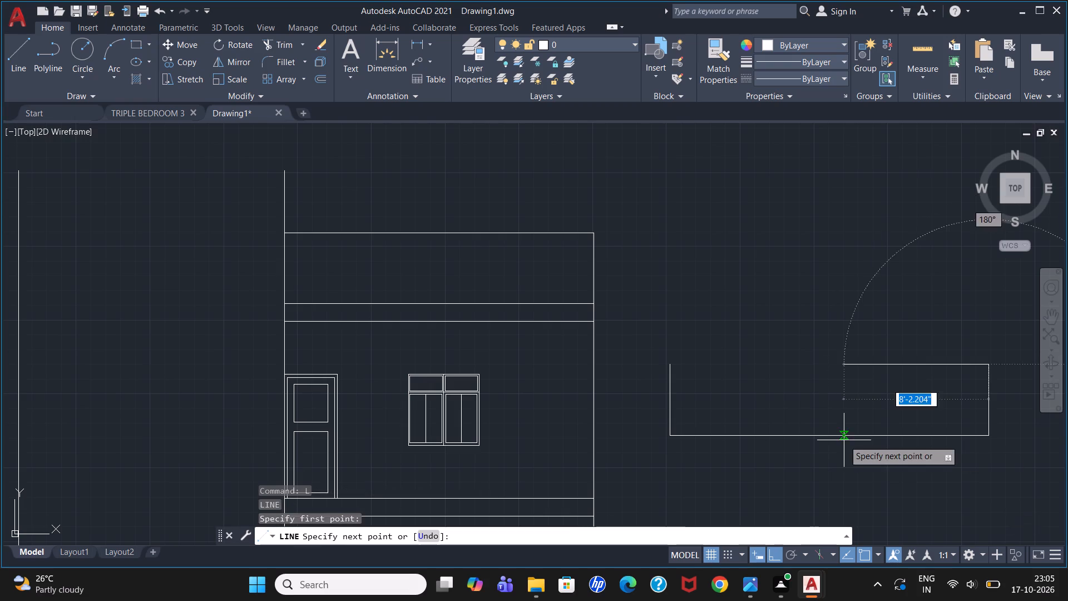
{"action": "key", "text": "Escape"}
Draw a 4' vertical line up from the midpoint of the railing outline's 18' base line.
{"action": "key", "text": "l"}
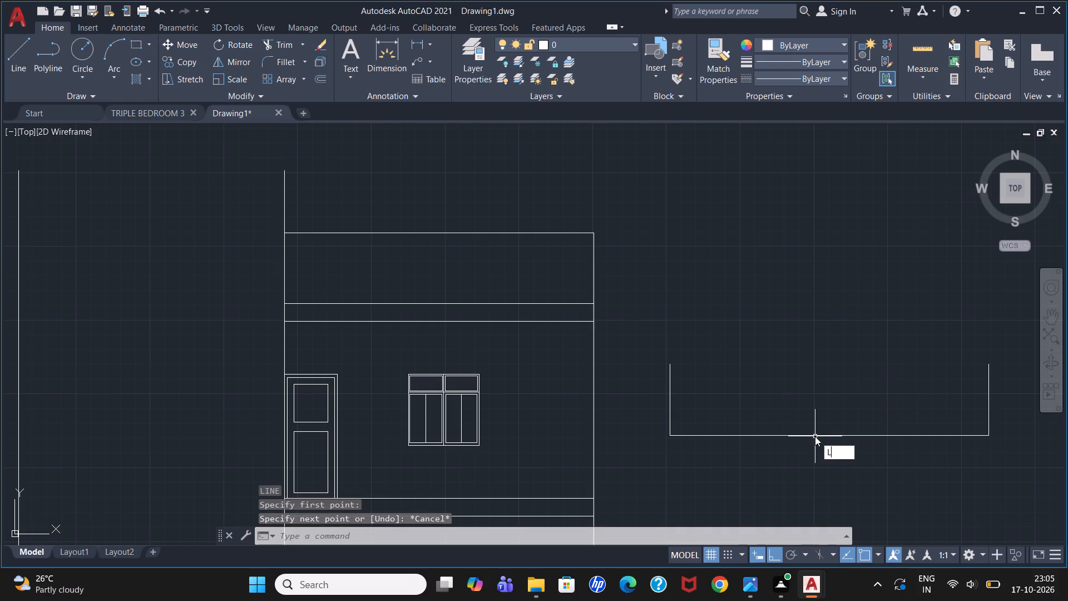
{"action": "key", "text": "Return"}
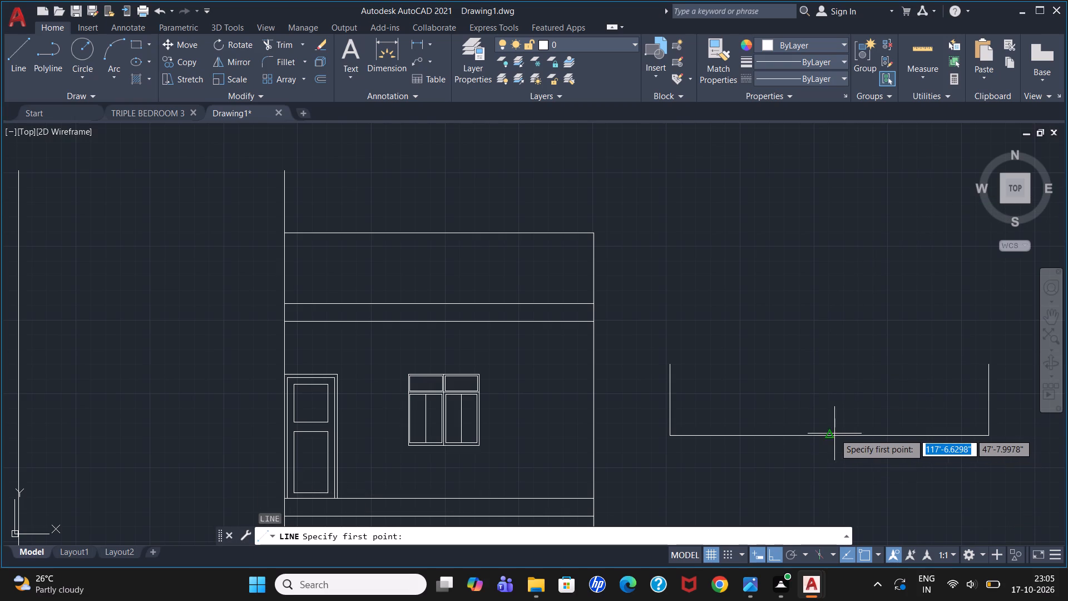
{"action": "left_click", "coordinate": [830, 437]}
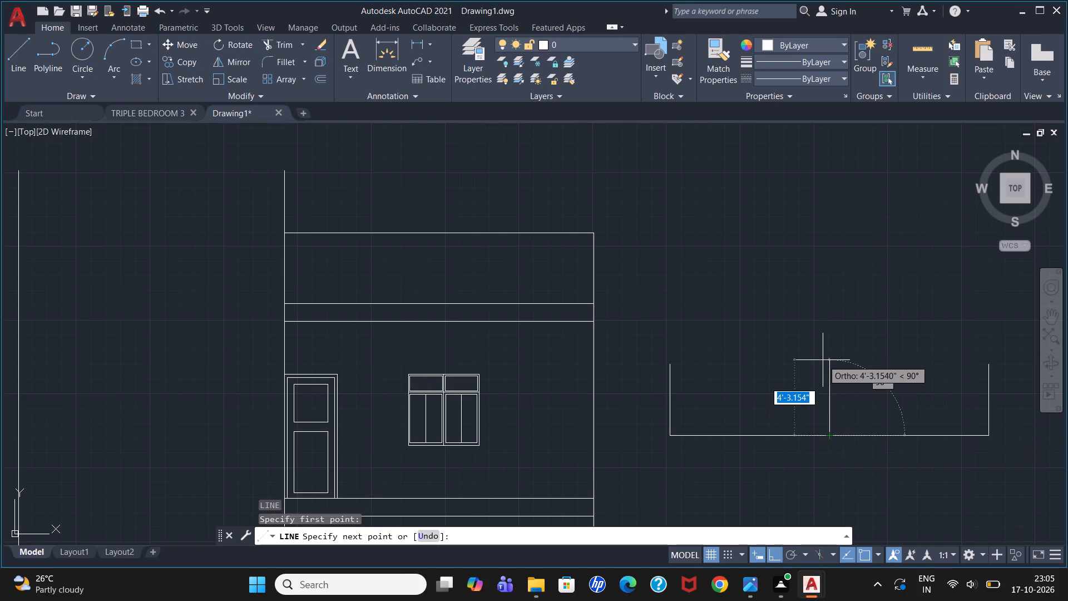
{"action": "type", "text": "4'"}
{"action": "key", "text": "Return"}
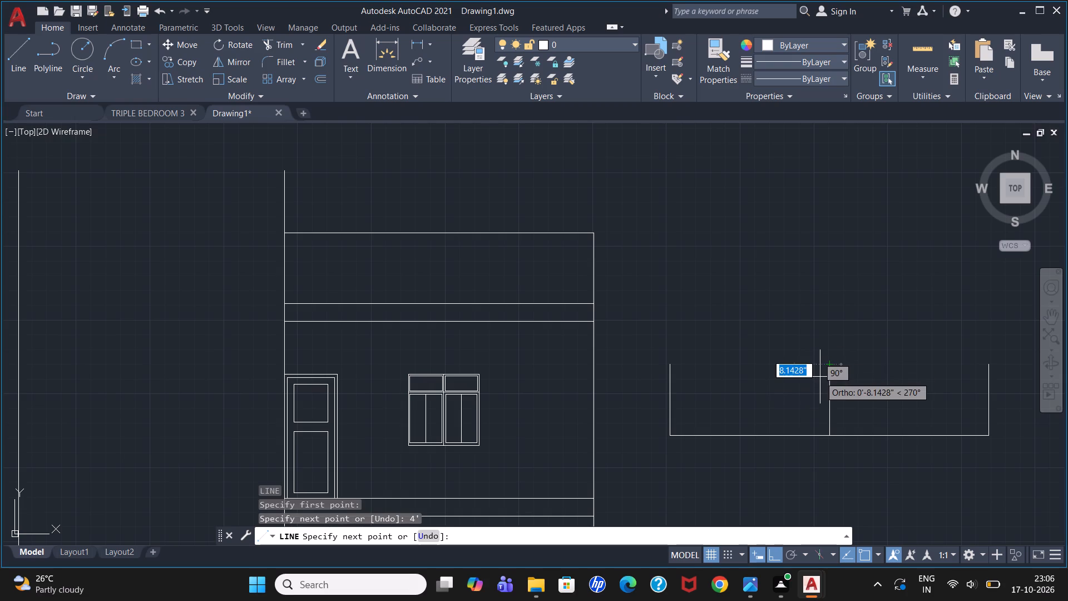
{"action": "key", "text": "Escape"}
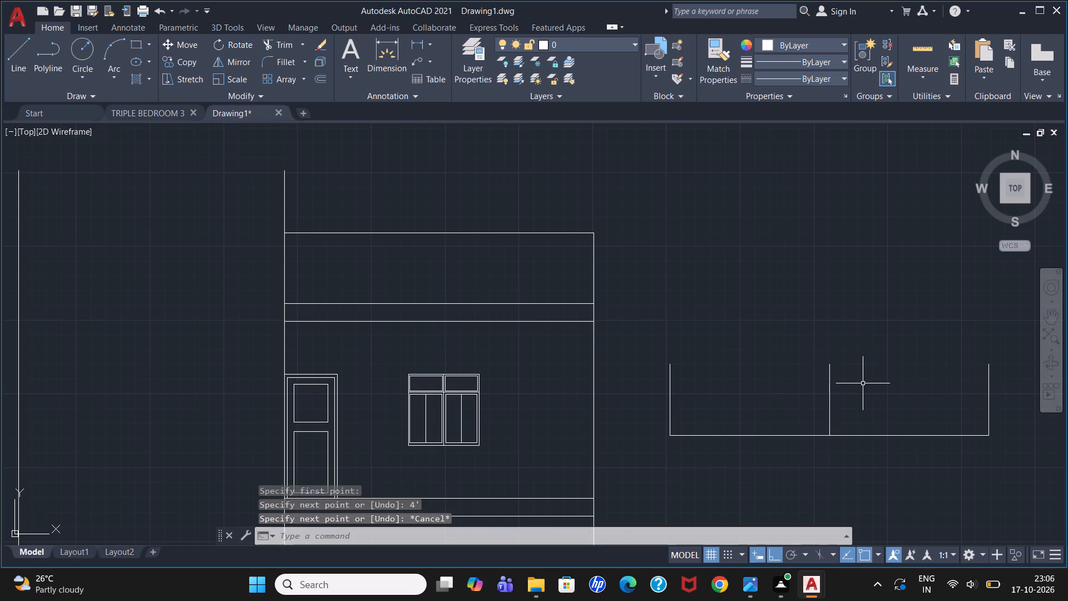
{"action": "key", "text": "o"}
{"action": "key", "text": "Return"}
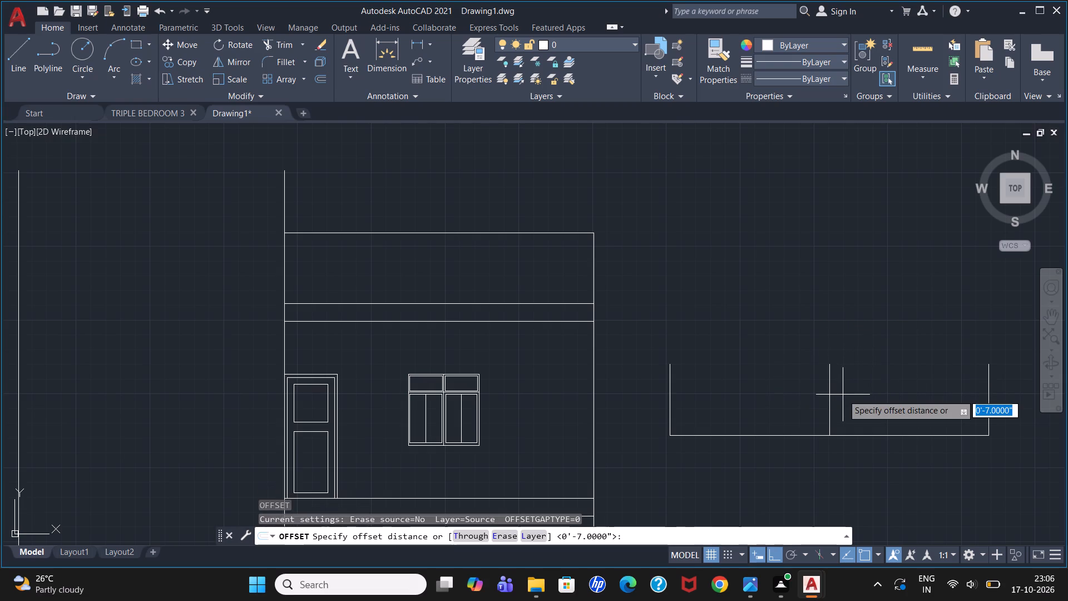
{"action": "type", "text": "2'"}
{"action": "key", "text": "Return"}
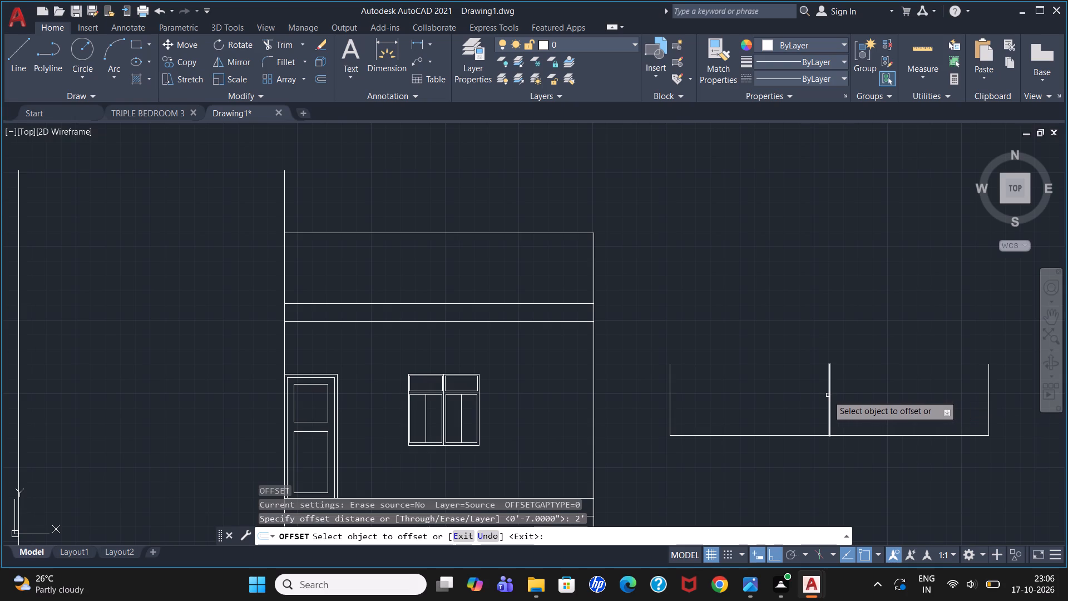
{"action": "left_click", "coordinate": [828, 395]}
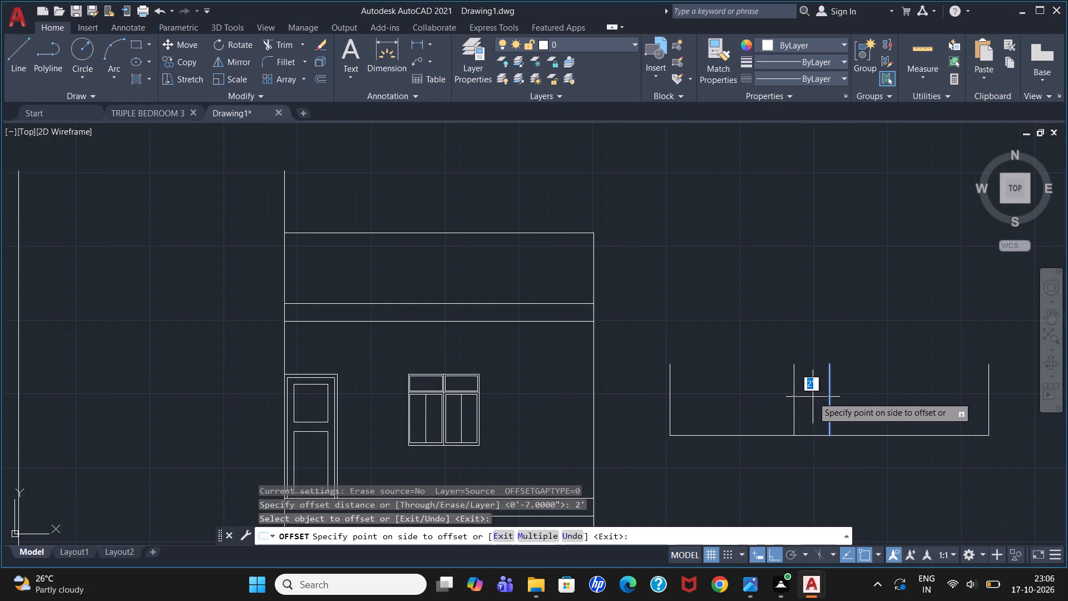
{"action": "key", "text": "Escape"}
Offset the railing's centre line 1' to each side.
{"action": "key", "text": "o"}
{"action": "key", "text": "Return"}
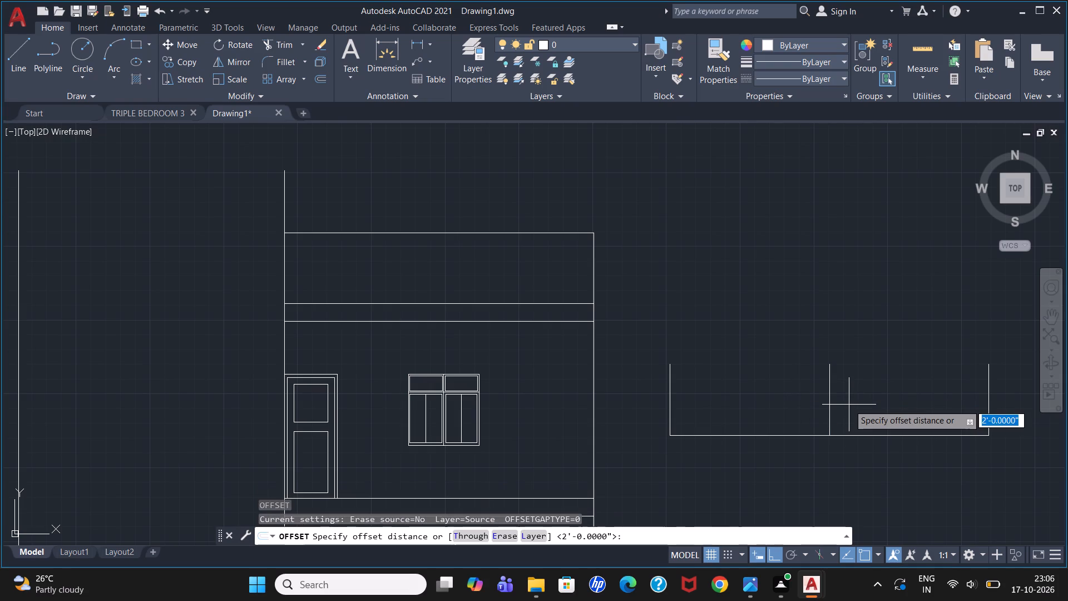
{"action": "key", "text": "1"}
{"action": "key", "text": "apostrophe"}
{"action": "key", "text": "Return"}
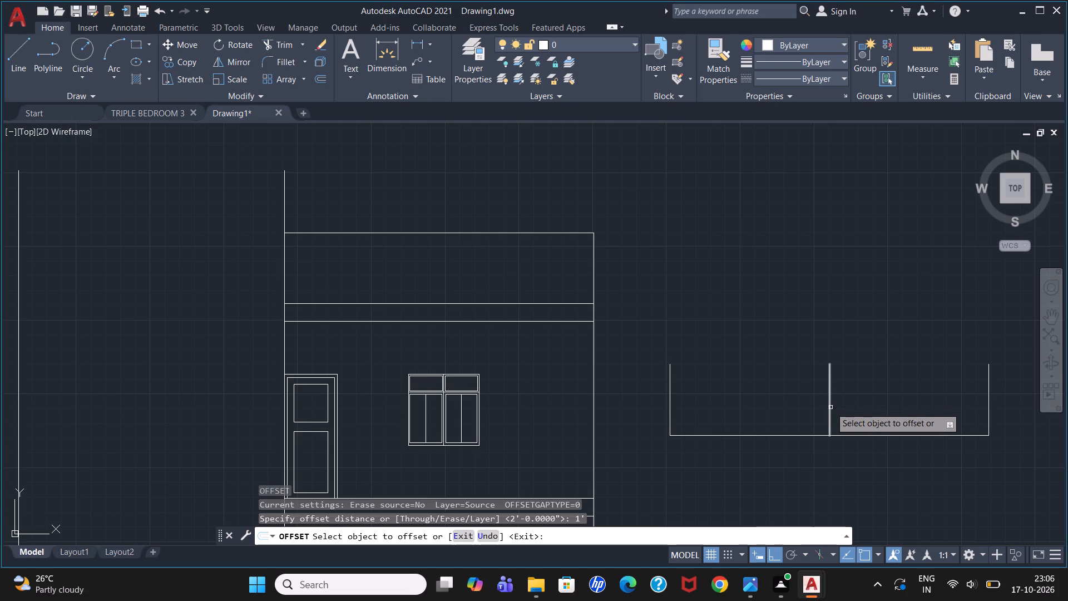
{"action": "left_click", "coordinate": [830, 407]}
{"action": "left_click", "coordinate": [810, 408]}
{"action": "left_click", "coordinate": [829, 406]}
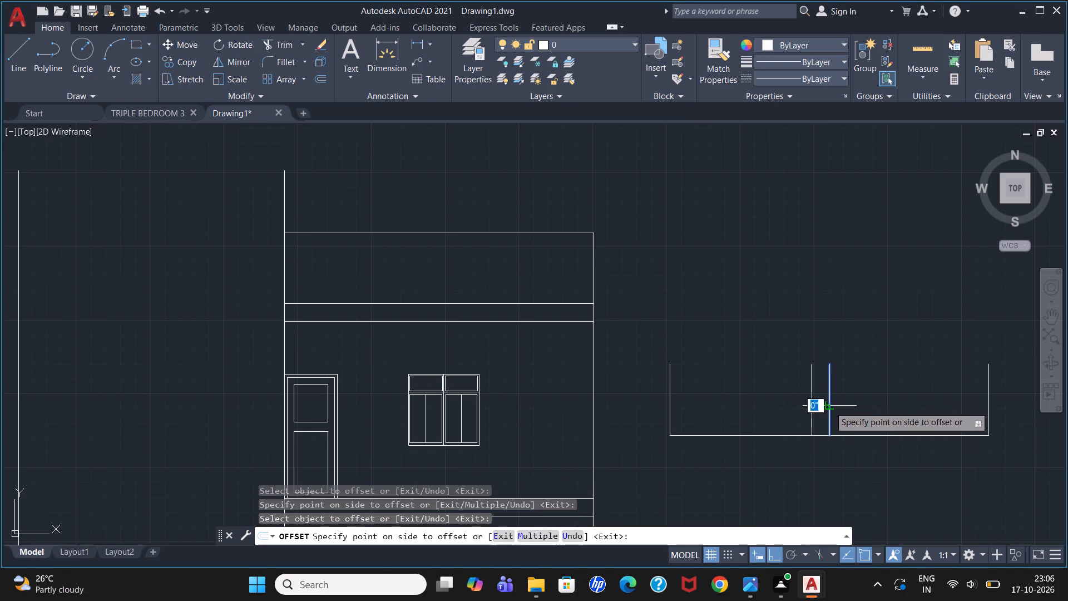
{"action": "left_click", "coordinate": [853, 406]}
{"action": "key", "text": "Escape"}
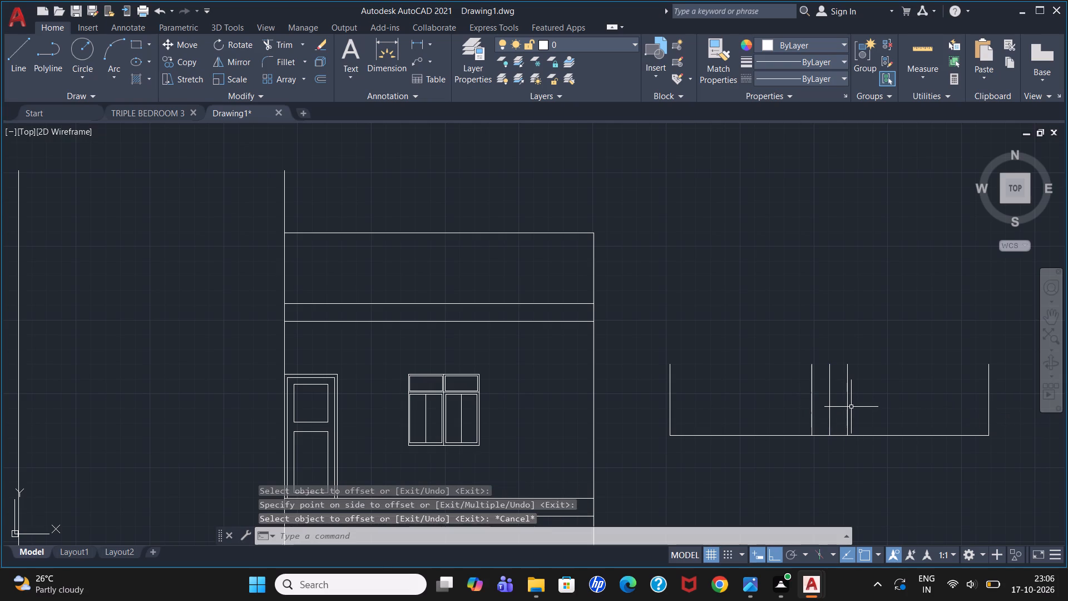
Offset the railing outline's left and right end lines 2' inward.
{"action": "key", "text": "o"}
{"action": "key", "text": "Return"}
{"action": "type", "text": "2'"}
{"action": "key", "text": "Return"}
{"action": "left_click", "coordinate": [669, 408]}
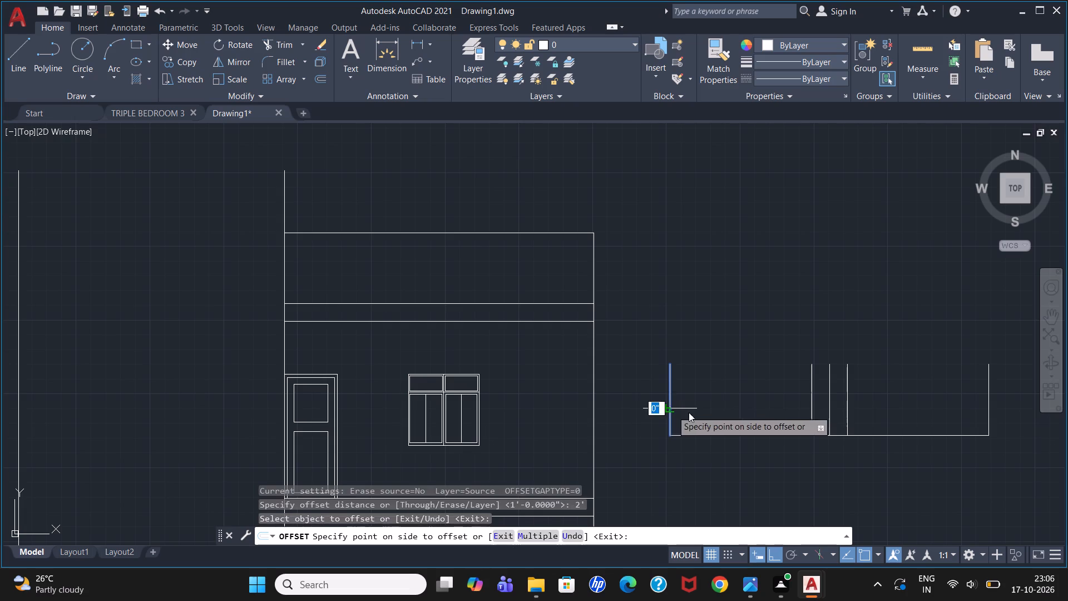
{"action": "left_click", "coordinate": [705, 406]}
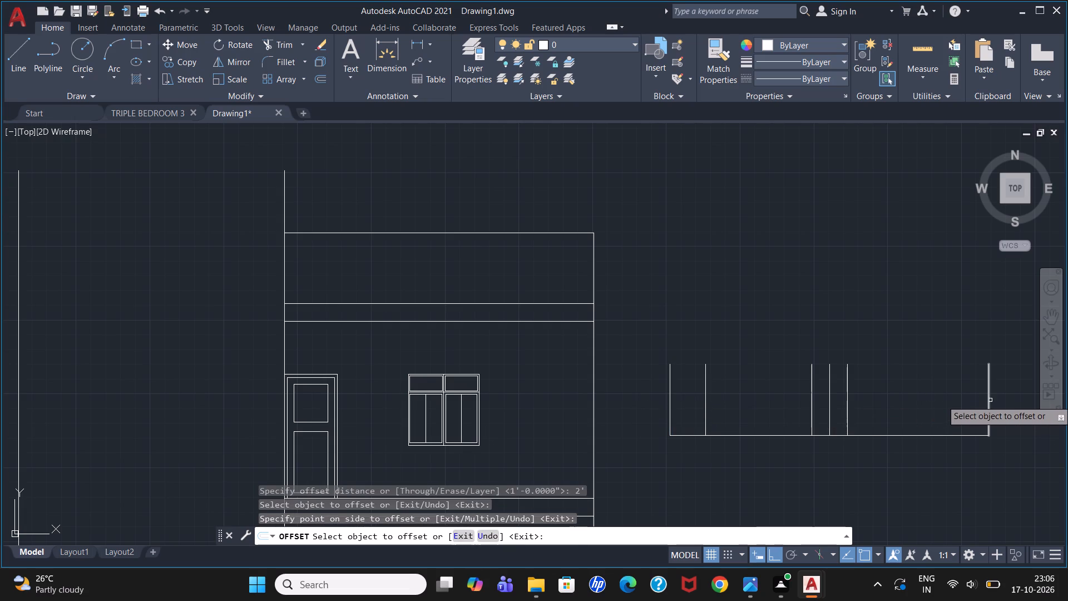
{"action": "left_click", "coordinate": [990, 400]}
{"action": "left_click", "coordinate": [956, 403]}
{"action": "key", "text": "Escape"}
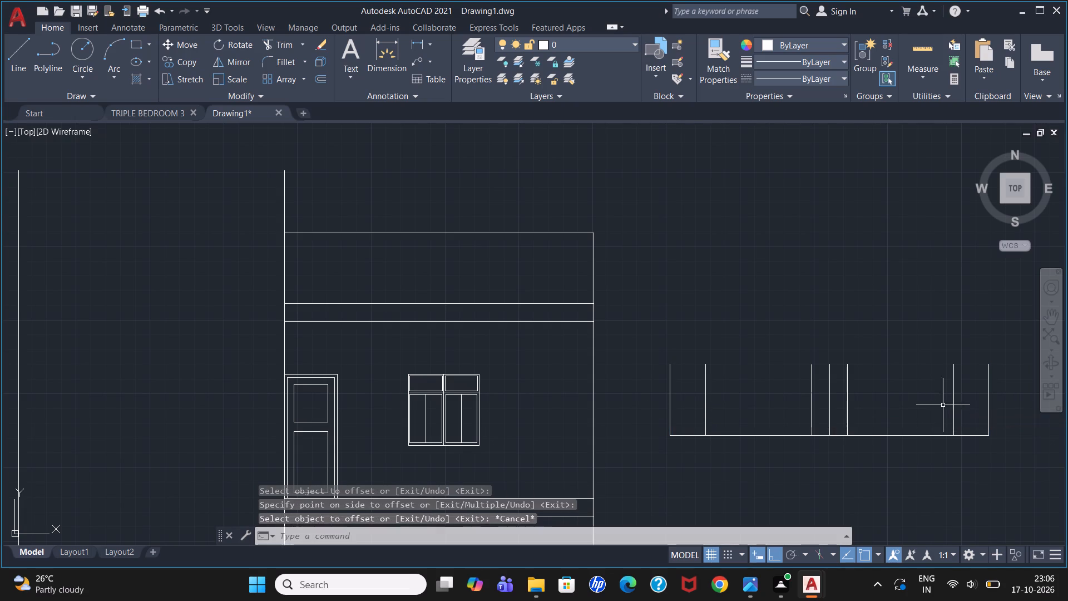
Erase the original centre line between the two middle post lines.
{"action": "left_click", "coordinate": [830, 406]}
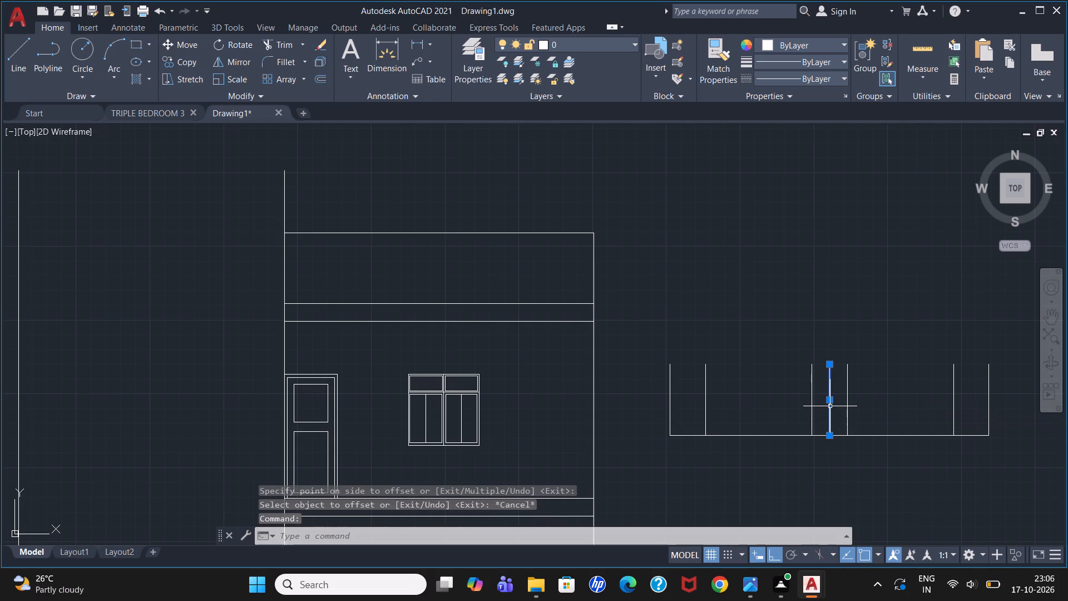
{"action": "key", "text": "Delete"}
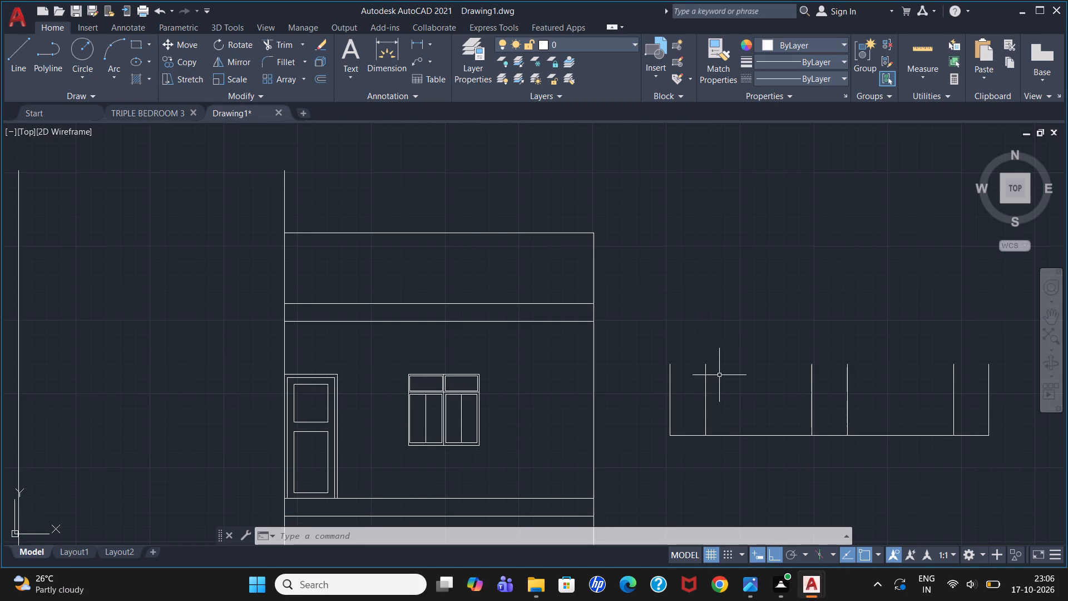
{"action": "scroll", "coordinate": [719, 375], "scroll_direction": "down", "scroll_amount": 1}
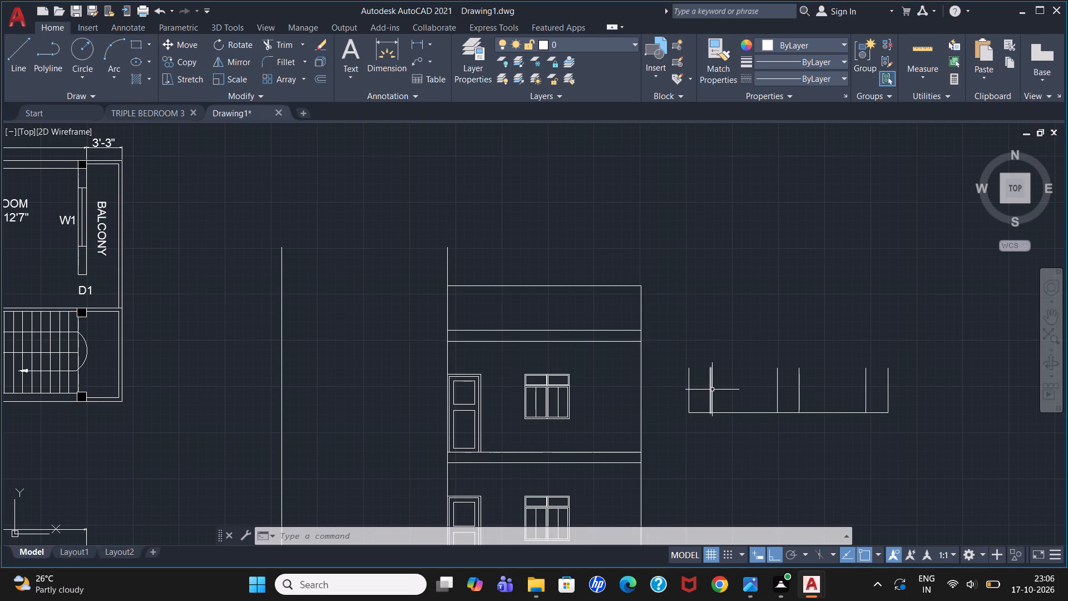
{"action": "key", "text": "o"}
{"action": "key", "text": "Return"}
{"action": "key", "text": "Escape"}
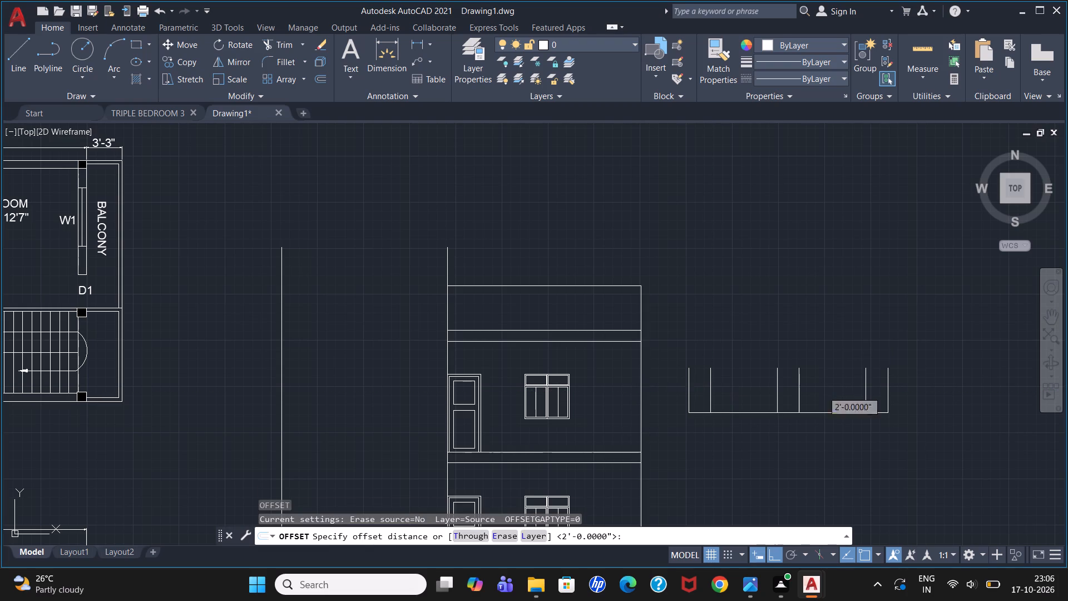
Offset the inner line of each end post 1' outward and the middle post's left line 1' inward.
{"action": "key", "text": "o"}
{"action": "key", "text": "Return"}
{"action": "type", "text": "1'"}
{"action": "key", "text": "Return"}
{"action": "left_click", "coordinate": [711, 394]}
{"action": "left_click", "coordinate": [699, 392]}
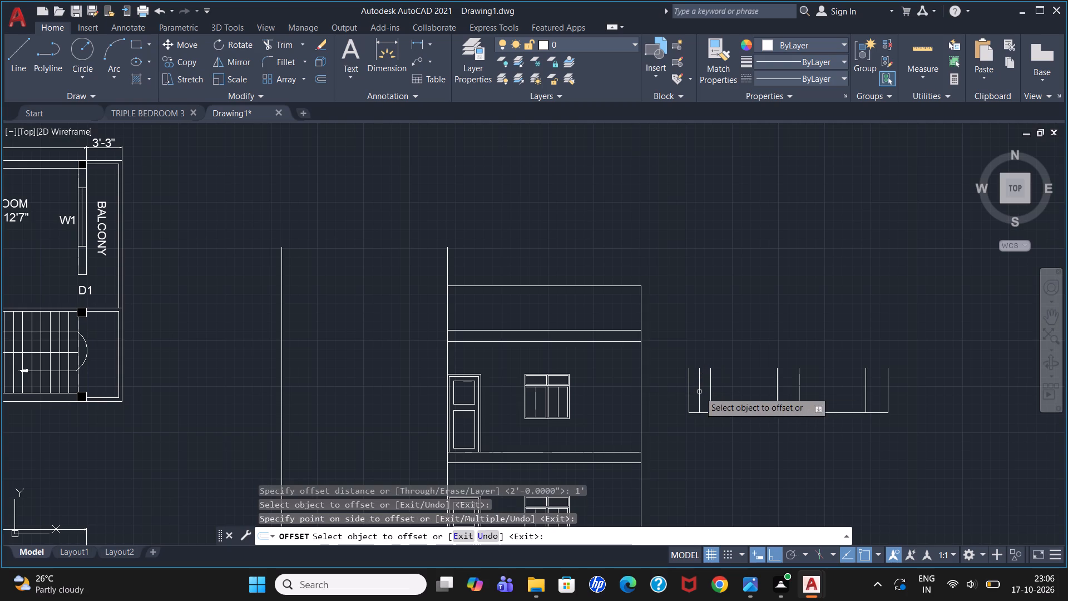
{"action": "left_click", "coordinate": [778, 398]}
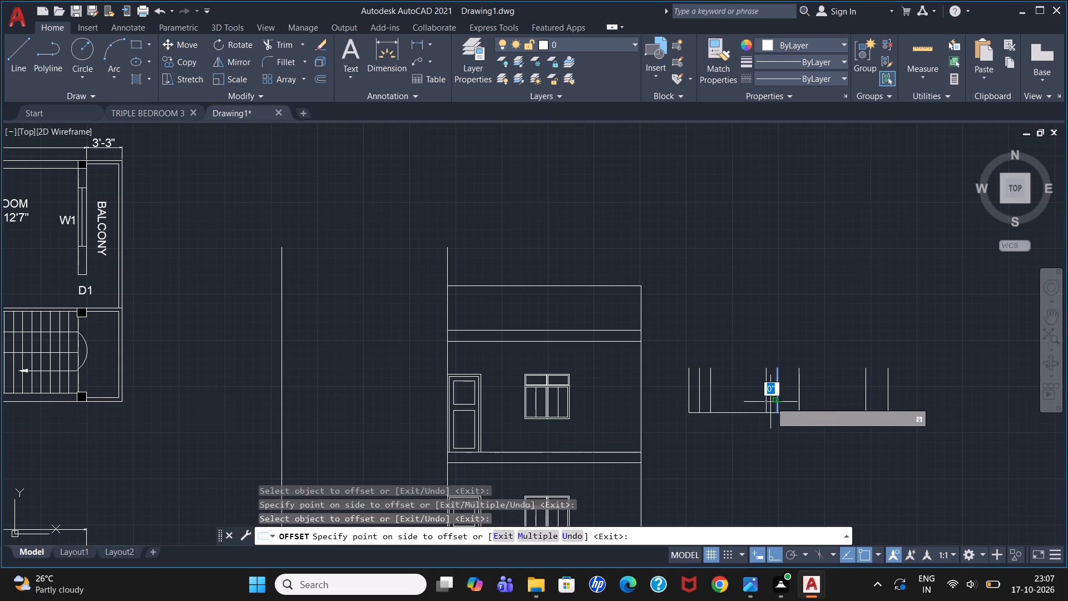
{"action": "left_click", "coordinate": [787, 403]}
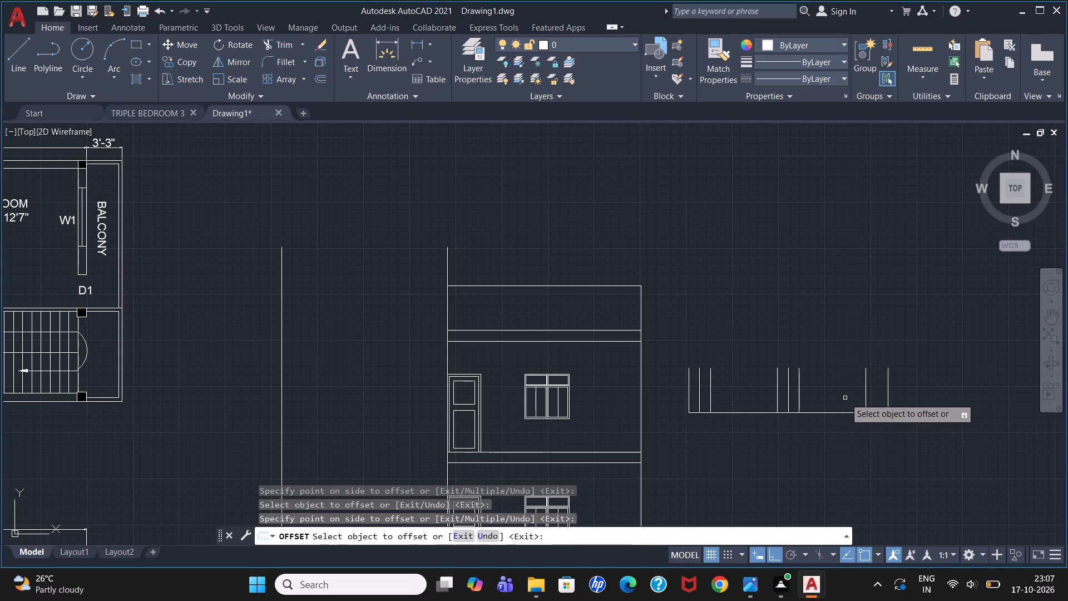
{"action": "left_click", "coordinate": [864, 396]}
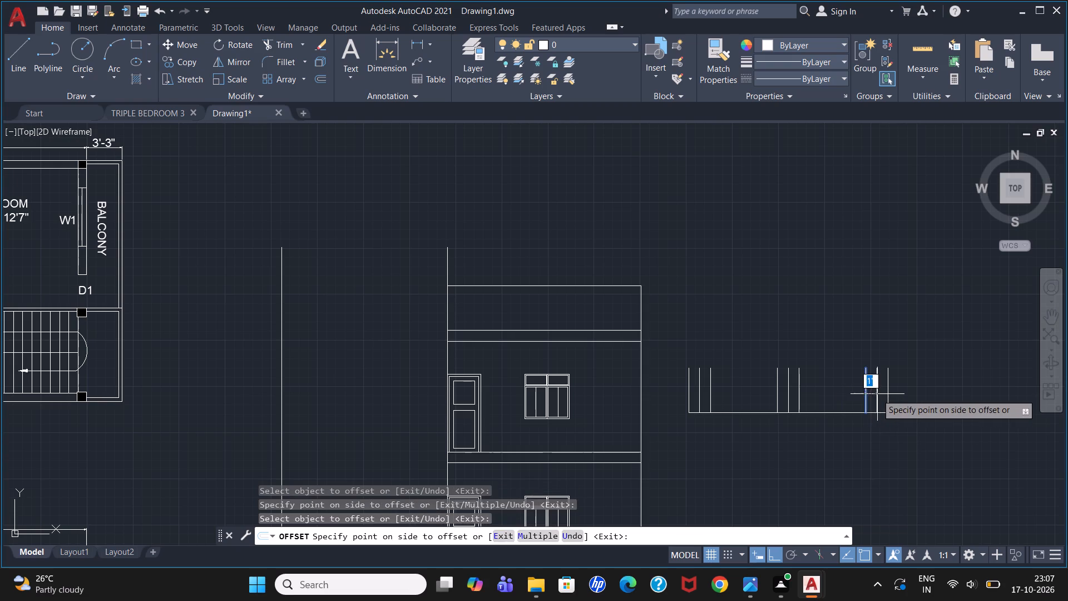
{"action": "left_click", "coordinate": [878, 393]}
{"action": "key", "text": "Escape"}
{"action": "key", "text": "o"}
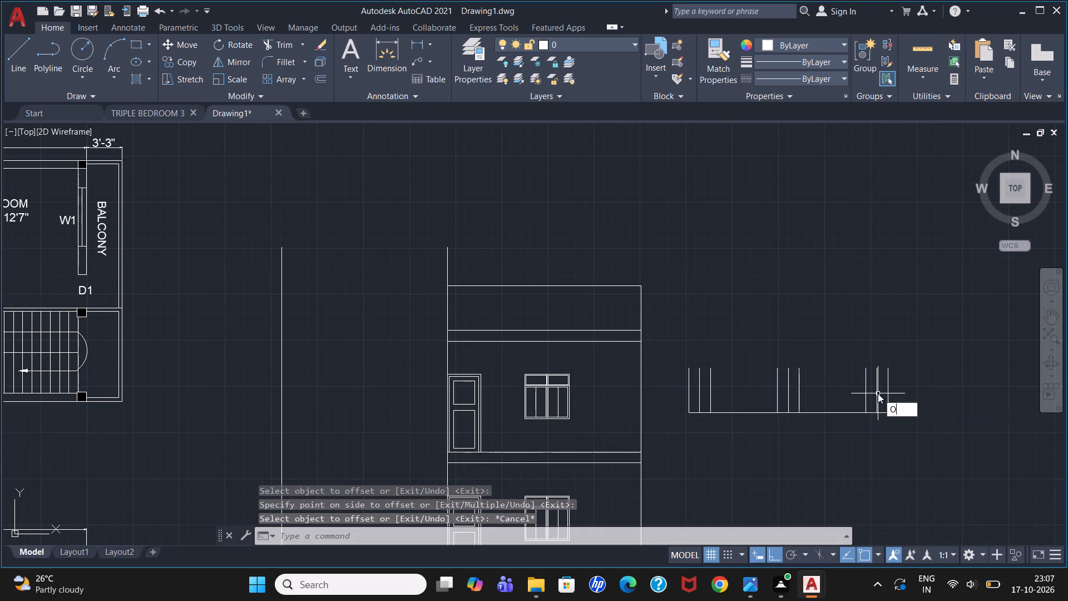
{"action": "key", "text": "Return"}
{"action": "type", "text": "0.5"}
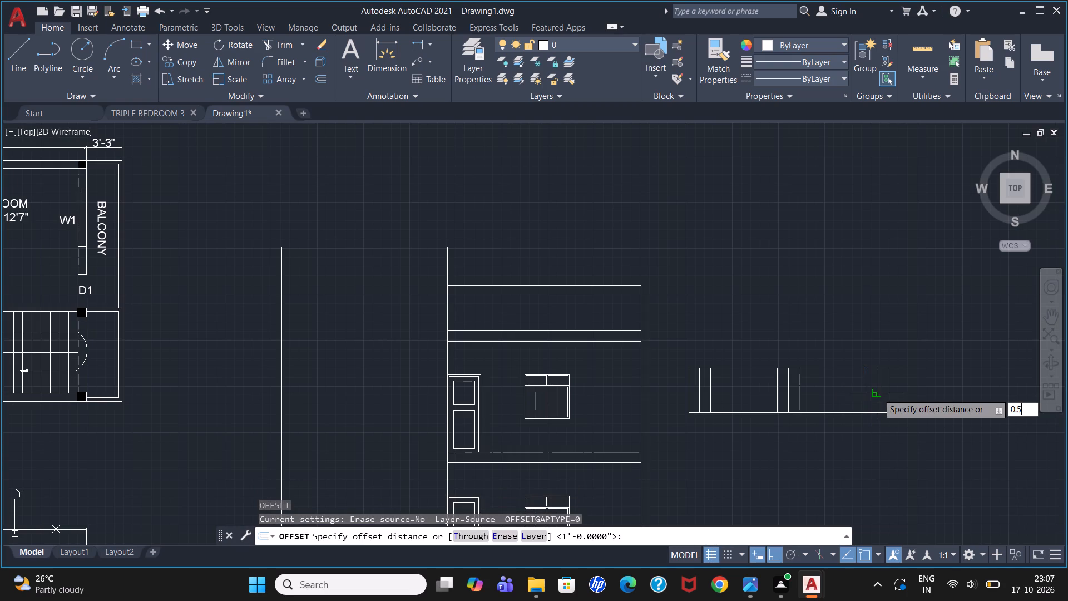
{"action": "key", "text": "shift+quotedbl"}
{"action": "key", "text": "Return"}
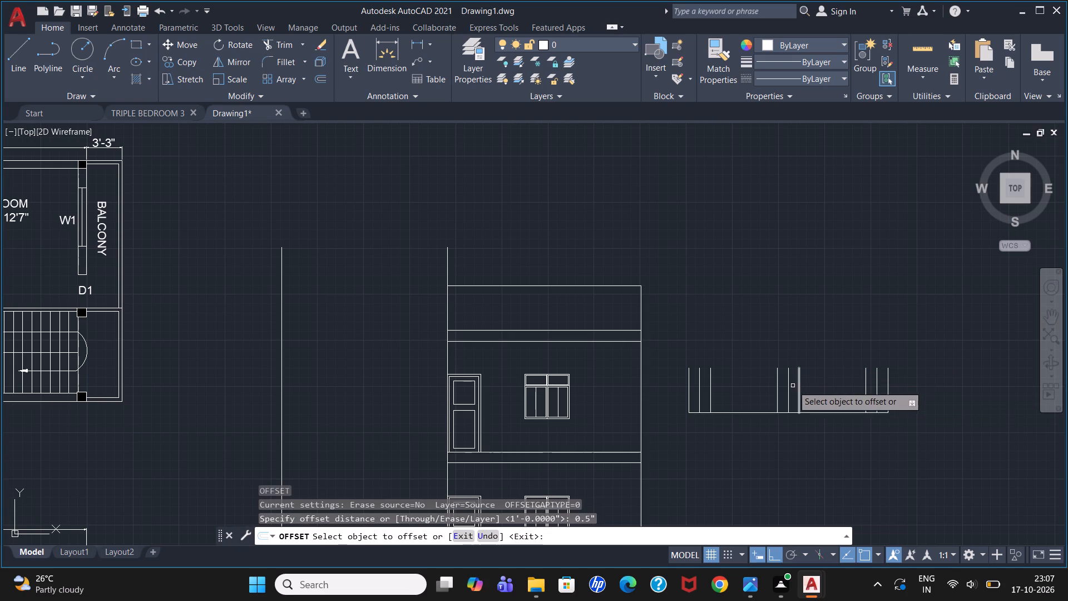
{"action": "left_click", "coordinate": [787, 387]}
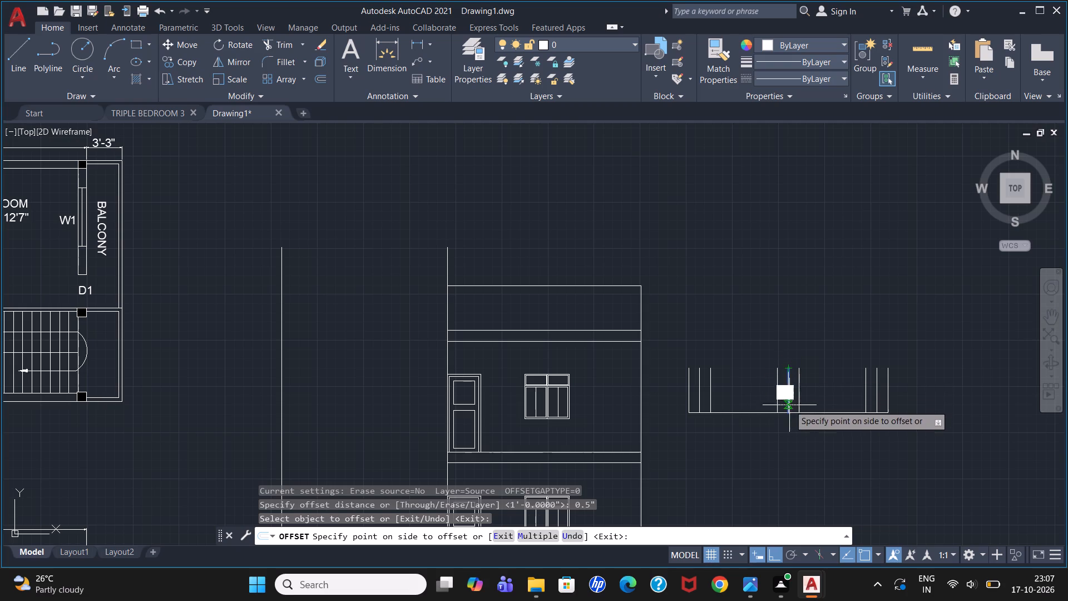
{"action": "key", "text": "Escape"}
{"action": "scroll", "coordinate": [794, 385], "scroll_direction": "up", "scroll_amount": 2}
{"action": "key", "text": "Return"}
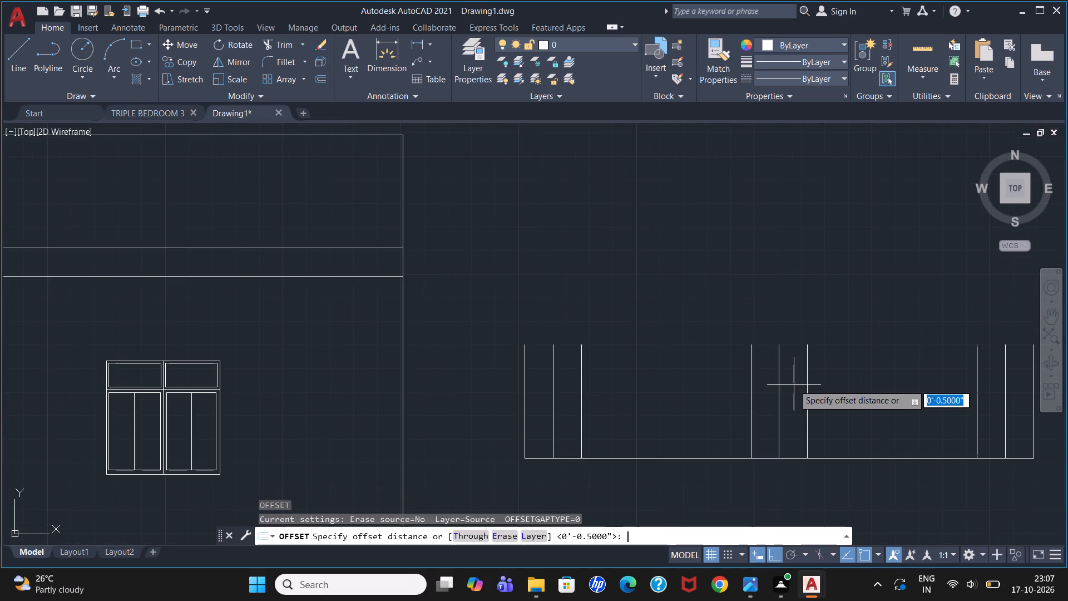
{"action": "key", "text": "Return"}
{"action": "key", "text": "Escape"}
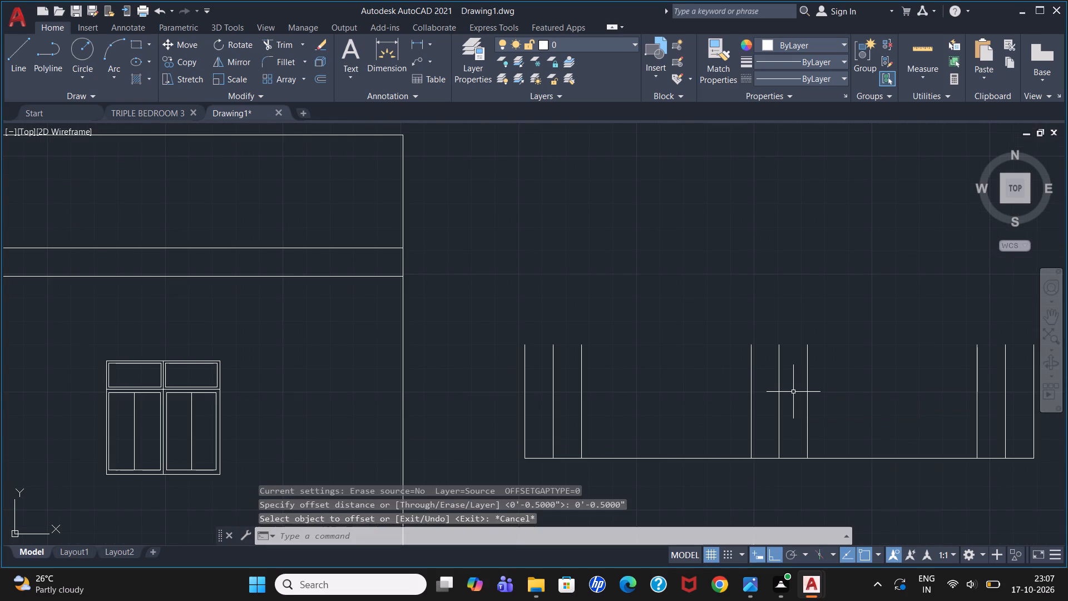
Offset the middle post's centre line 0.5' to each side.
{"action": "key", "text": "Return"}
{"action": "type", "text": "0.5'"}
{"action": "key", "text": "Return"}
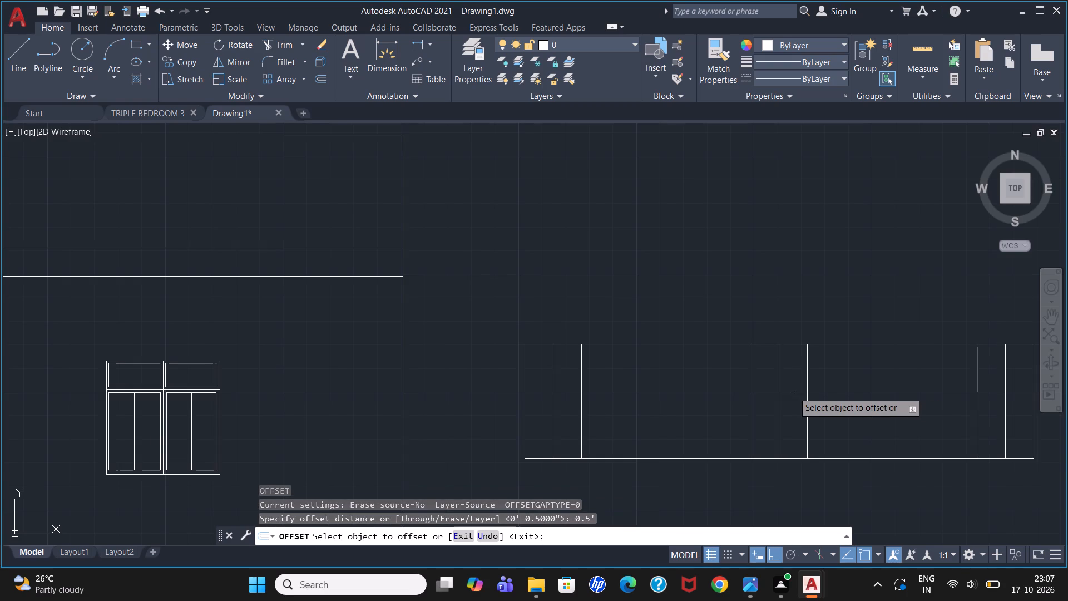
{"action": "left_click", "coordinate": [781, 397]}
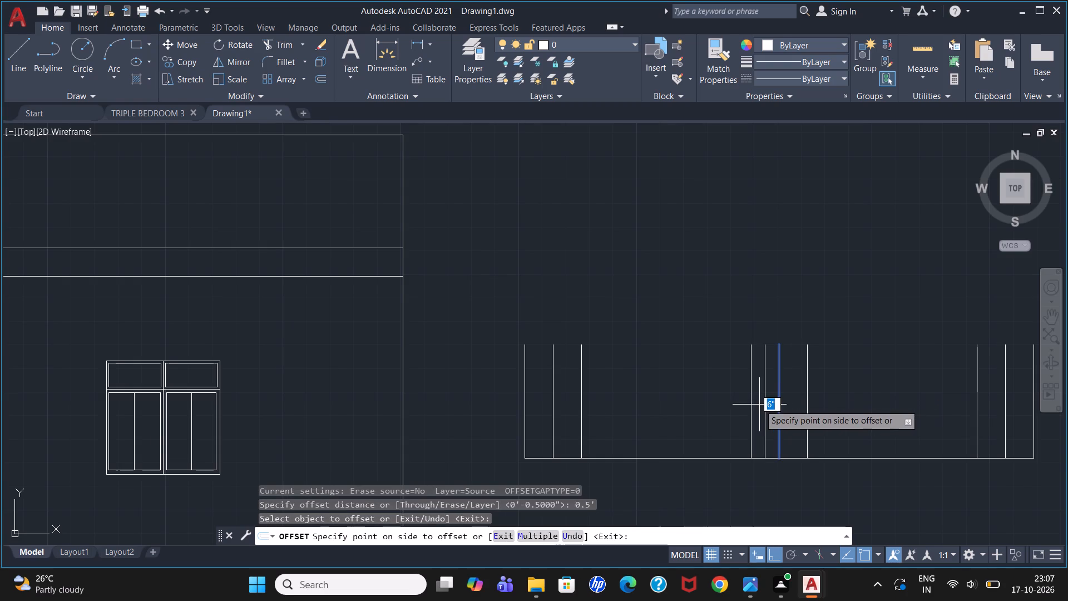
{"action": "left_click", "coordinate": [759, 405]}
{"action": "left_click", "coordinate": [778, 406]}
{"action": "left_click", "coordinate": [803, 410]}
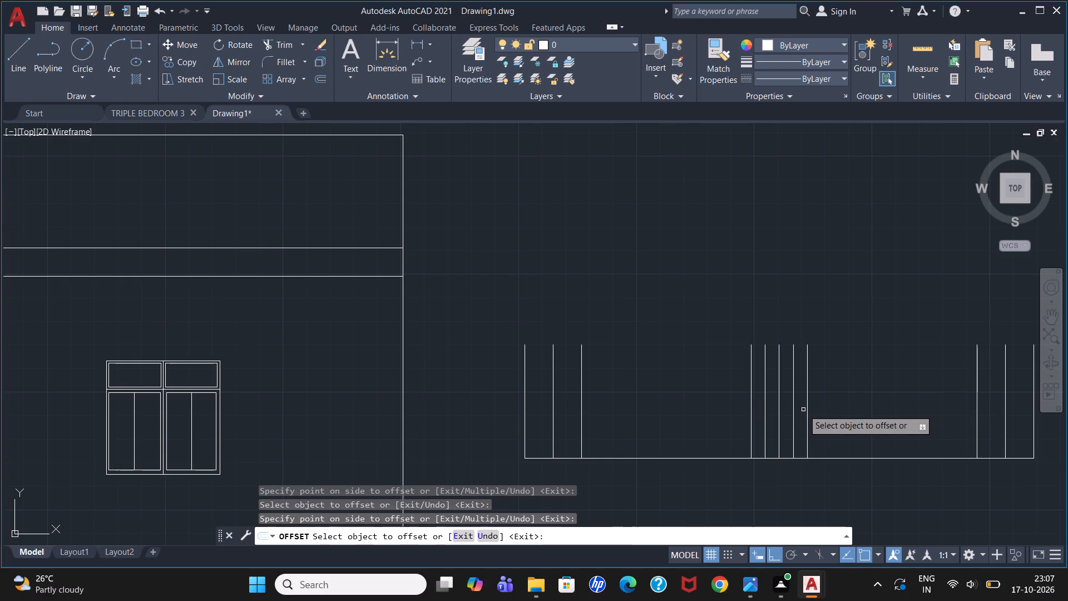
{"action": "key", "text": "Escape"}
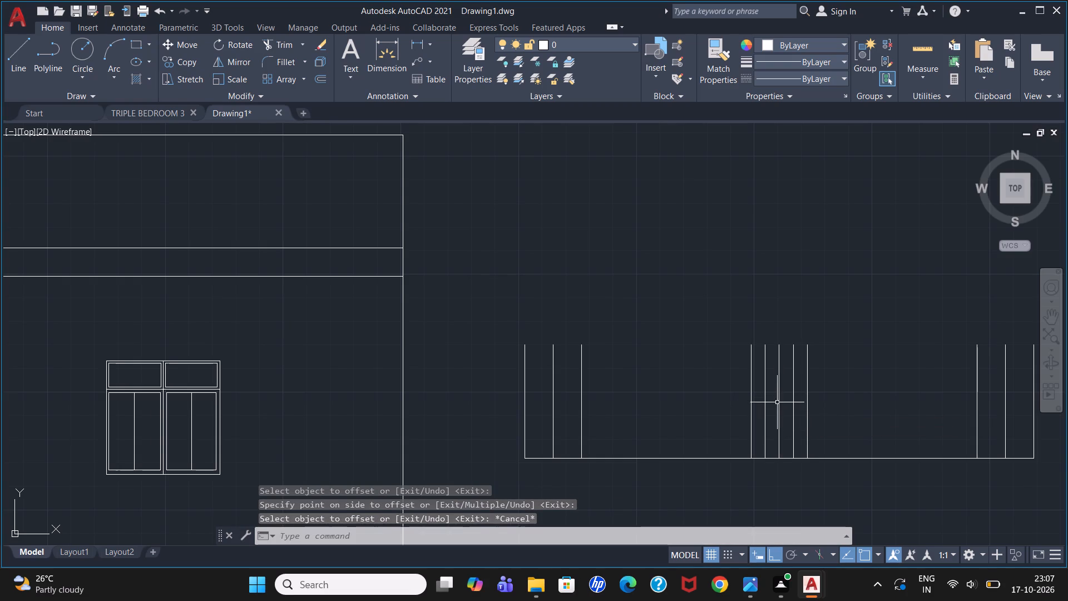
Erase the middle post's centre line and two outermost lines, and the innermost line of each end post.
{"action": "left_click", "coordinate": [779, 403]}
{"action": "left_click", "coordinate": [750, 403]}
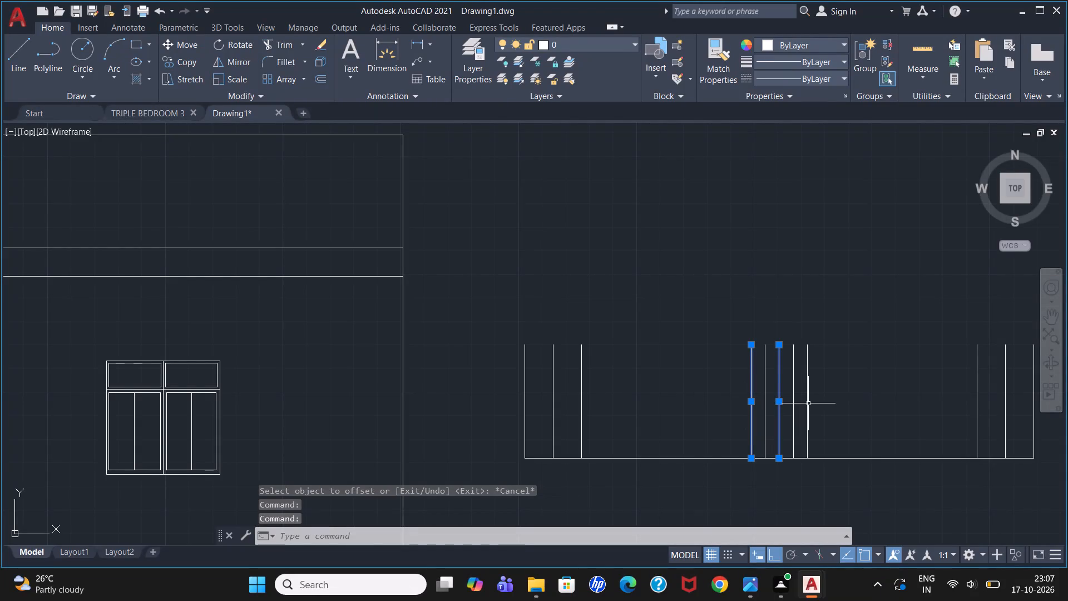
{"action": "left_click", "coordinate": [807, 402]}
{"action": "key", "text": "Delete"}
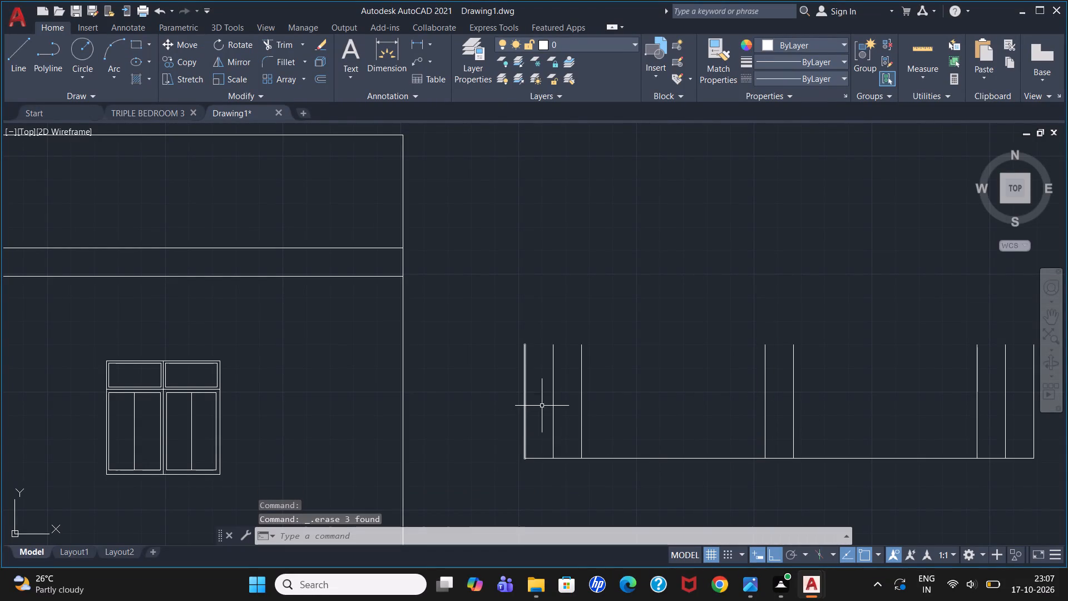
{"action": "left_click", "coordinate": [580, 400]}
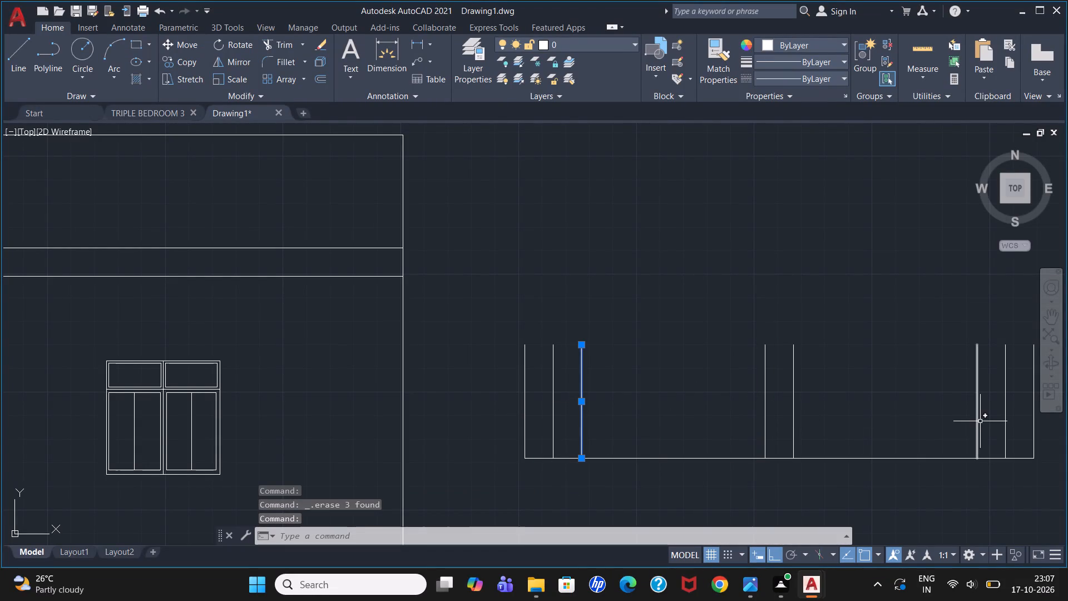
{"action": "left_click", "coordinate": [976, 416]}
{"action": "key", "text": "Delete"}
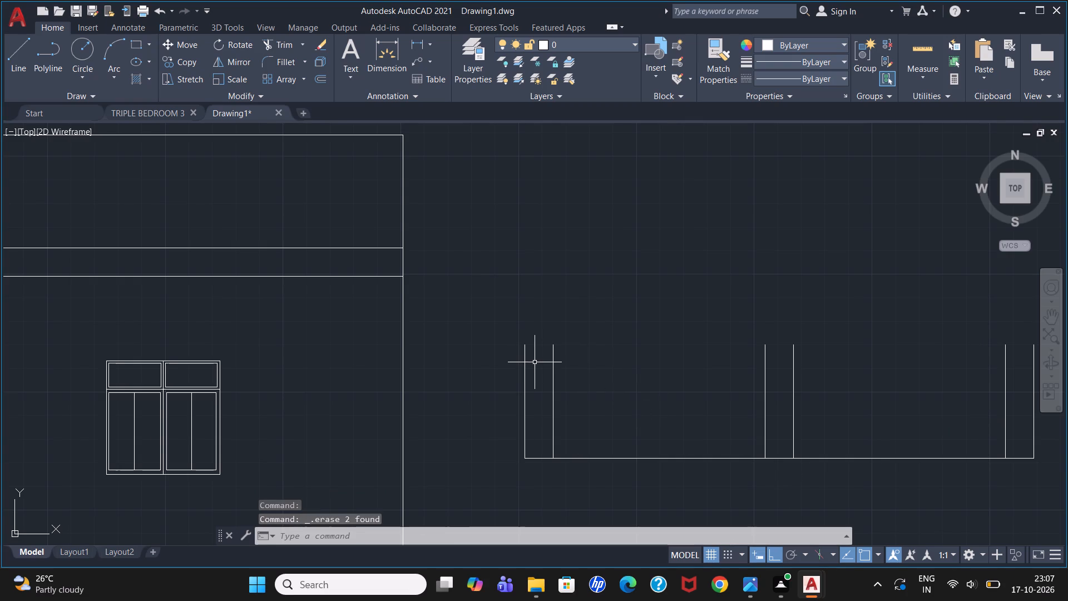
Draw a rectangular cap about 1'-5" wide and 3.4" high on the left post, flush with its outer edge and overhanging inward.
{"action": "key", "text": "l"}
{"action": "key", "text": "Return"}
{"action": "scroll", "coordinate": [538, 336], "scroll_direction": "up", "scroll_amount": 1}
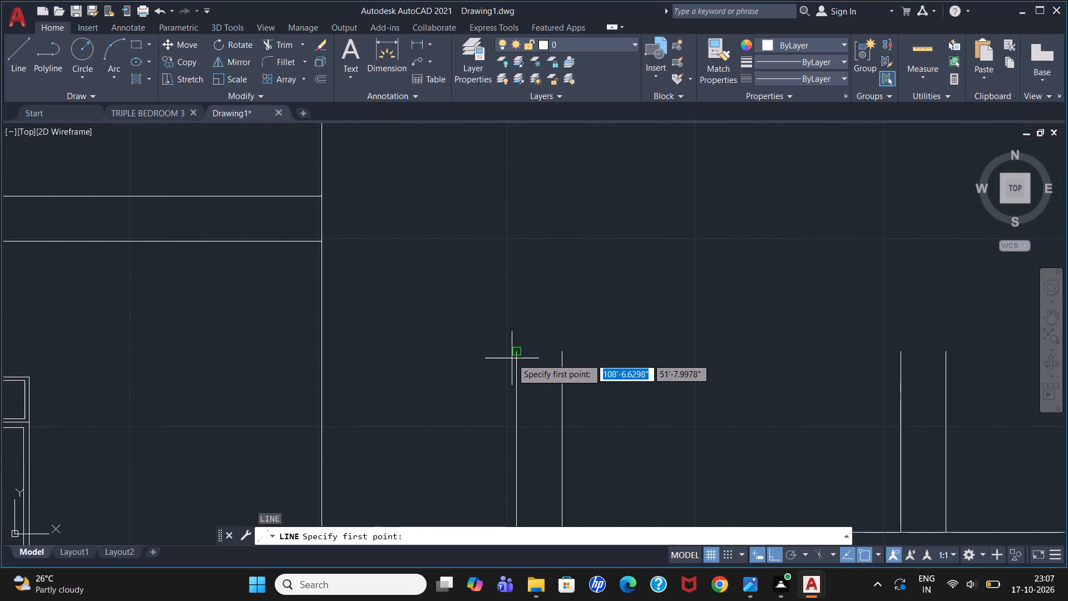
{"action": "left_click", "coordinate": [519, 354]}
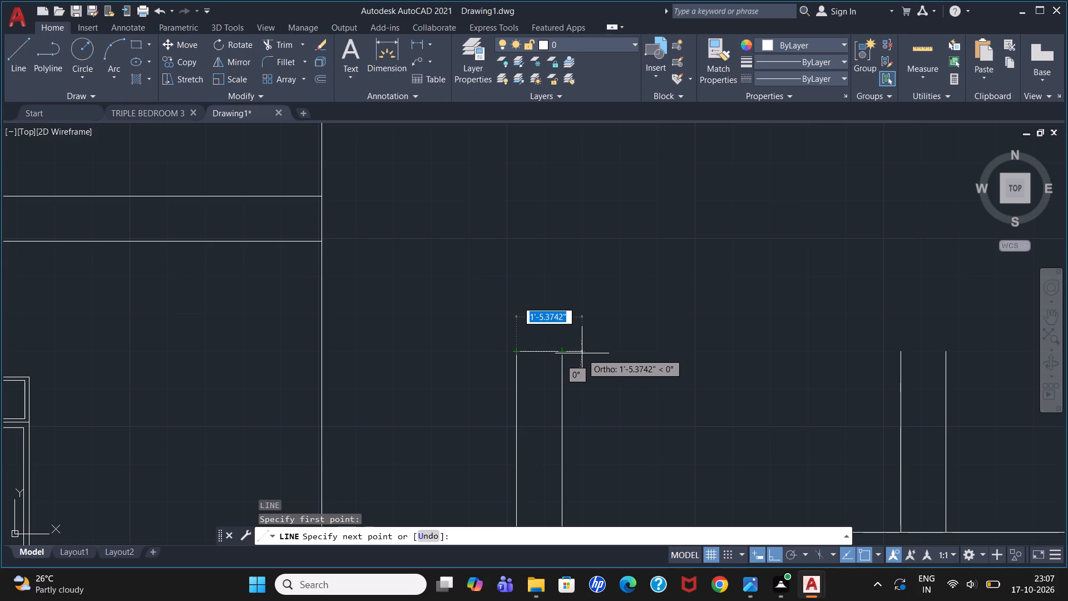
{"action": "left_click", "coordinate": [580, 351]}
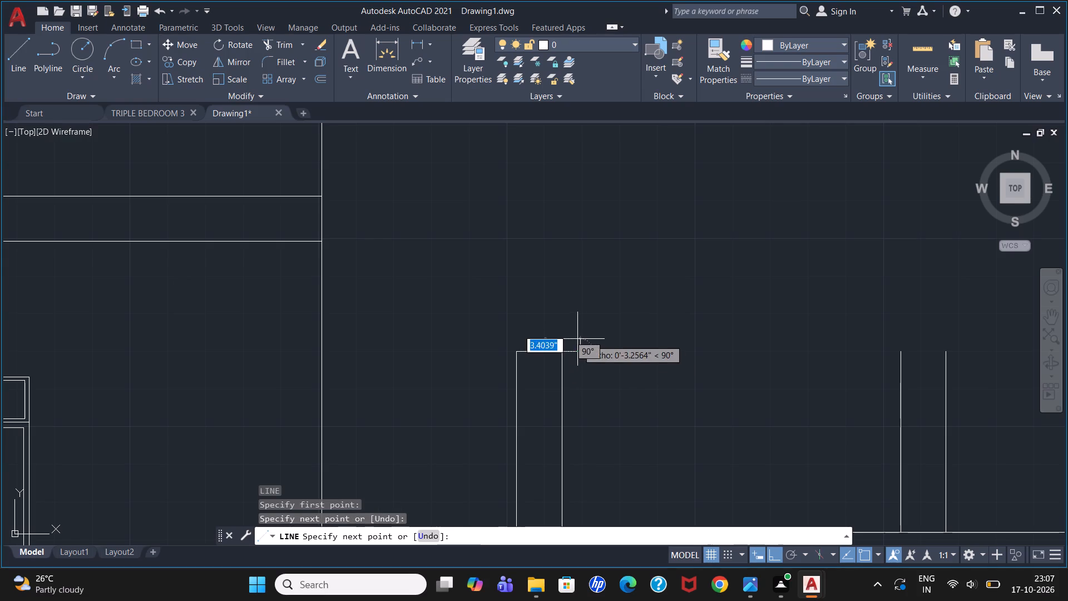
{"action": "left_click", "coordinate": [577, 339]}
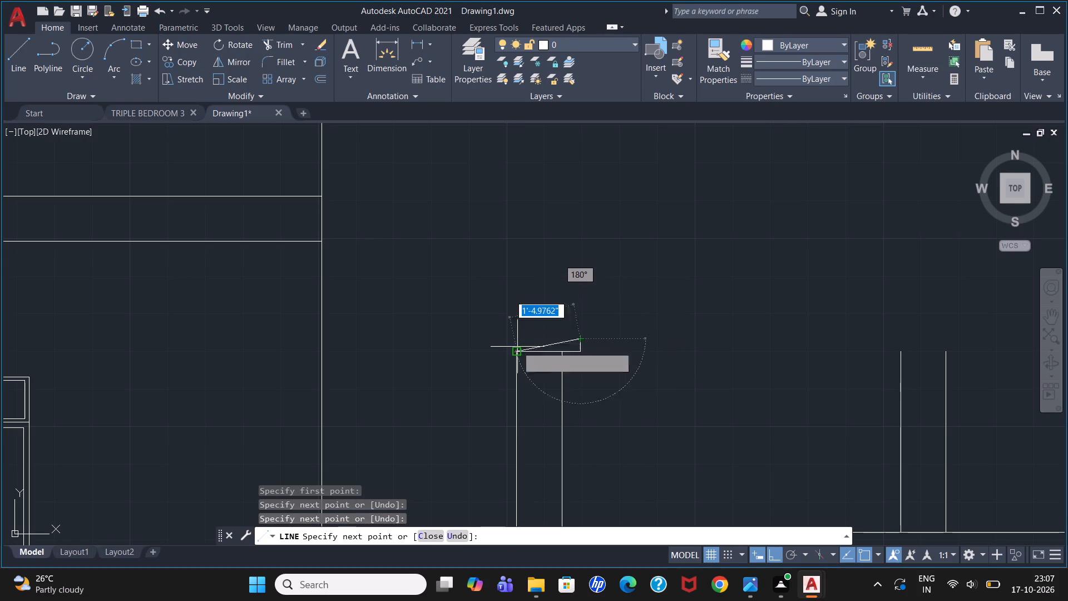
{"action": "left_click", "coordinate": [515, 341]}
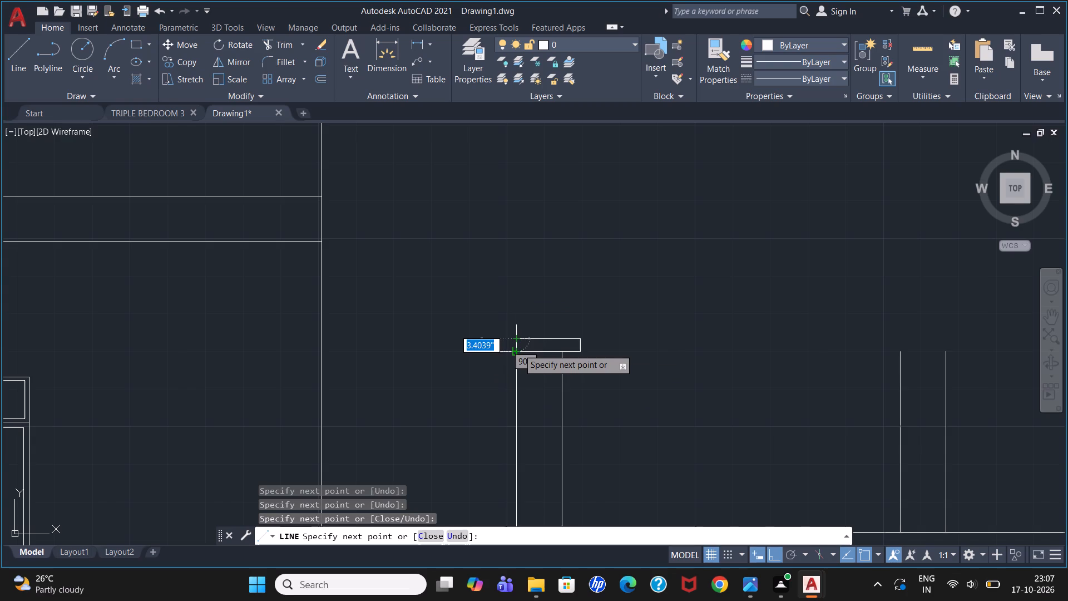
{"action": "left_click", "coordinate": [518, 347]}
{"action": "key", "text": "Escape"}
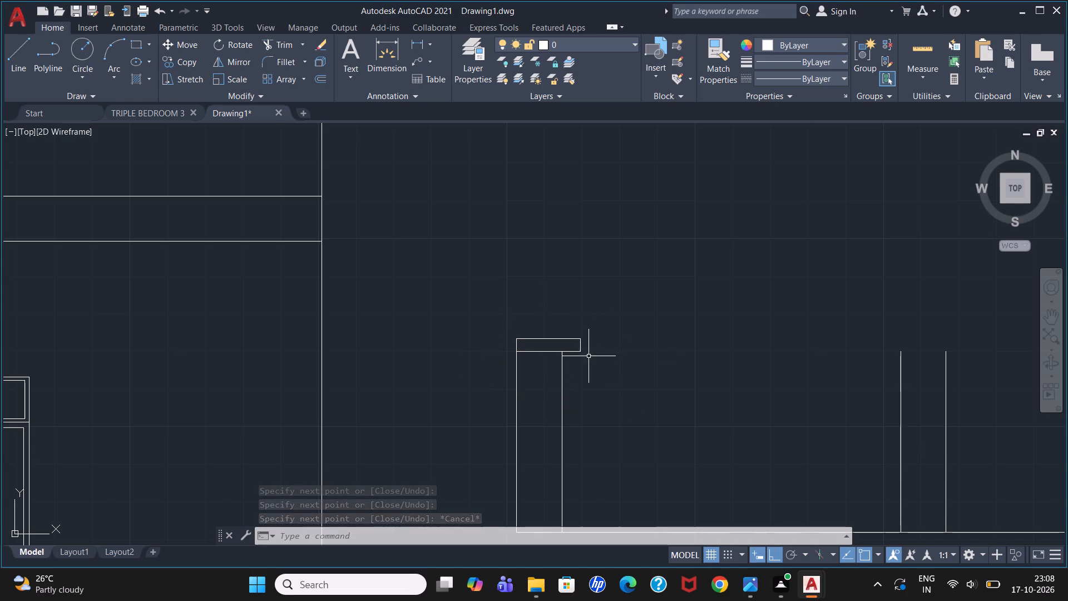
Draw a narrower strip about 1" high directly under the left post's cap, starting at the post's outer edge and projecting past its inner edge.
{"action": "scroll", "coordinate": [588, 316], "scroll_direction": "down", "scroll_amount": 2}
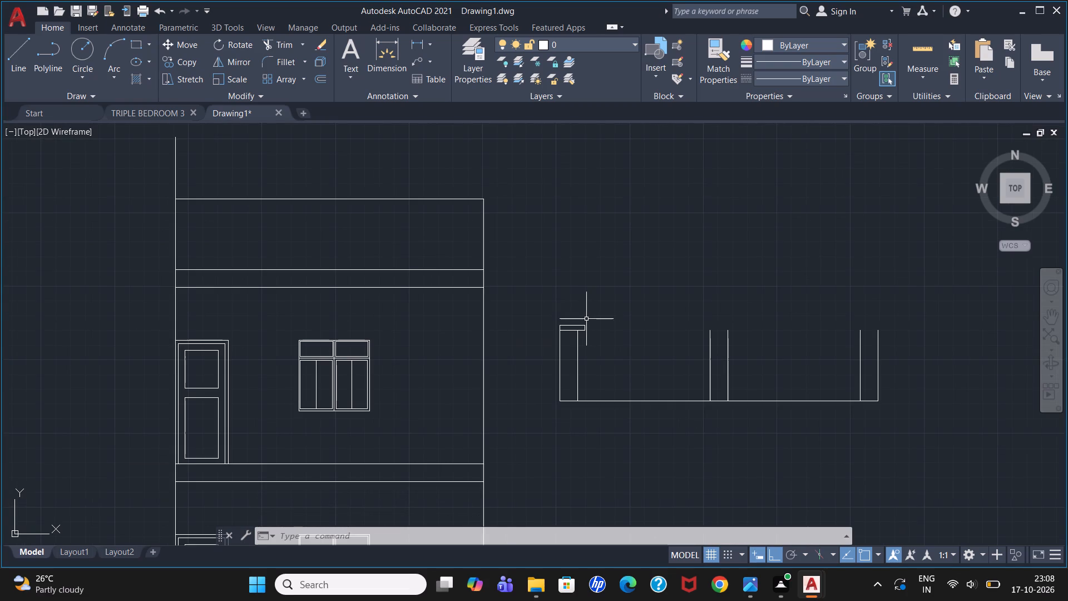
{"action": "scroll", "coordinate": [586, 318], "scroll_direction": "up", "scroll_amount": 3}
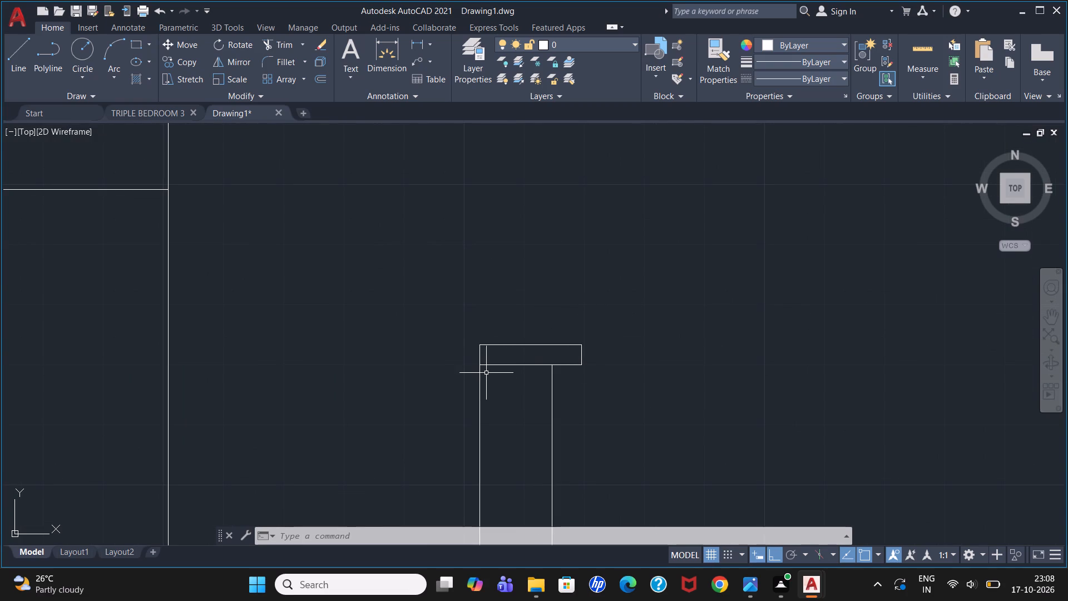
{"action": "key", "text": "l"}
{"action": "key", "text": "Return"}
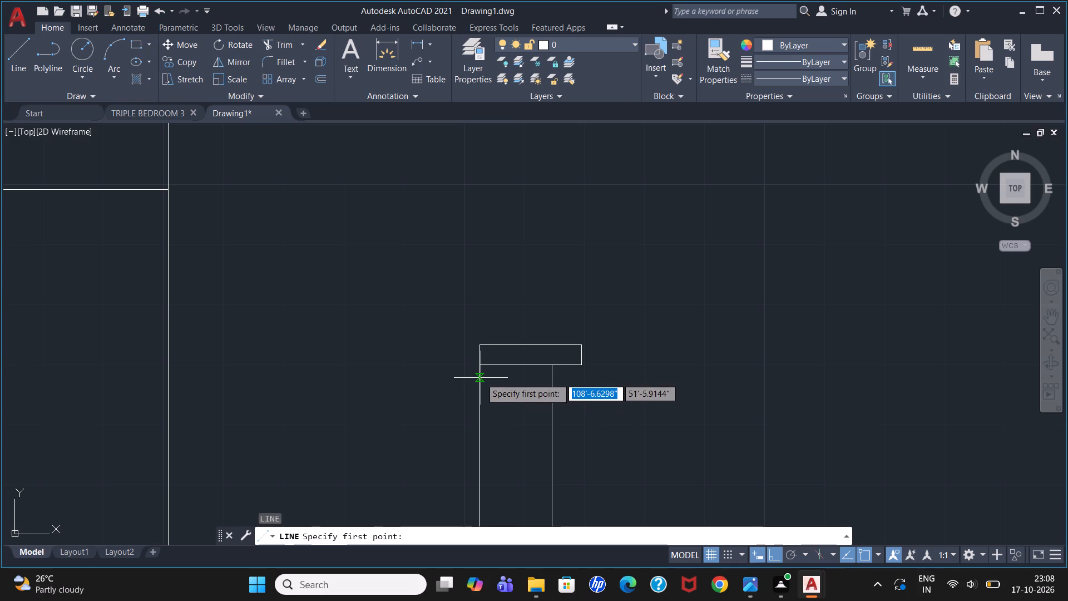
{"action": "scroll", "coordinate": [481, 376], "scroll_direction": "up", "scroll_amount": 2}
{"action": "left_click", "coordinate": [477, 364]}
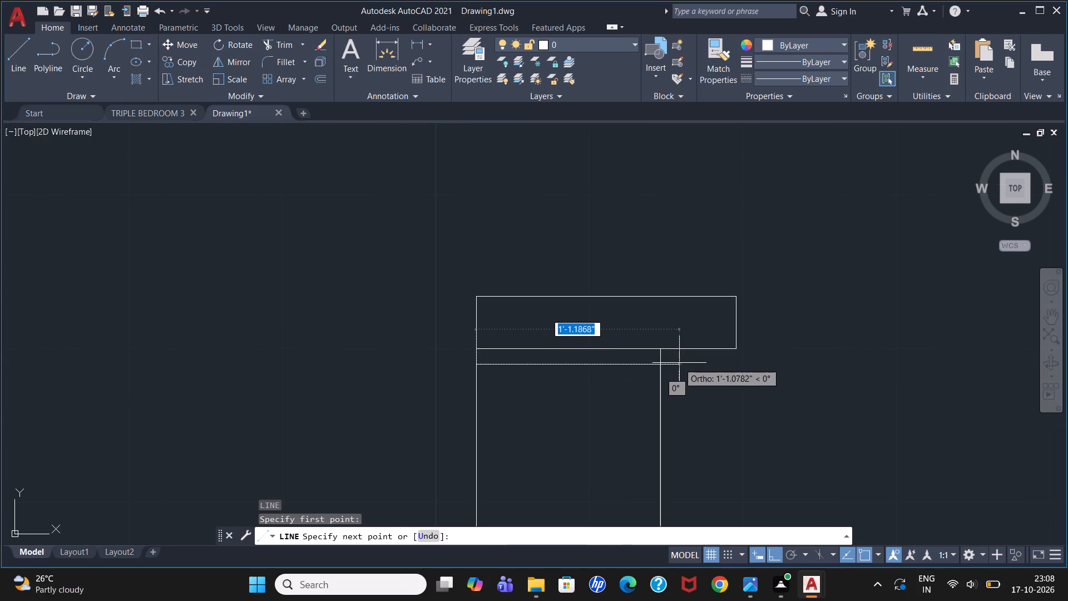
{"action": "left_click", "coordinate": [704, 361]}
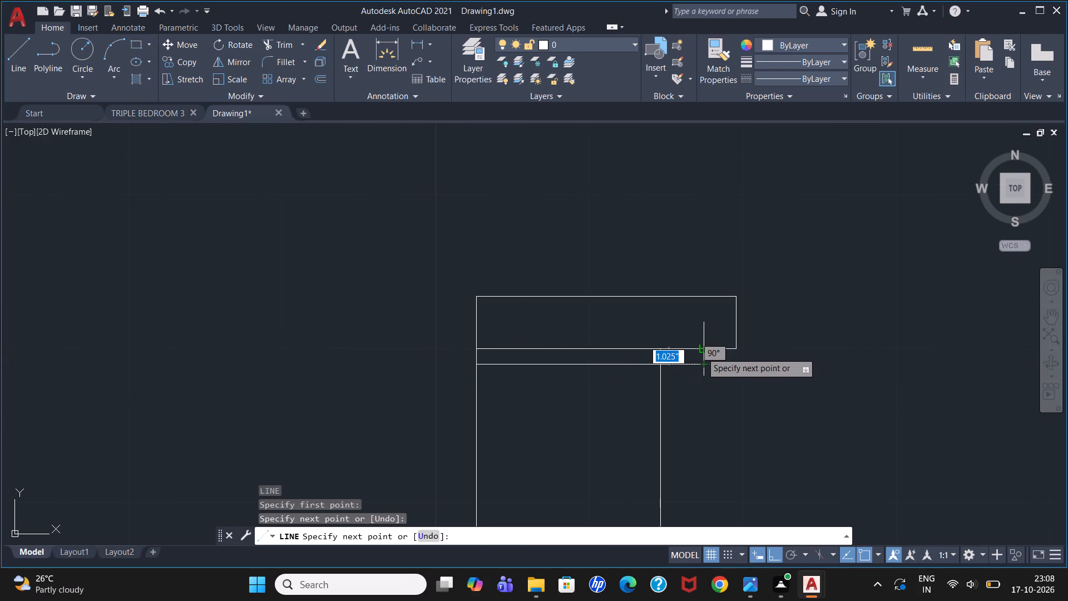
{"action": "left_click", "coordinate": [701, 352]}
{"action": "key", "text": "Escape"}
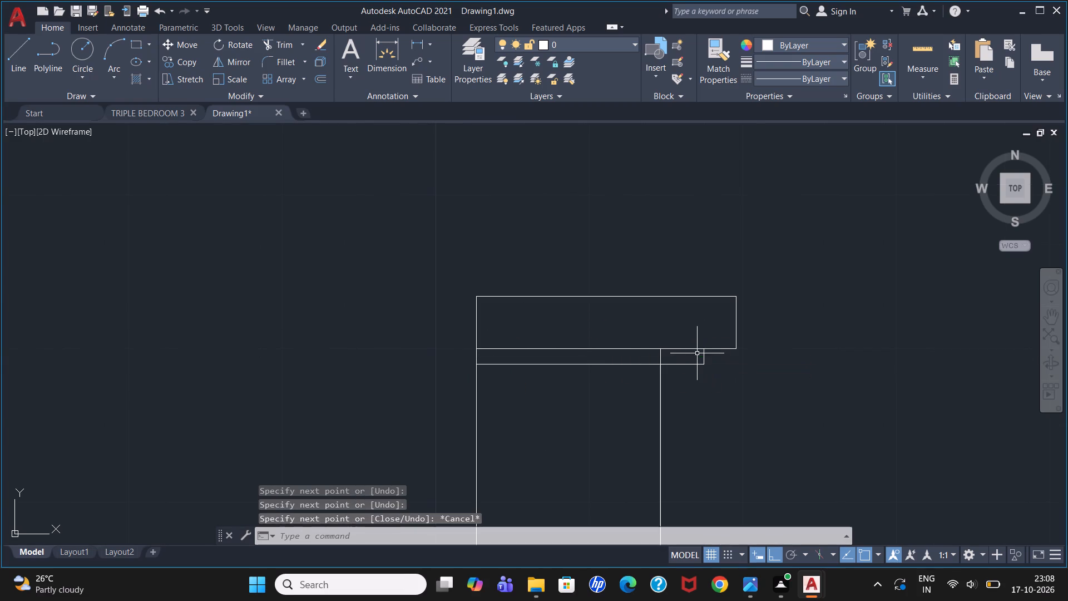
Trim the part of the left post's inner line that runs through the strip under the cap.
{"action": "key", "text": "t"}
{"action": "key", "text": "r"}
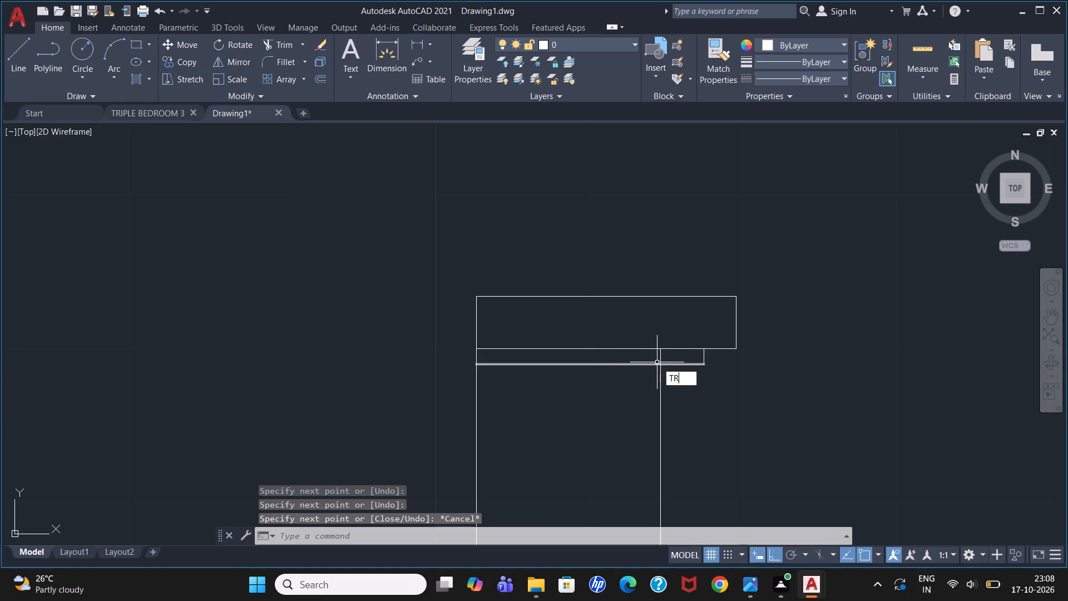
{"action": "key", "text": "Return"}
{"action": "left_click", "coordinate": [660, 359]}
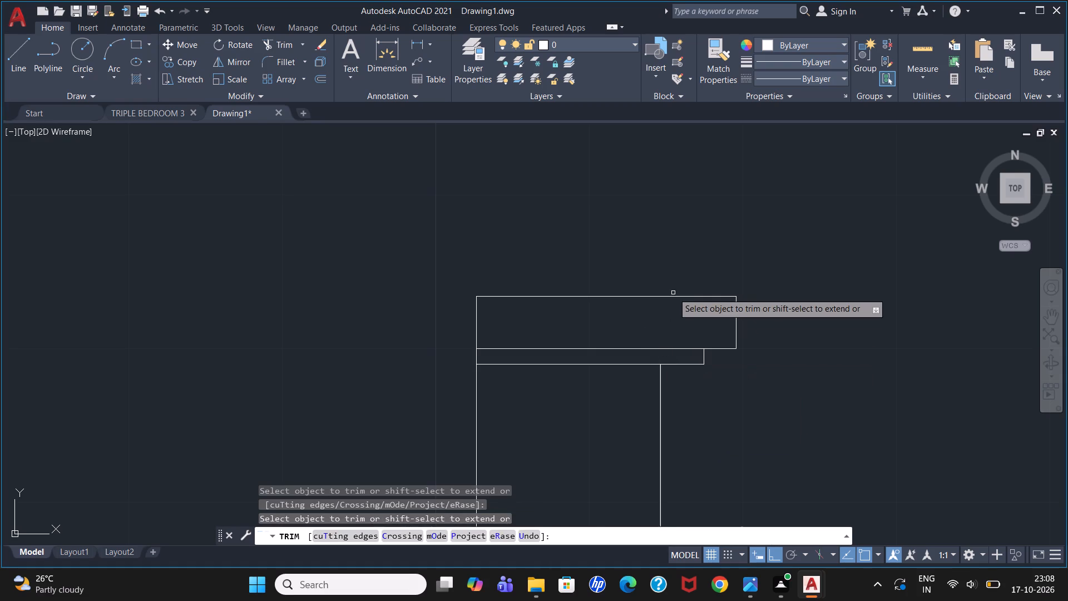
{"action": "scroll", "coordinate": [673, 293], "scroll_direction": "down", "scroll_amount": 2}
{"action": "scroll", "coordinate": [752, 330], "scroll_direction": "down", "scroll_amount": 2}
{"action": "scroll", "coordinate": [849, 340], "scroll_direction": "down", "scroll_amount": 2}
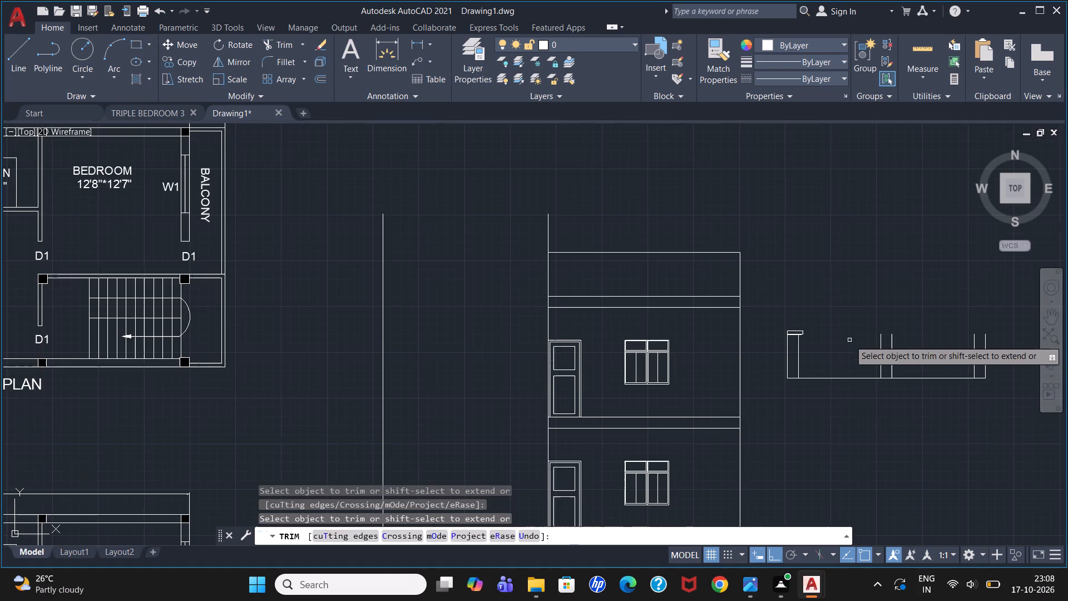
{"action": "scroll", "coordinate": [1004, 329], "scroll_direction": "up", "scroll_amount": 2}
{"action": "key", "text": "Escape"}
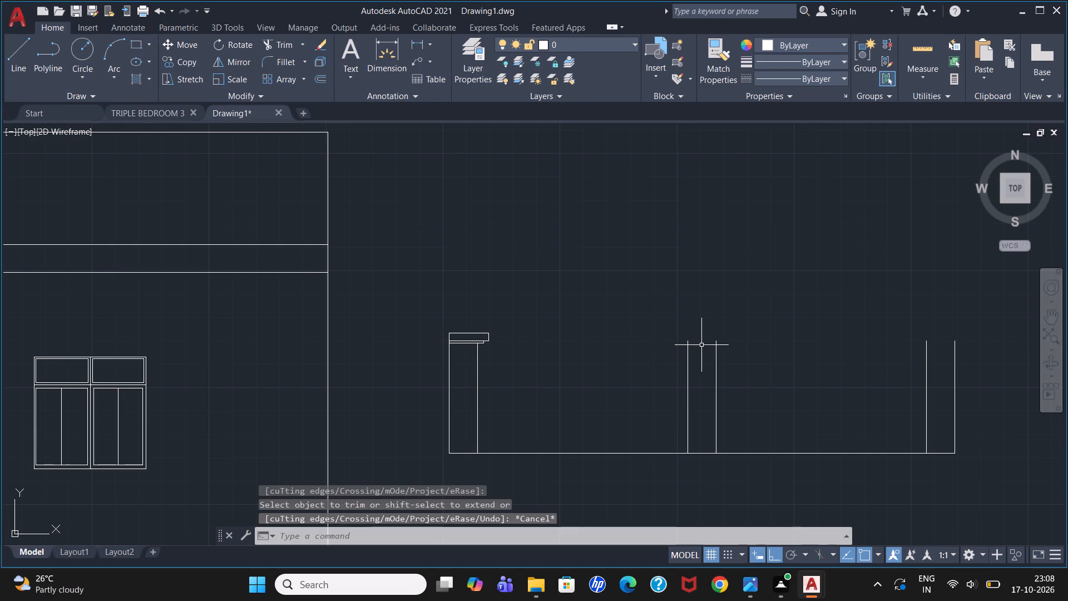
{"action": "scroll", "coordinate": [489, 326], "scroll_direction": "up", "scroll_amount": 2}
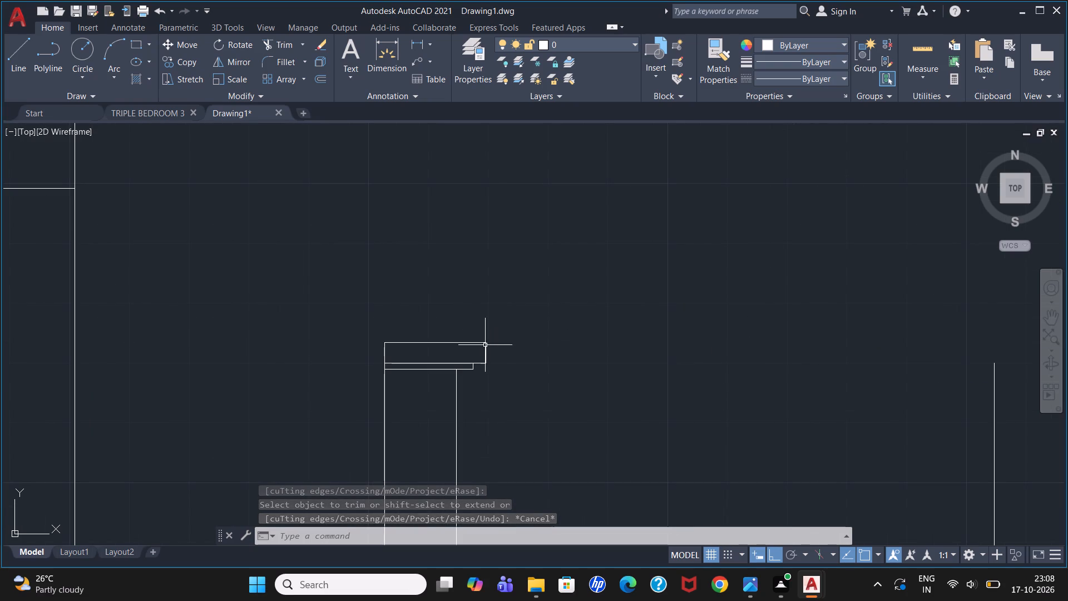
Draw a horizontal line above the middle post, level with the left cap's top and extending past both sides of the post.
{"action": "key", "text": "l"}
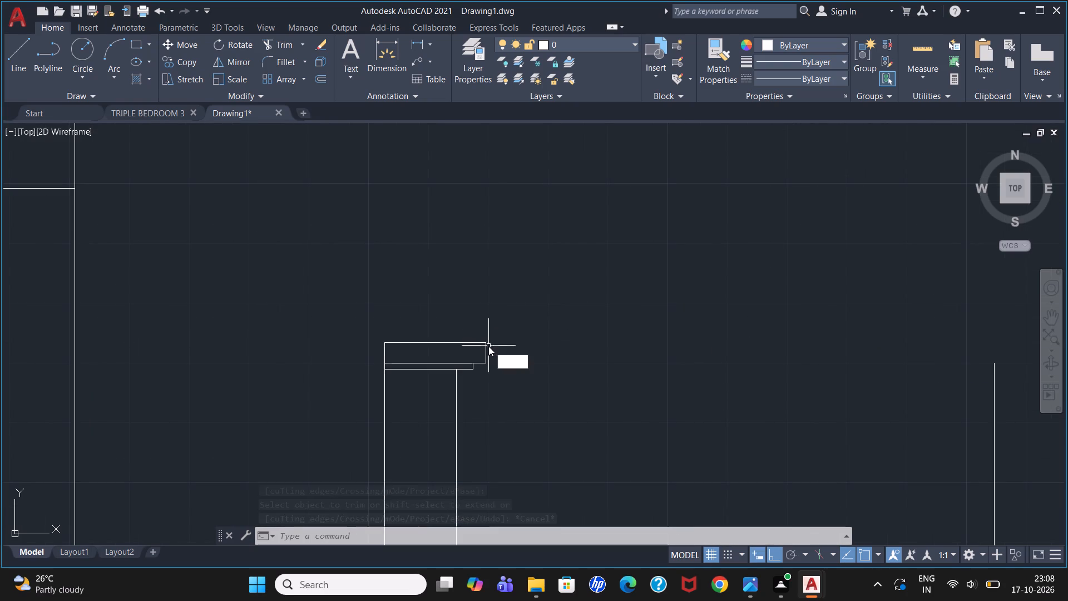
{"action": "key", "text": "Return"}
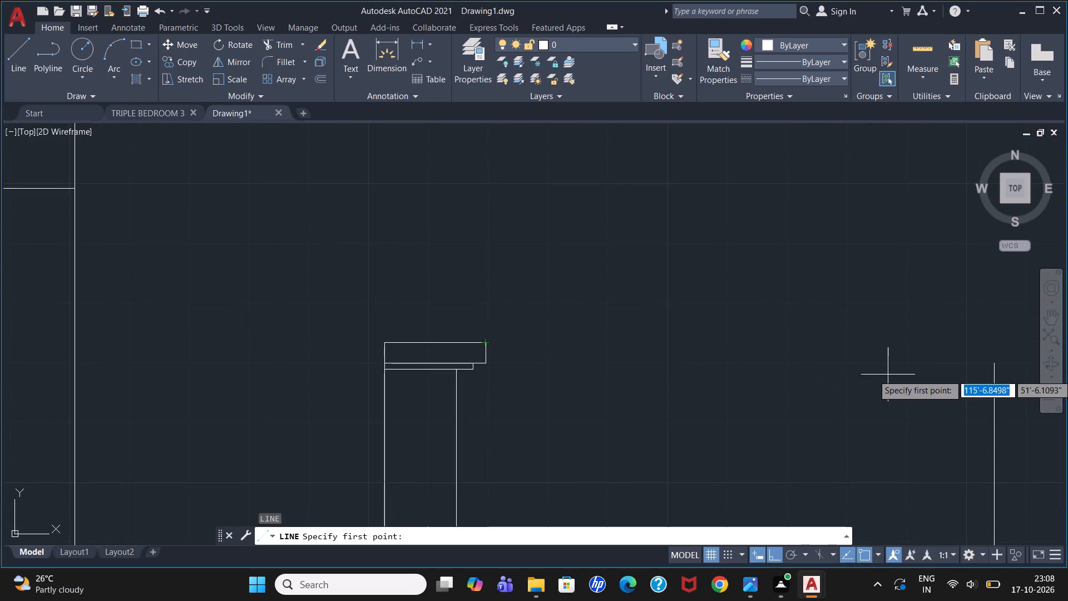
{"action": "scroll", "coordinate": [667, 352], "scroll_direction": "down", "scroll_amount": 3}
{"action": "scroll", "coordinate": [850, 339], "scroll_direction": "up", "scroll_amount": 1}
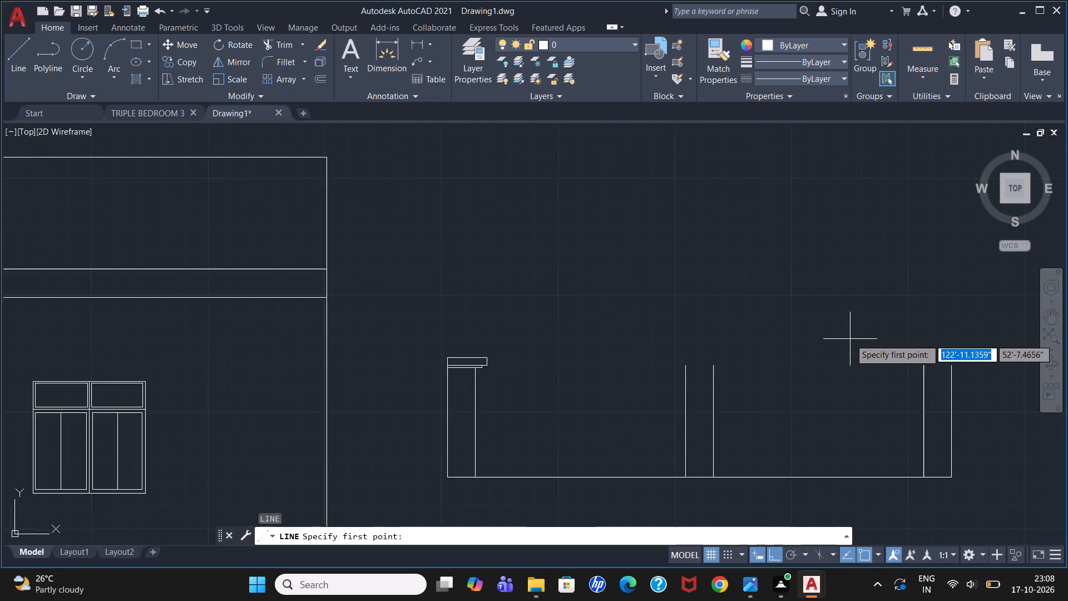
{"action": "scroll", "coordinate": [850, 339], "scroll_direction": "up", "scroll_amount": 2}
{"action": "scroll", "coordinate": [451, 361], "scroll_direction": "down", "scroll_amount": 3}
{"action": "scroll", "coordinate": [329, 373], "scroll_direction": "up", "scroll_amount": 2}
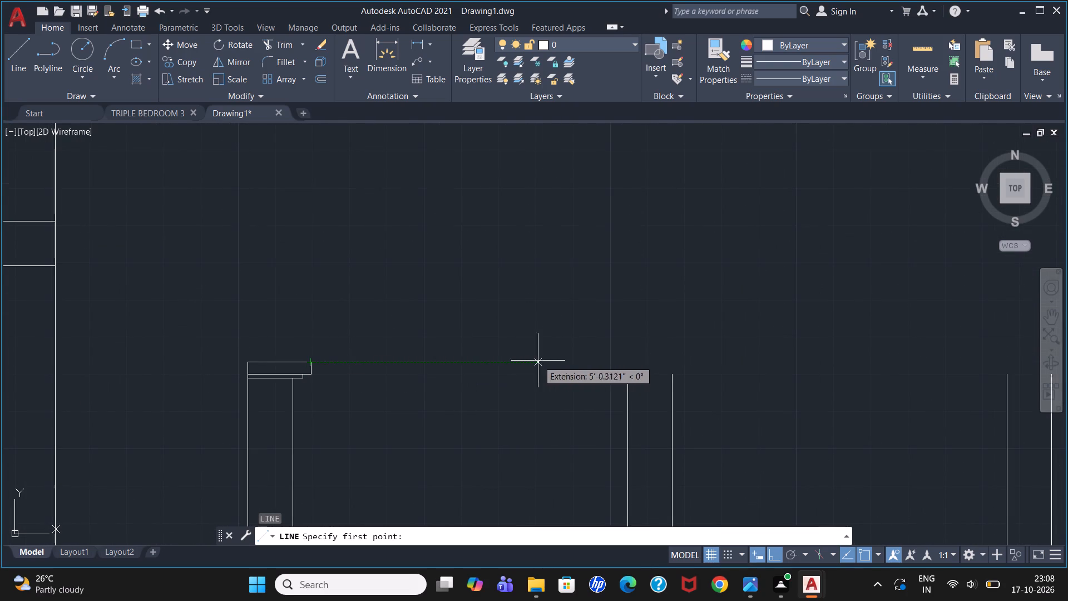
{"action": "left_click", "coordinate": [595, 361]}
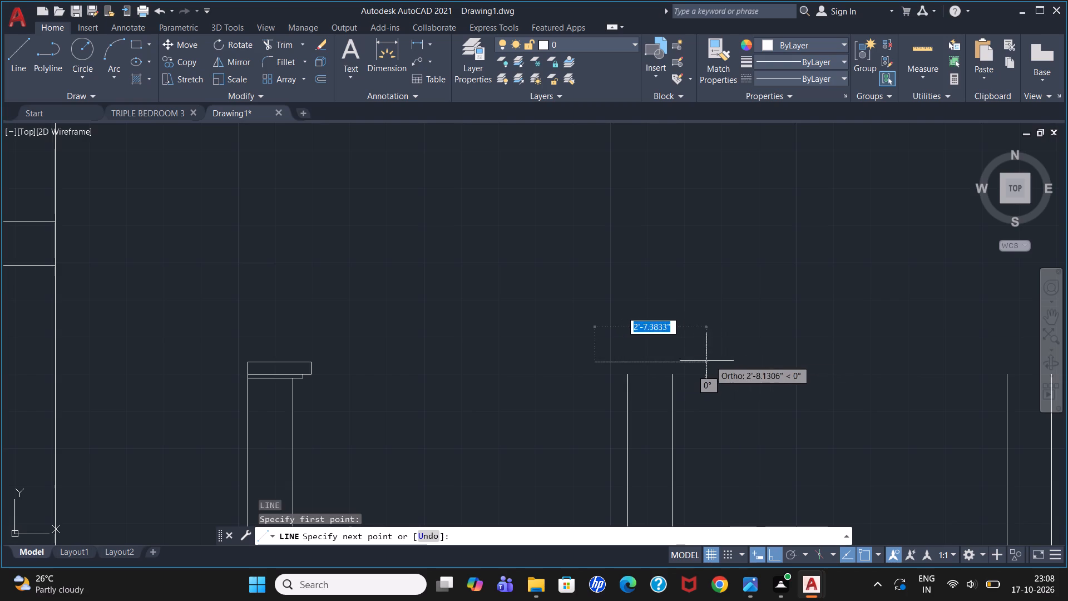
{"action": "left_click", "coordinate": [695, 362]}
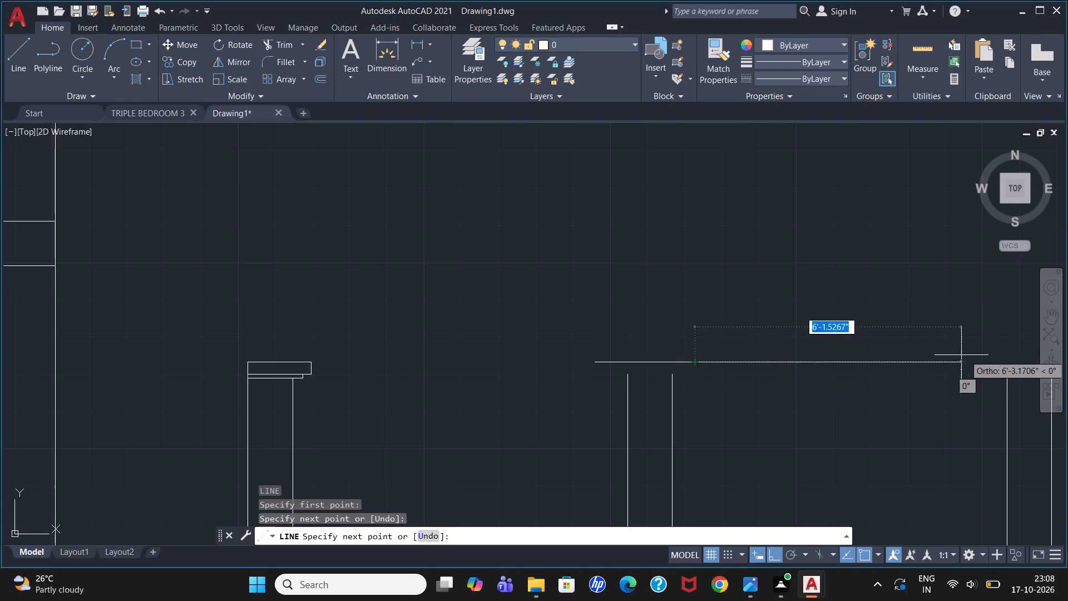
{"action": "key", "text": "Escape"}
Draw the middle post's cap outline below that line, about 1'-8.4" wide and 3.4" high, overhanging both sides of the post.
{"action": "scroll", "coordinate": [640, 377], "scroll_direction": "up", "scroll_amount": 2}
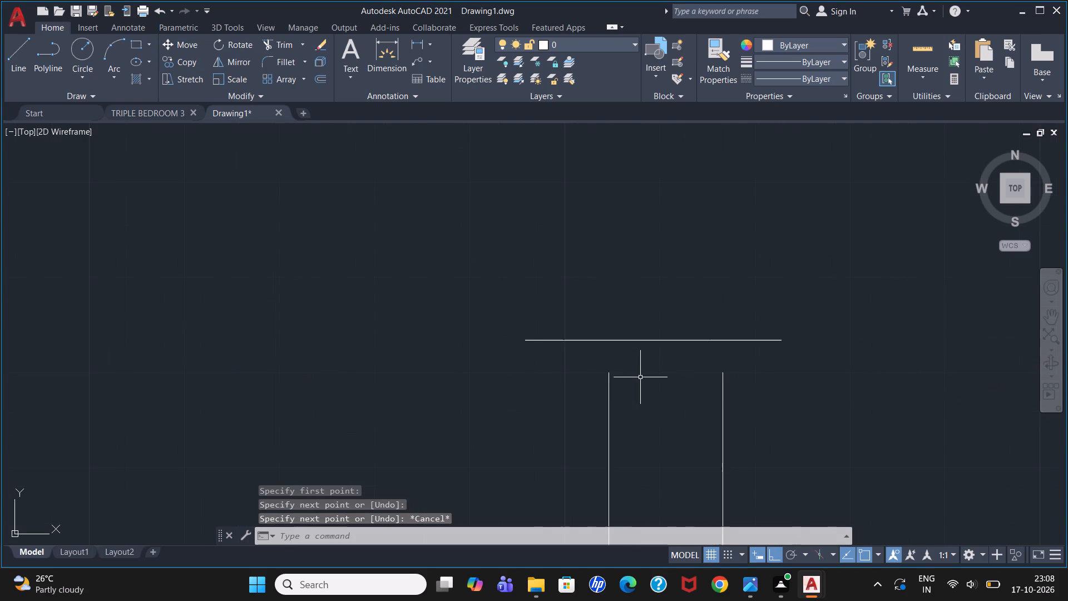
{"action": "key", "text": "l"}
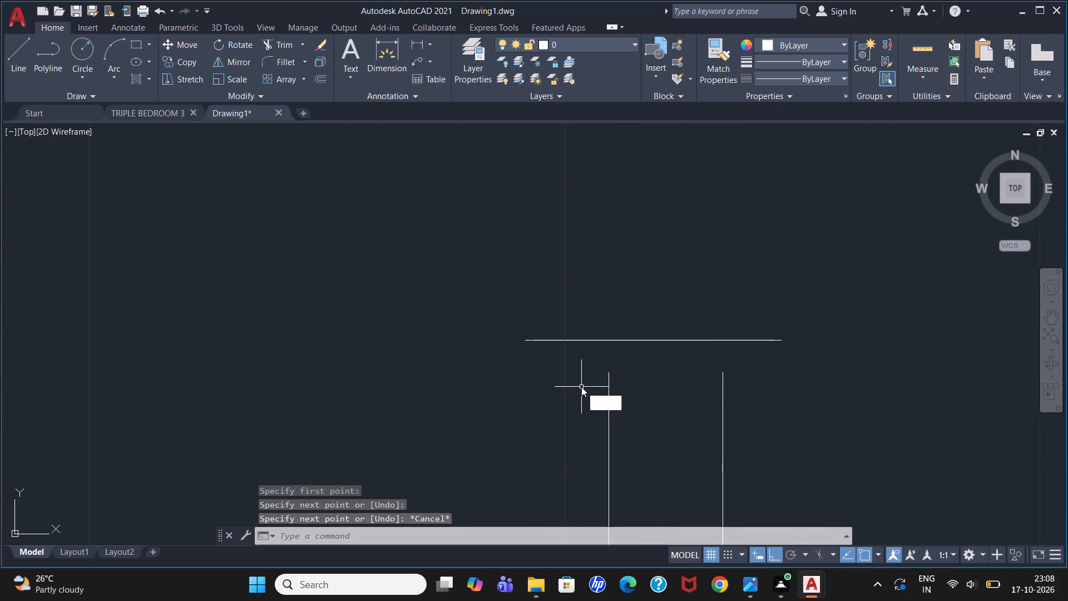
{"action": "key", "text": "Return"}
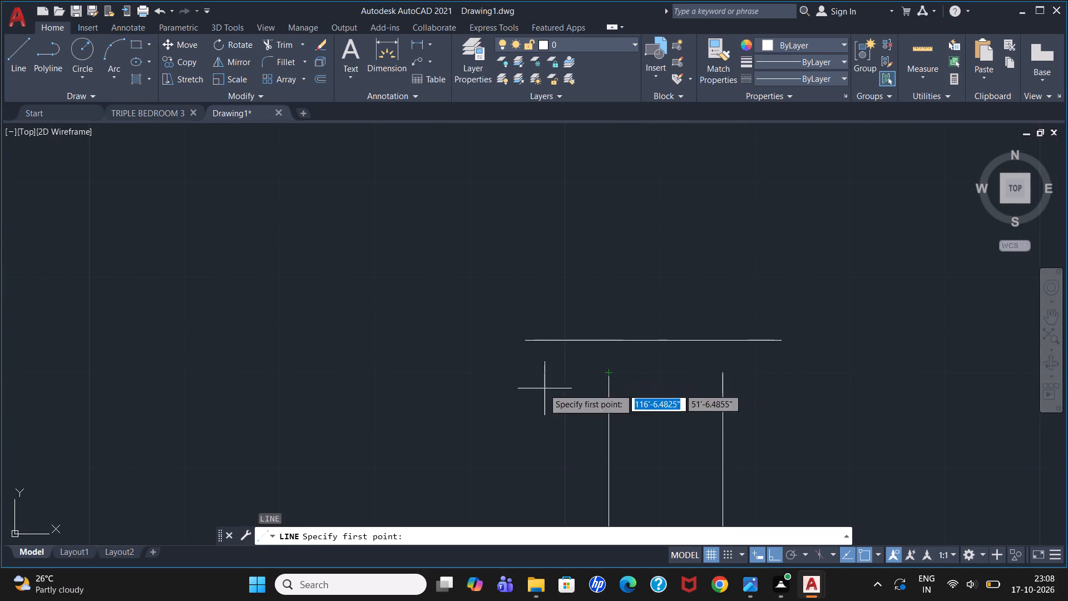
{"action": "left_click", "coordinate": [564, 341]}
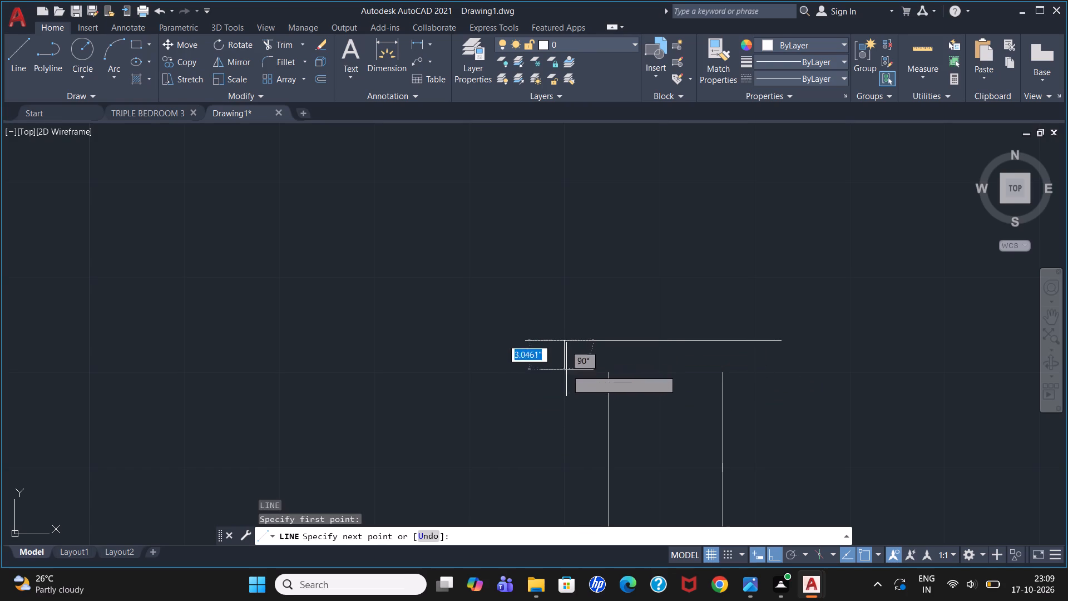
{"action": "left_click", "coordinate": [563, 373]}
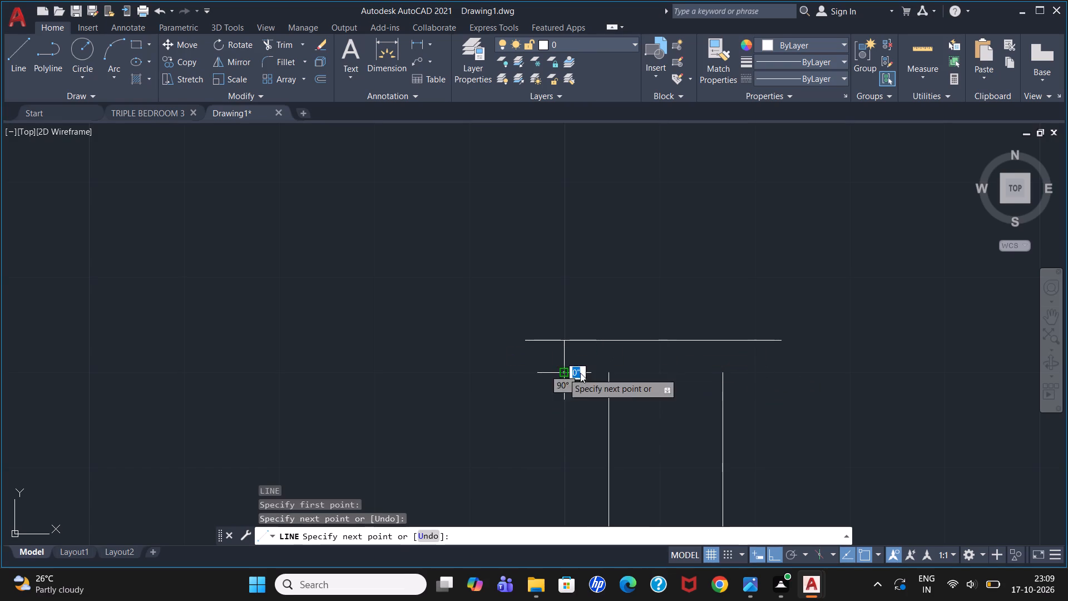
{"action": "left_click", "coordinate": [759, 371]}
{"action": "left_click", "coordinate": [762, 343]}
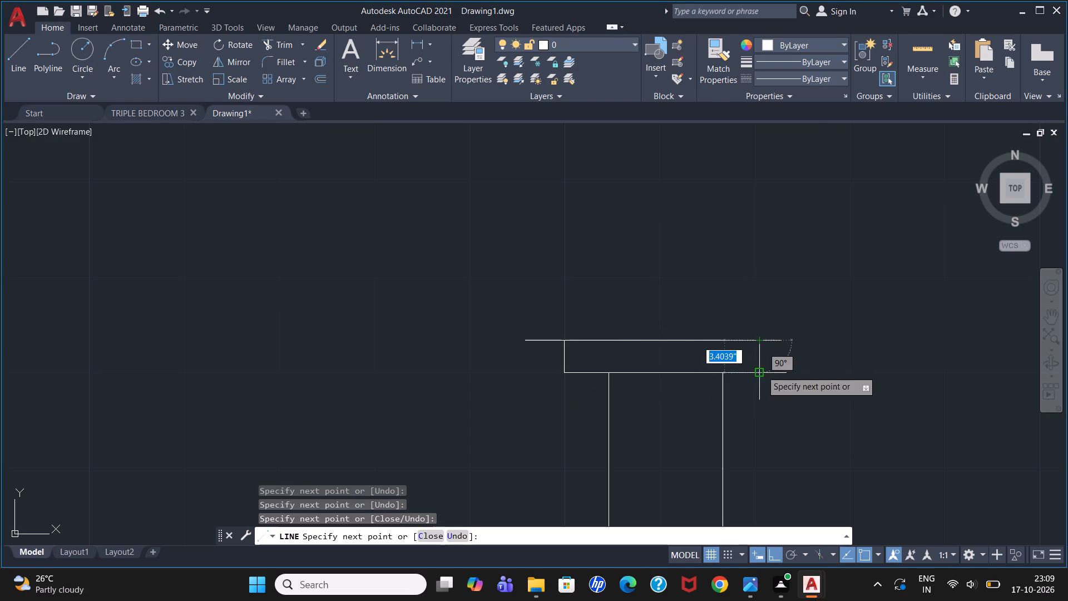
{"action": "key", "text": "Escape"}
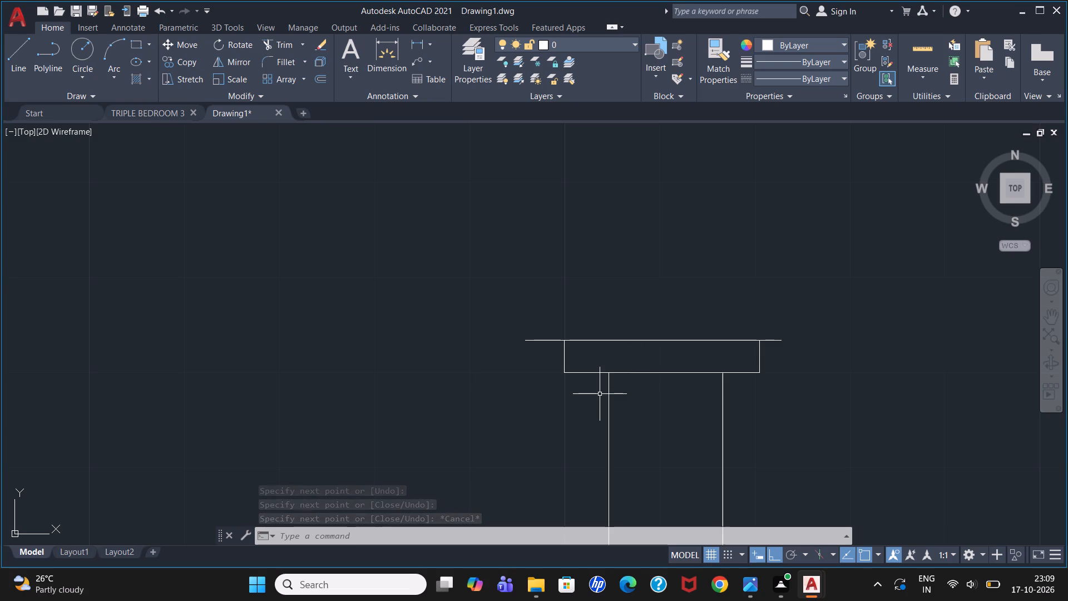
Draw a narrower strip about 1'-4.8" wide and 1.6" high directly under the middle post's cap.
{"action": "key", "text": "l"}
{"action": "key", "text": "Return"}
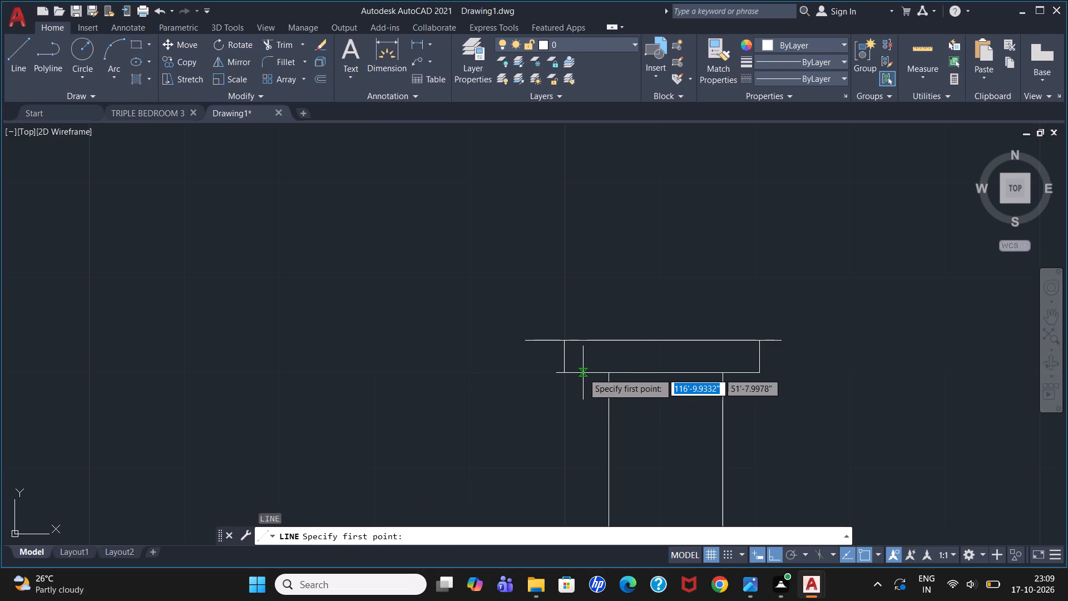
{"action": "left_click", "coordinate": [583, 373]}
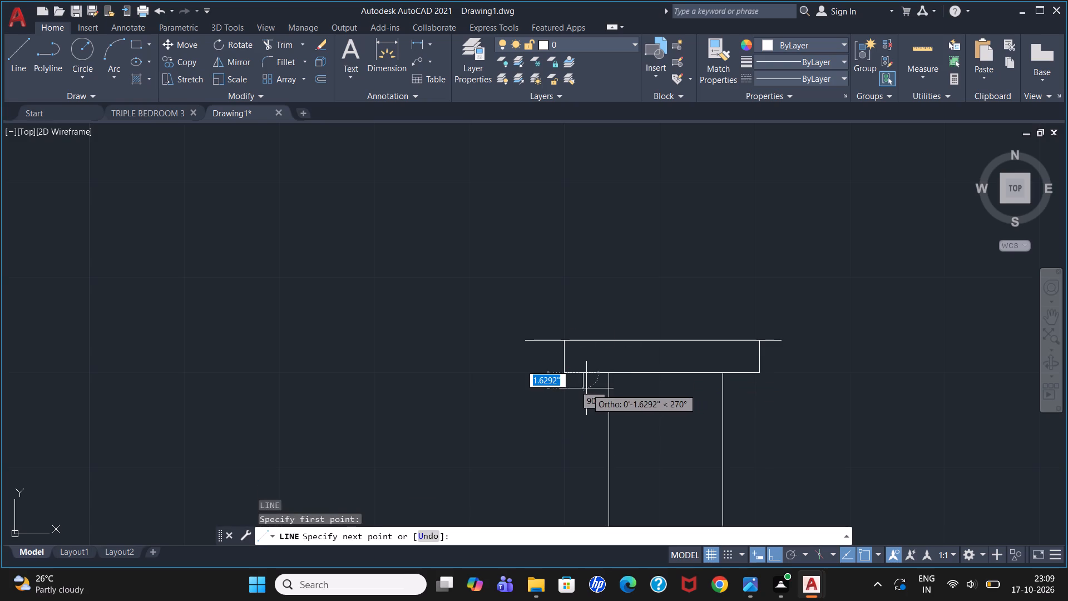
{"action": "left_click", "coordinate": [586, 388]}
{"action": "left_click", "coordinate": [743, 386]}
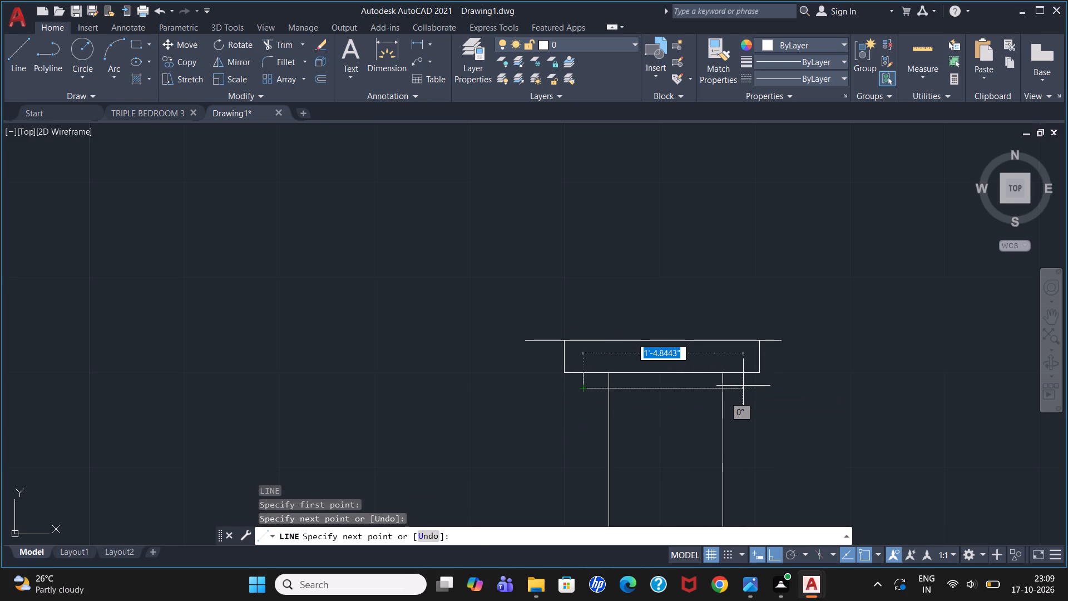
{"action": "left_click", "coordinate": [743, 374]}
{"action": "key", "text": "Escape"}
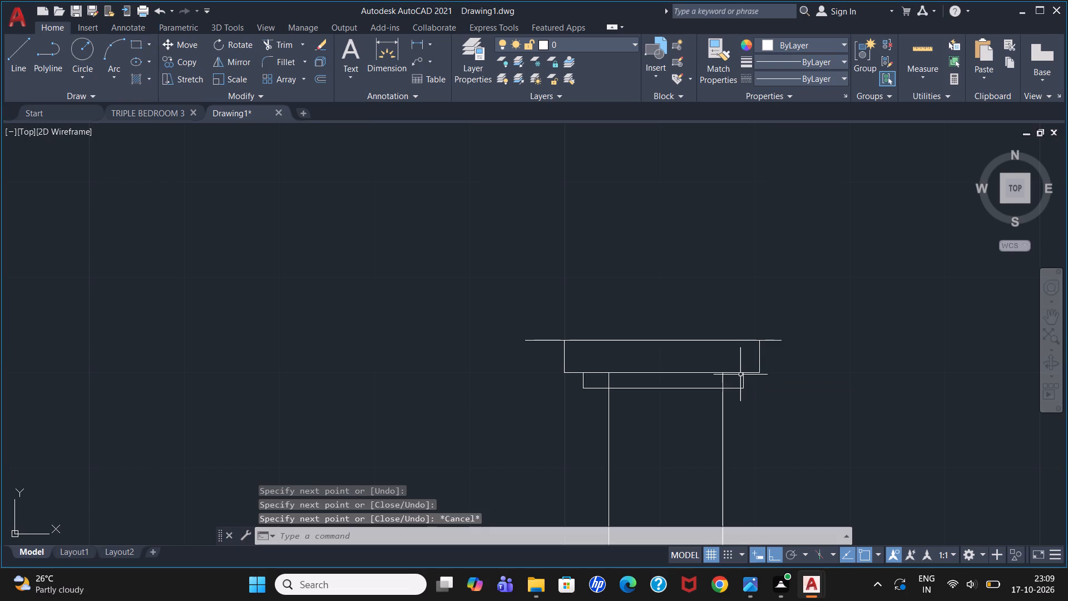
Trim both ends of the middle cap's top line where they run past the cap's sides.
{"action": "type", "text": "TR"}
{"action": "key", "text": "Return"}
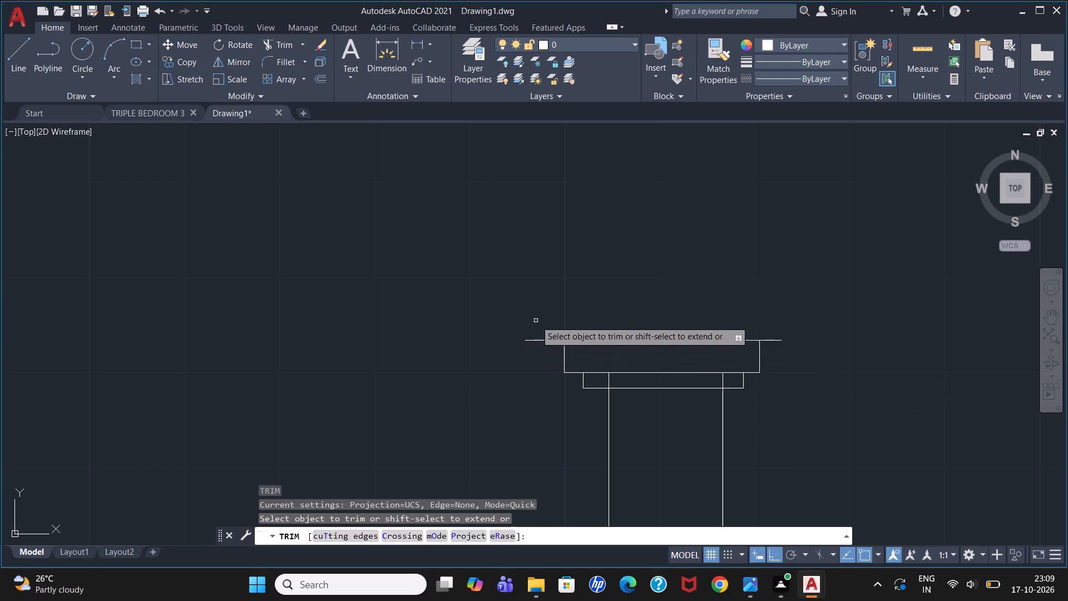
{"action": "left_click", "coordinate": [536, 321]}
{"action": "left_click", "coordinate": [523, 380]}
{"action": "left_click", "coordinate": [747, 319]}
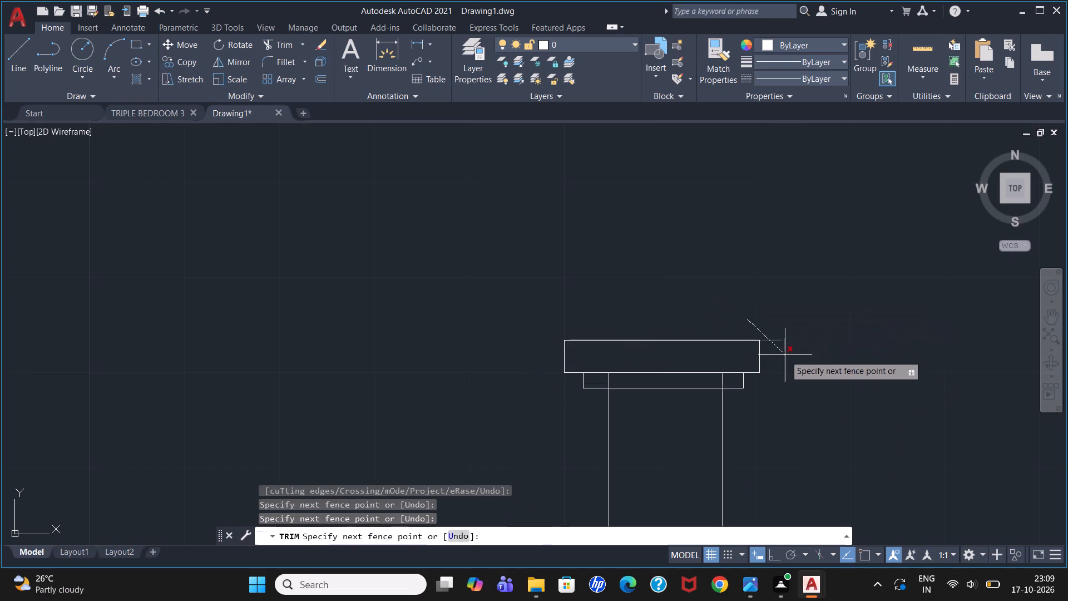
{"action": "left_click", "coordinate": [785, 355]}
Trim the parts of the middle post's two vertical lines that run through the strip under the cap.
{"action": "scroll", "coordinate": [713, 345], "scroll_direction": "down", "scroll_amount": 2}
{"action": "scroll", "coordinate": [700, 366], "scroll_direction": "up", "scroll_amount": 2}
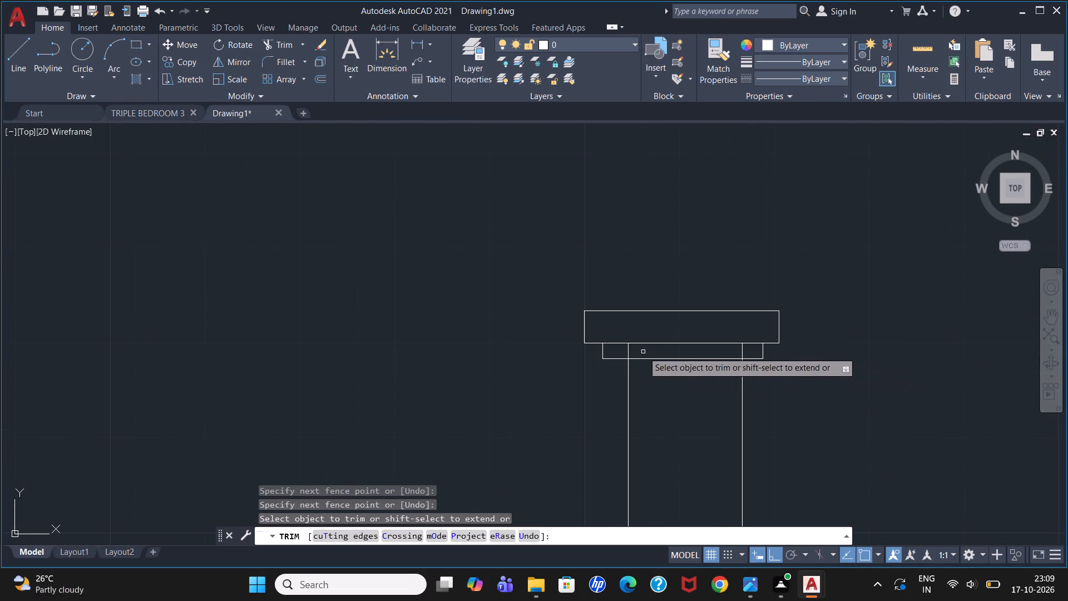
{"action": "left_click", "coordinate": [629, 352]}
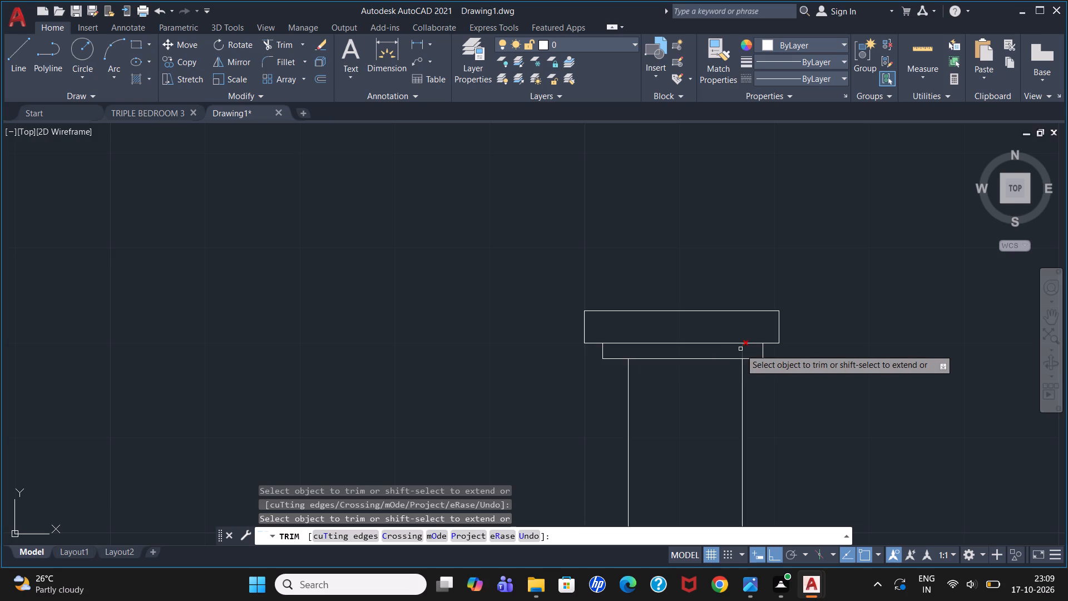
{"action": "left_click", "coordinate": [740, 349]}
{"action": "scroll", "coordinate": [700, 330], "scroll_direction": "down", "scroll_amount": 5}
{"action": "scroll", "coordinate": [820, 324], "scroll_direction": "up", "scroll_amount": 3}
{"action": "key", "text": "Escape"}
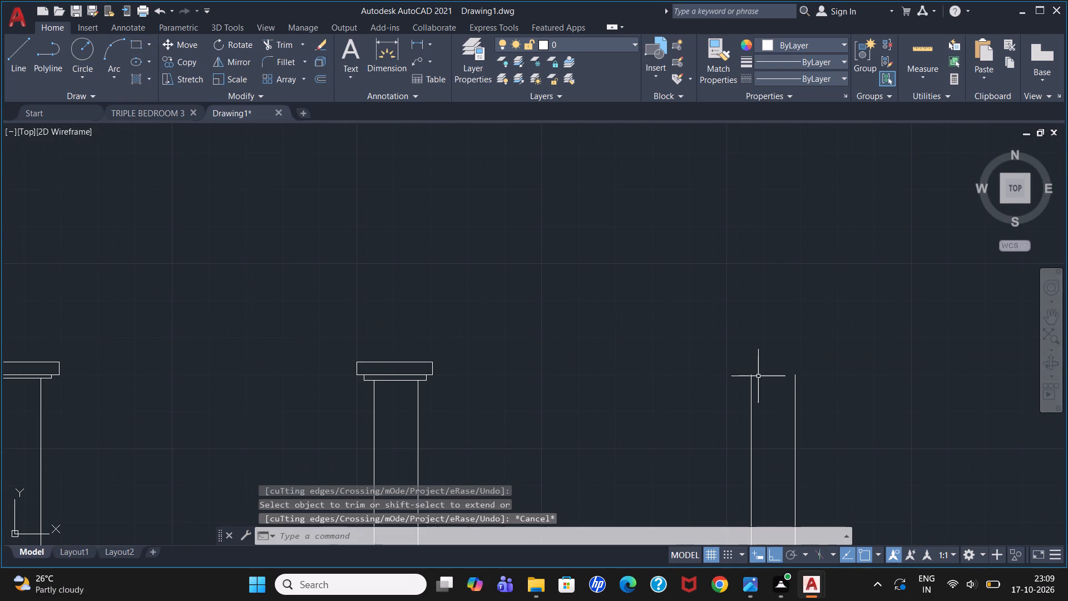
Draw a four-sided cap about 1'-5.4" wide and 3.4" high on the right post, flush with its outer edge and overhanging inward.
{"action": "key", "text": "l"}
{"action": "key", "text": "Return"}
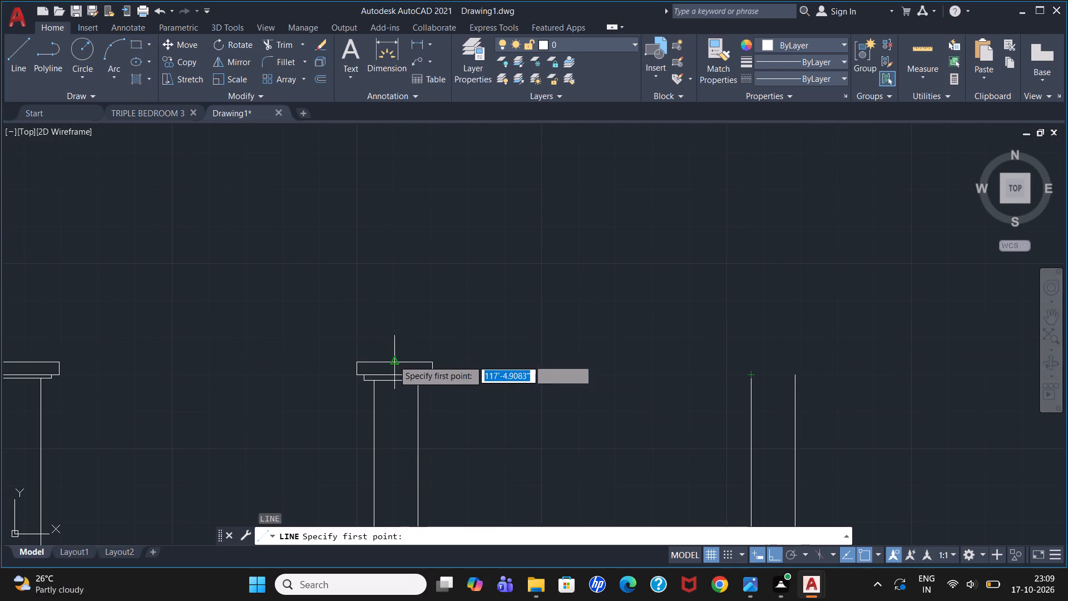
{"action": "left_click", "coordinate": [794, 361]}
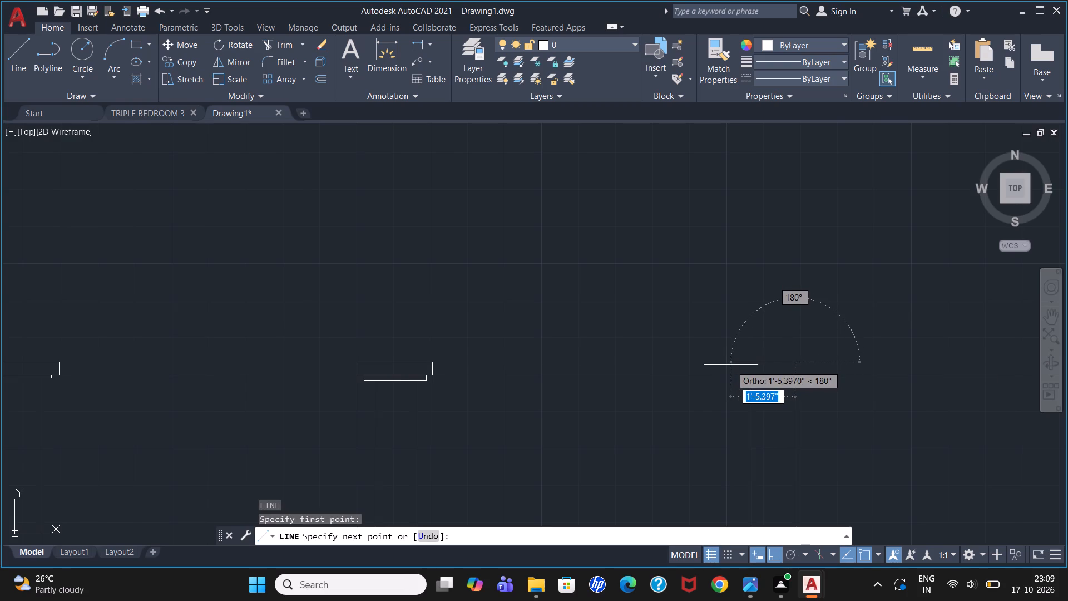
{"action": "left_click", "coordinate": [732, 363]}
{"action": "left_click", "coordinate": [732, 376]}
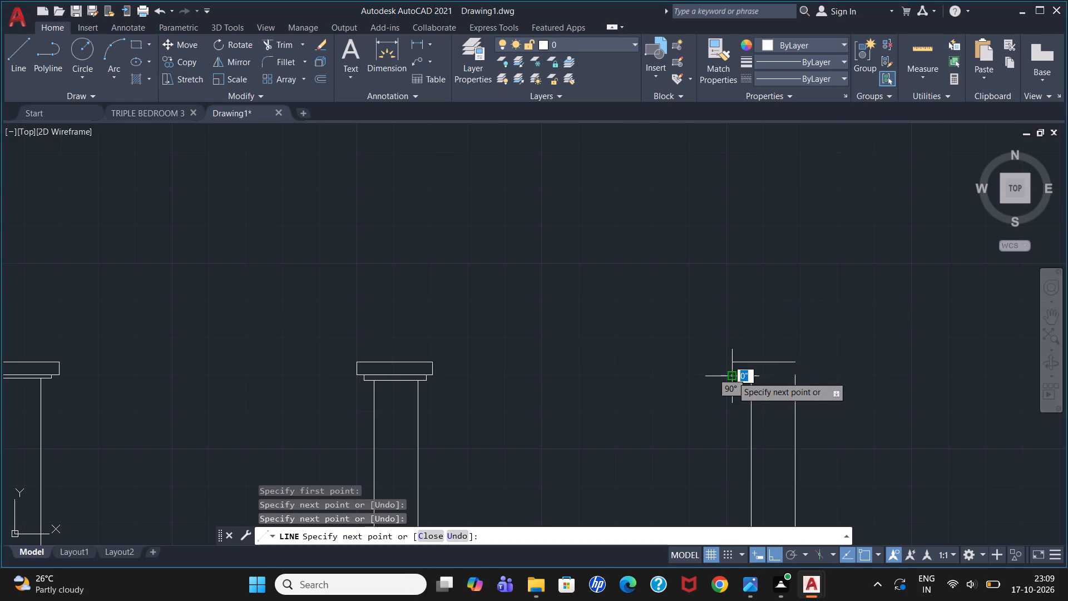
{"action": "left_click", "coordinate": [792, 375]}
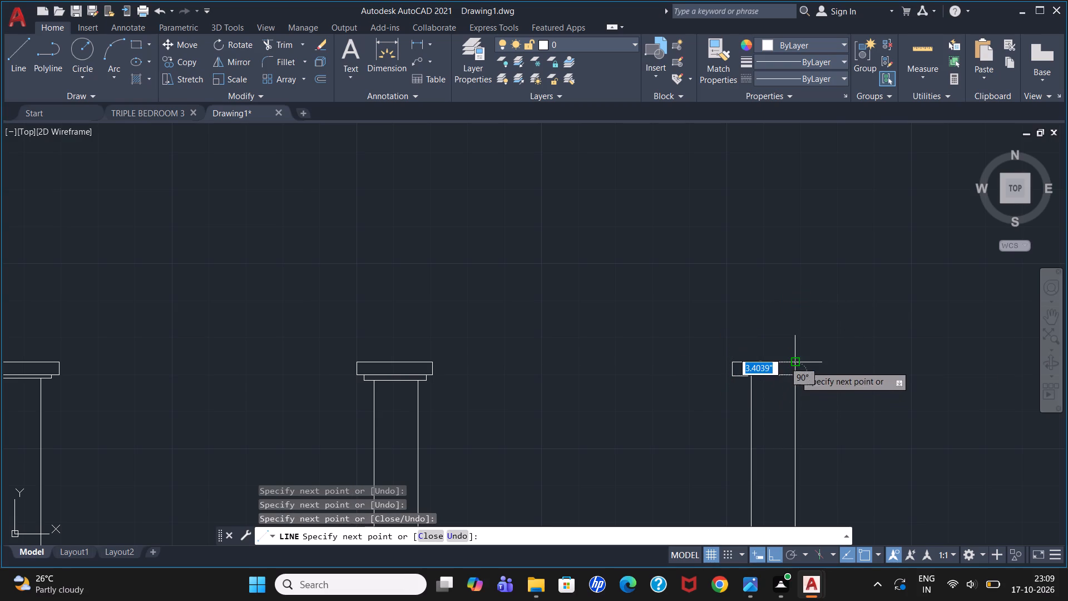
{"action": "left_click", "coordinate": [795, 363]}
{"action": "key", "text": "Escape"}
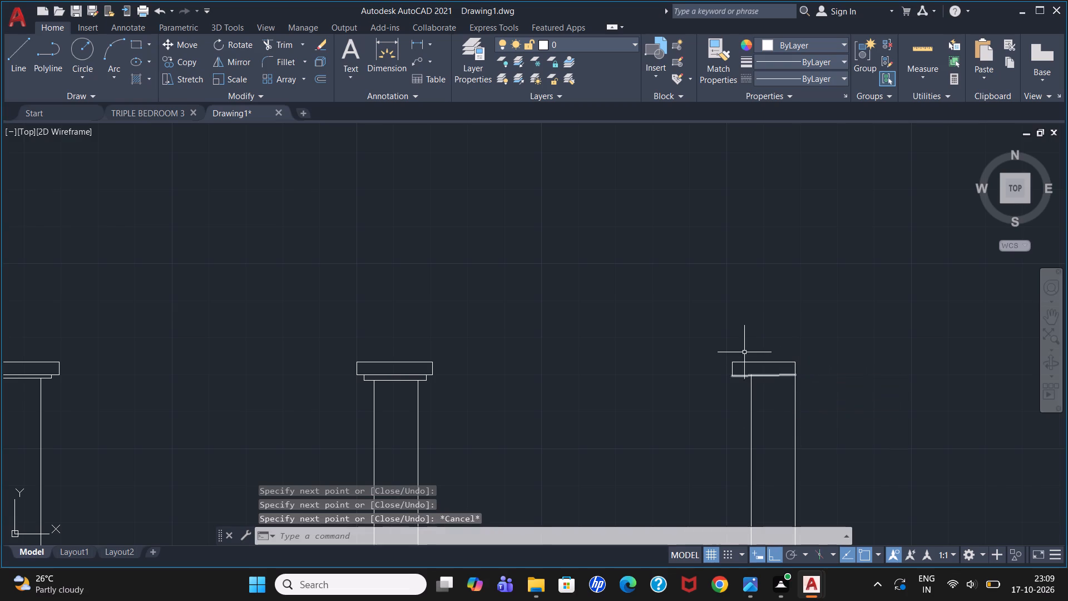
Replace the right cap's slanted bottom line with a horizontal line about 4.6" long from the post's inner line to the cap's inner side.
{"action": "scroll", "coordinate": [754, 347], "scroll_direction": "up", "scroll_amount": 2}
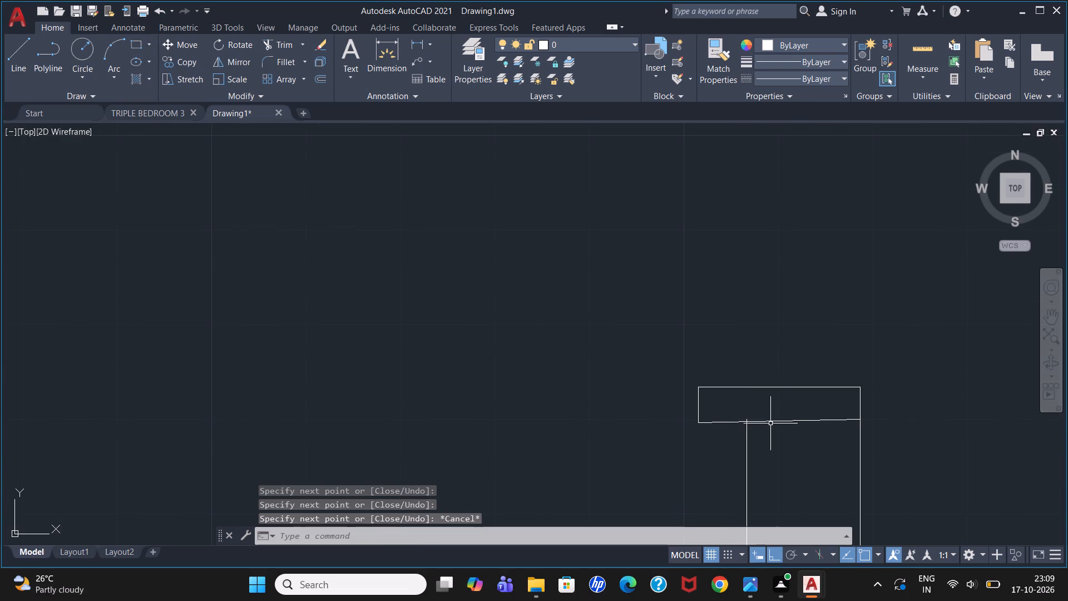
{"action": "left_click", "coordinate": [772, 420]}
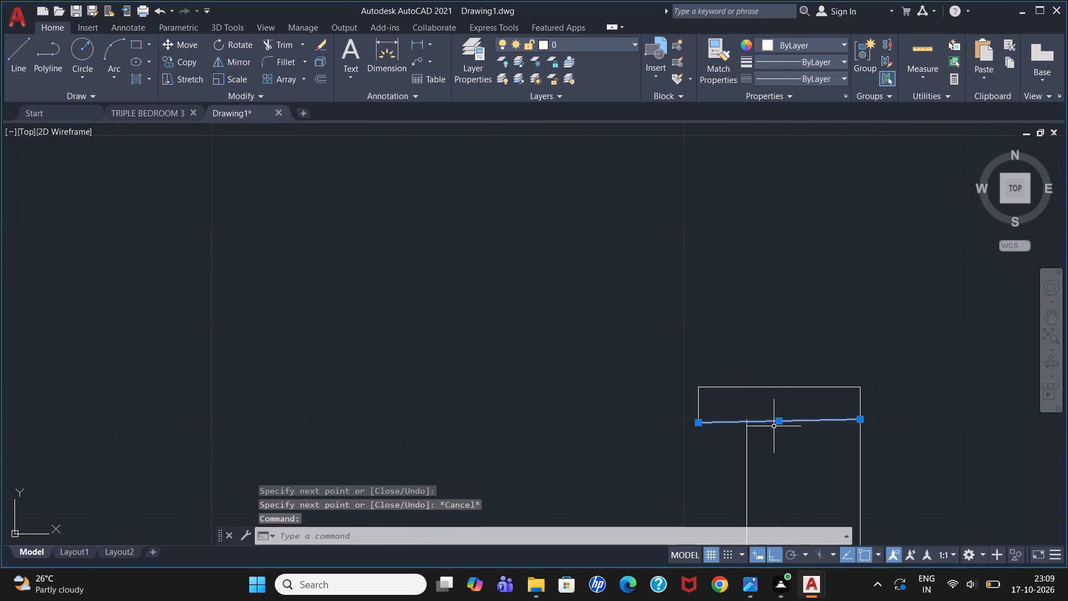
{"action": "key", "text": "Delete"}
{"action": "key", "text": "l"}
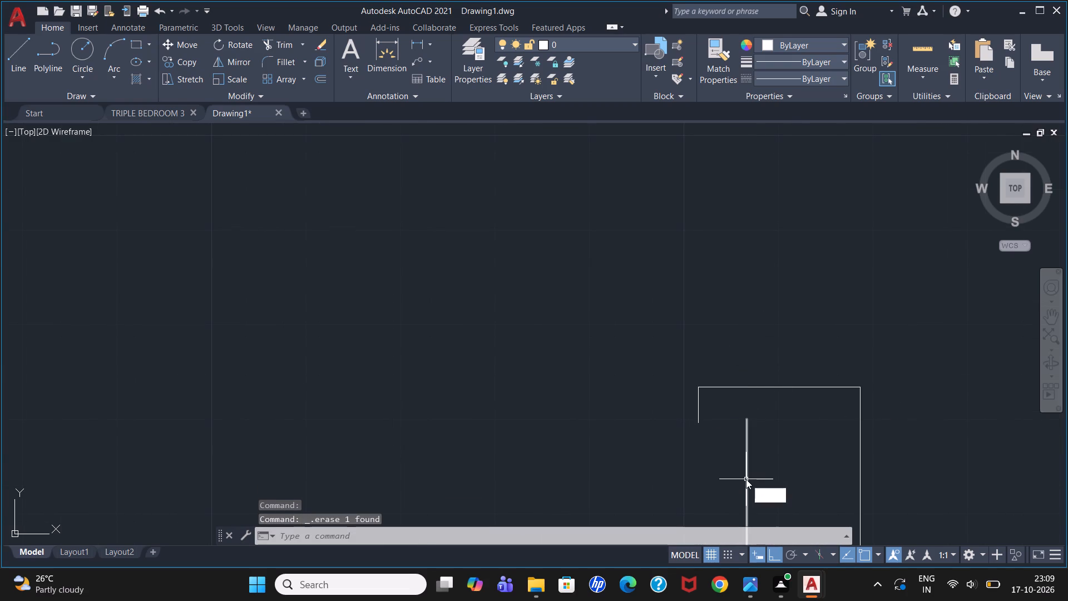
{"action": "key", "text": "Return"}
{"action": "left_click", "coordinate": [744, 421]}
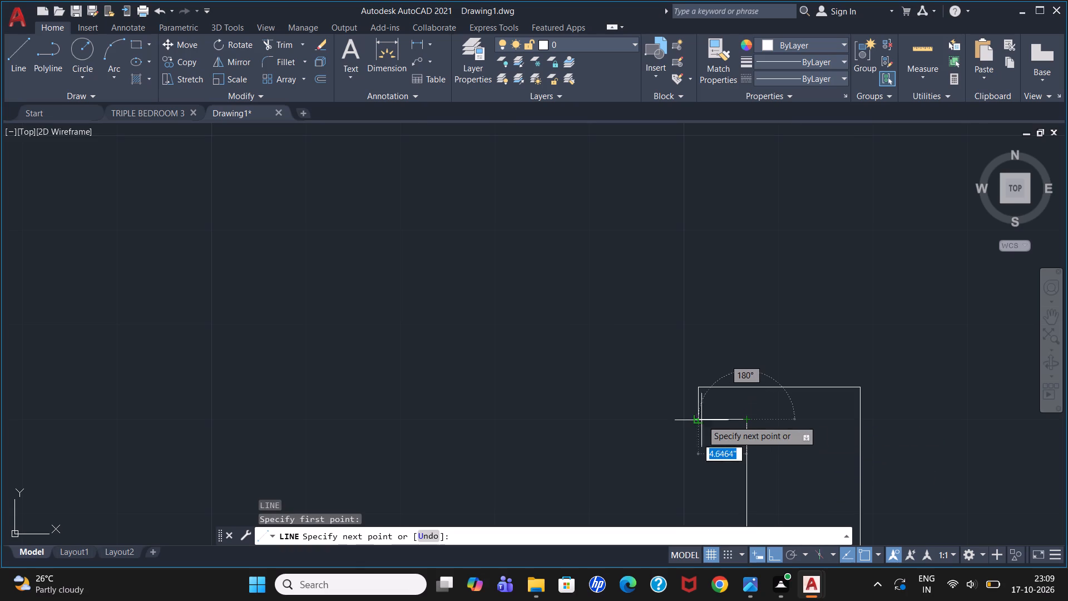
{"action": "left_click", "coordinate": [697, 420]}
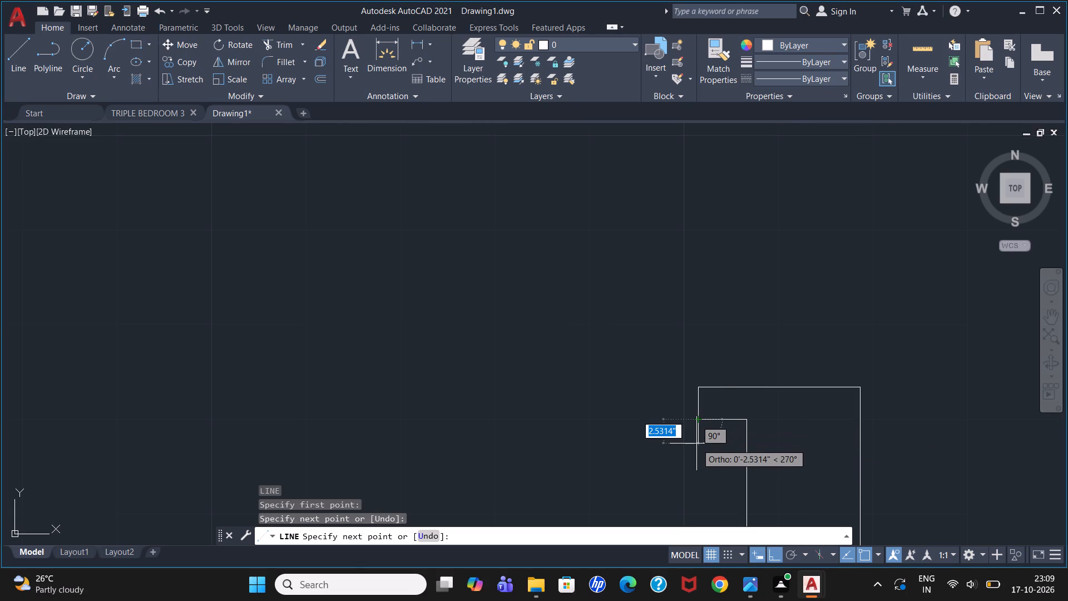
{"action": "key", "text": "Escape"}
Extend the right cap's short bottom line to the post's outer line.
{"action": "scroll", "coordinate": [723, 411], "scroll_direction": "up", "scroll_amount": 2}
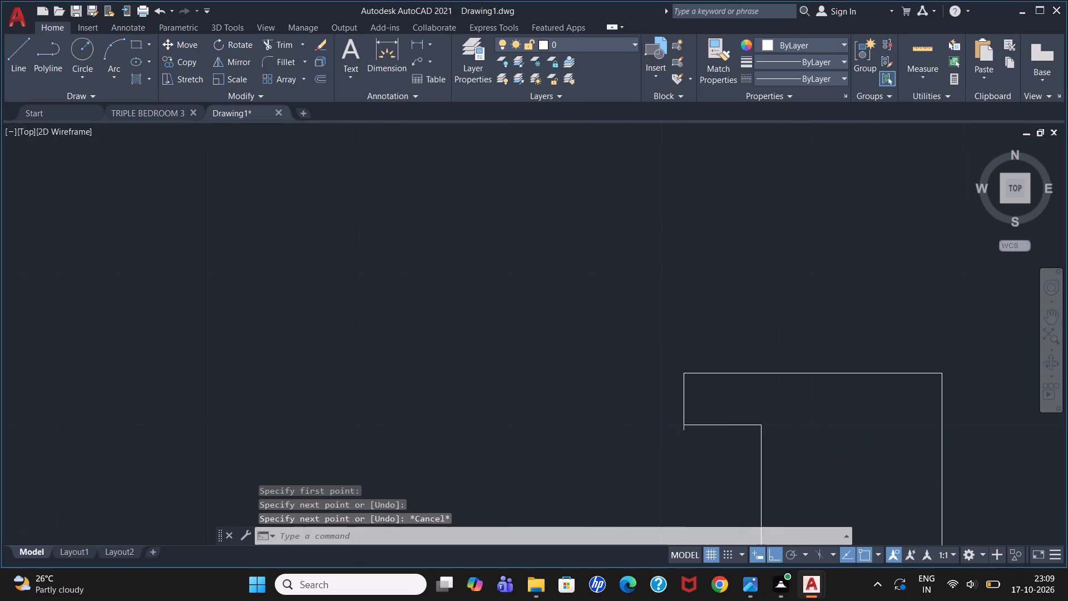
{"action": "scroll", "coordinate": [772, 431], "scroll_direction": "down", "scroll_amount": 1}
{"action": "key", "text": "e"}
{"action": "key", "text": "x"}
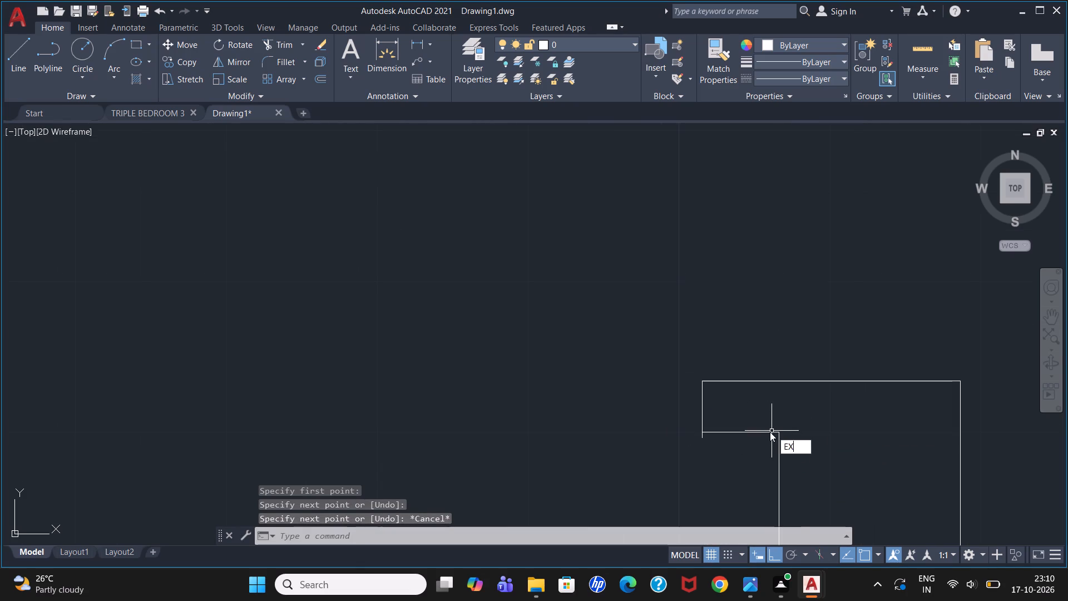
{"action": "key", "text": "Return"}
{"action": "left_click", "coordinate": [770, 432]}
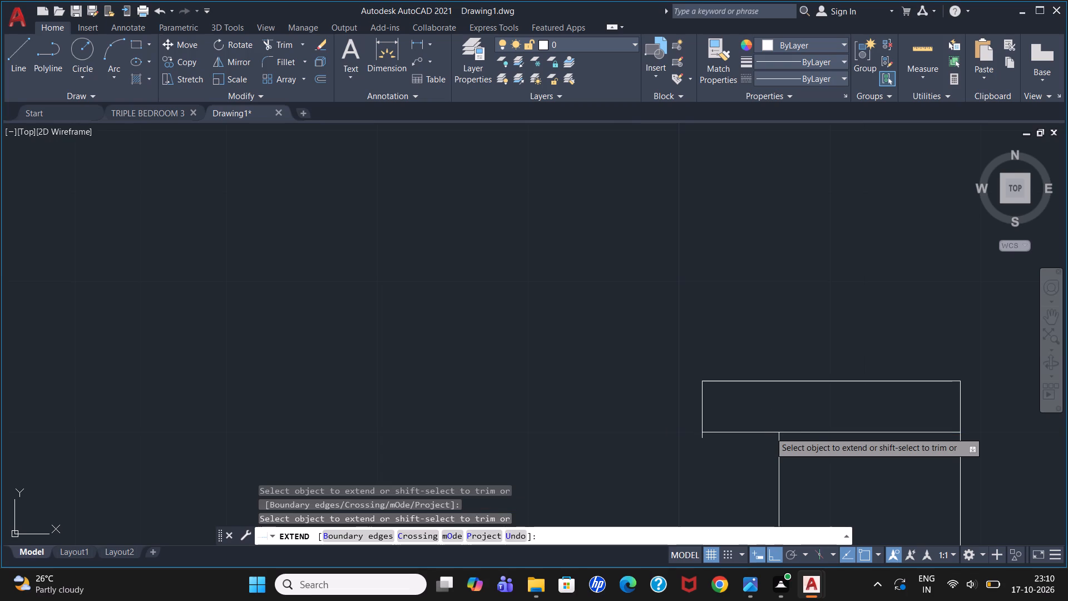
Trim the stub of the right cap's inner side line that sticks out below the cap's bottom line.
{"action": "key", "text": "Escape"}
{"action": "type", "text": "TR"}
{"action": "key", "text": "Return"}
{"action": "scroll", "coordinate": [753, 435], "scroll_direction": "up", "scroll_amount": 1}
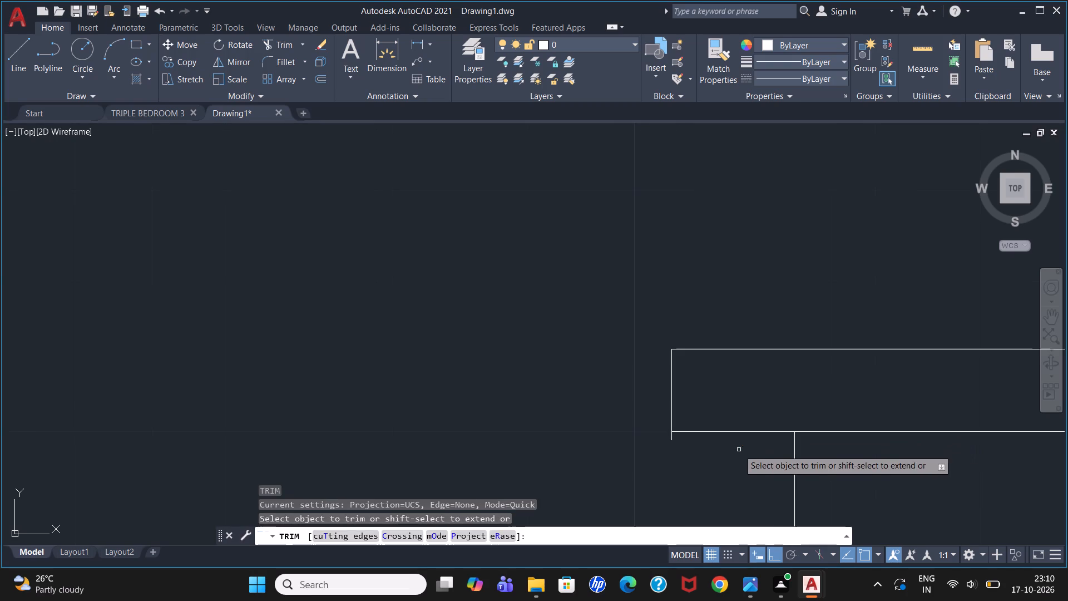
{"action": "left_click", "coordinate": [673, 438]}
{"action": "scroll", "coordinate": [679, 412], "scroll_direction": "down", "scroll_amount": 2}
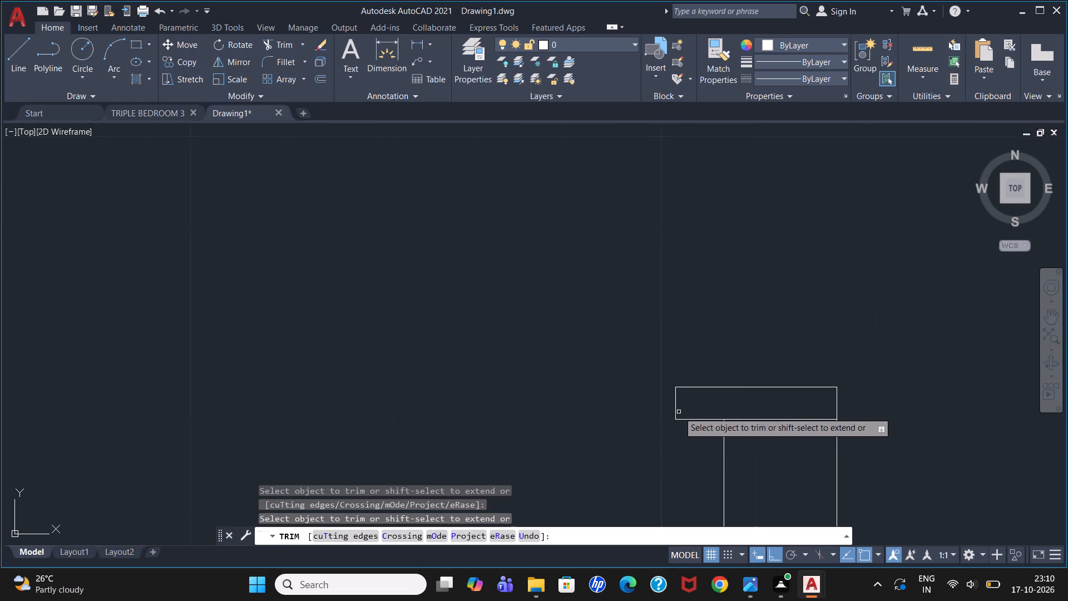
{"action": "key", "text": "Escape"}
Draw a strip under the right cap, about 1.3" deep, running horizontally to the post's outer line and set in from the cap's inner side.
{"action": "key", "text": "l"}
{"action": "key", "text": "Return"}
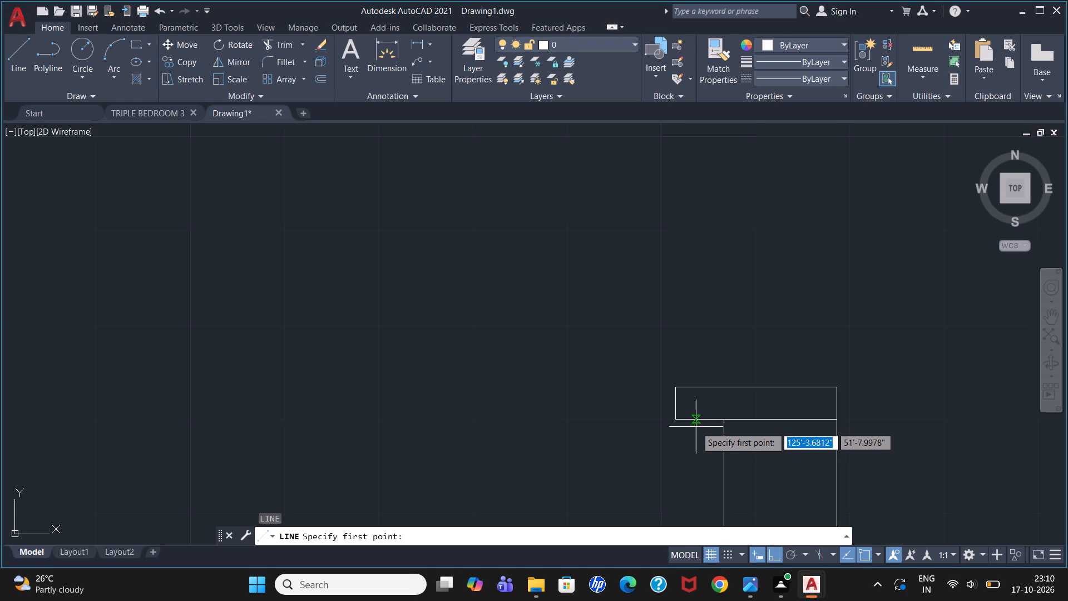
{"action": "left_click", "coordinate": [703, 426]}
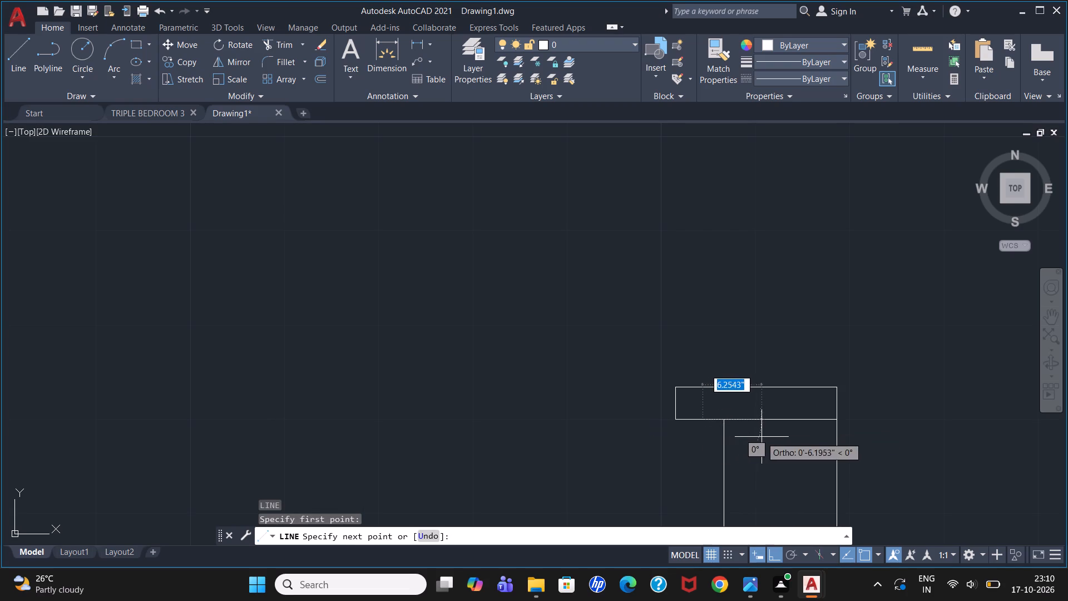
{"action": "left_click", "coordinate": [703, 431]}
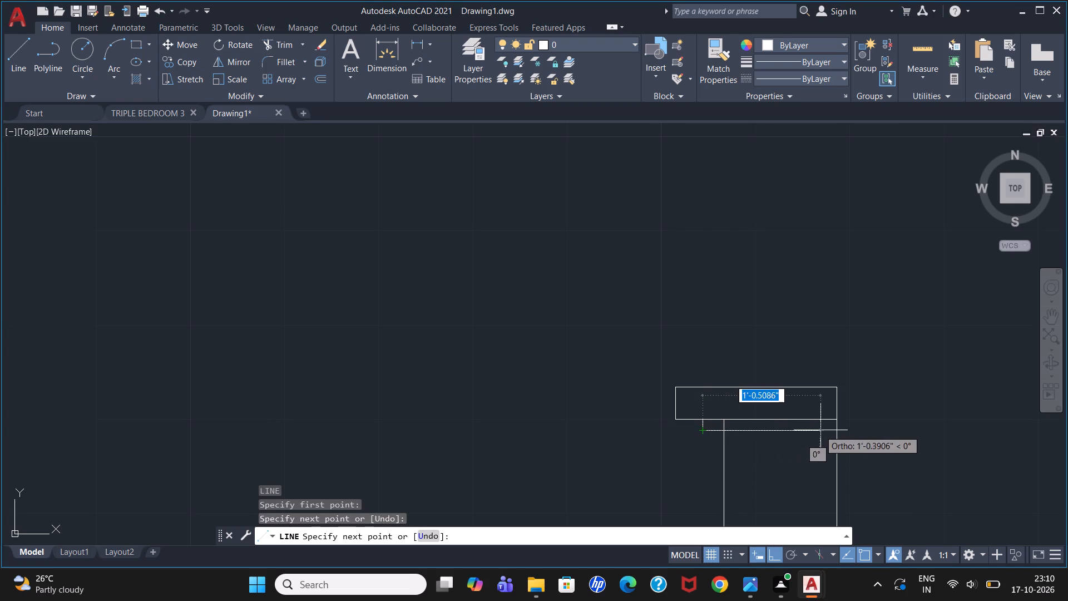
{"action": "left_click", "coordinate": [835, 430]}
{"action": "key", "text": "Escape"}
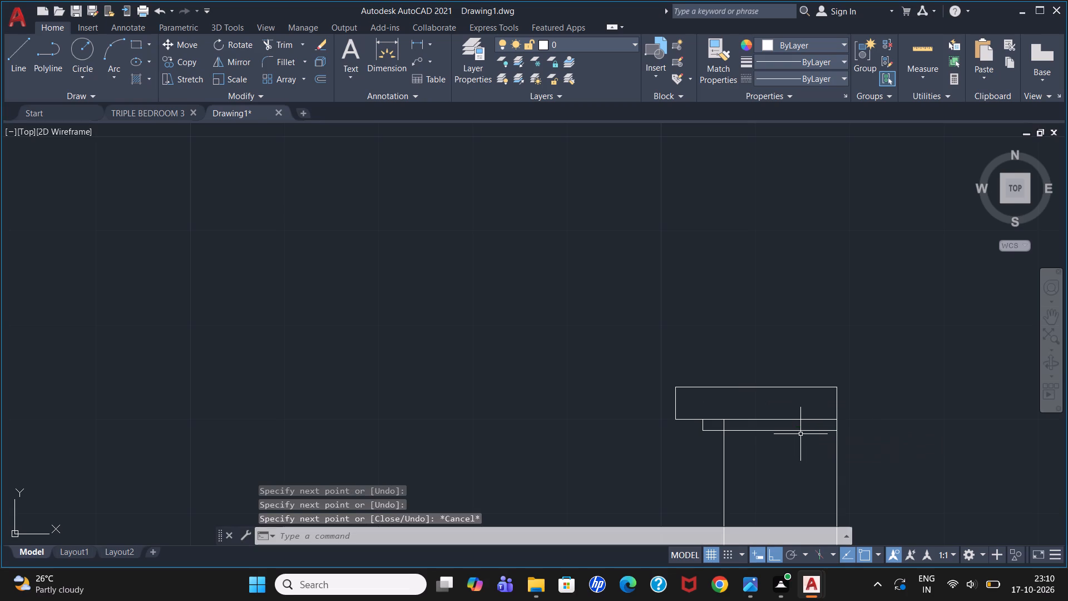
Trim the part of the right post's inner line that runs through the strip under the cap.
{"action": "type", "text": "TR"}
{"action": "key", "text": "Return"}
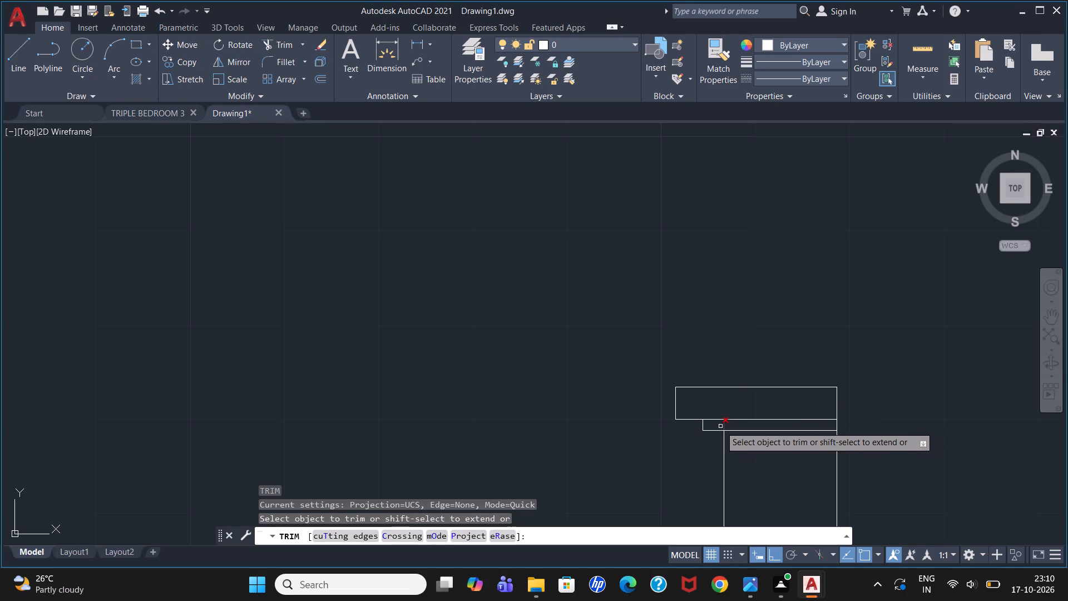
{"action": "left_click", "coordinate": [724, 426]}
{"action": "key", "text": "Escape"}
{"action": "scroll", "coordinate": [659, 383], "scroll_direction": "down", "scroll_amount": 3}
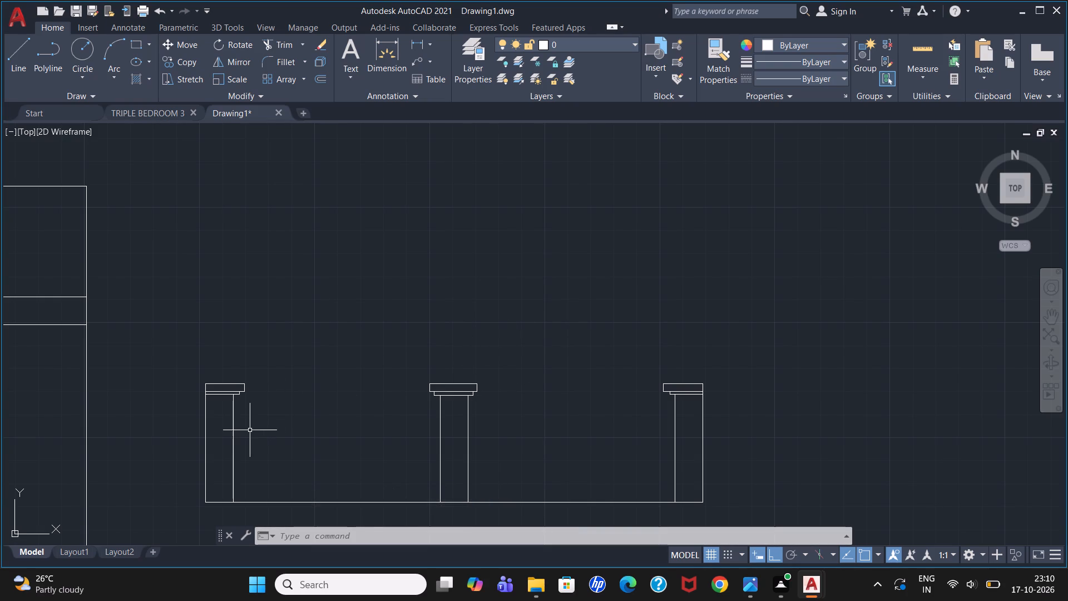
Draw a horizontal rail line just below the caps from the left post's inner line to the right post's inner line.
{"action": "scroll", "coordinate": [258, 413], "scroll_direction": "up", "scroll_amount": 1}
{"action": "key", "text": "l"}
{"action": "key", "text": "Return"}
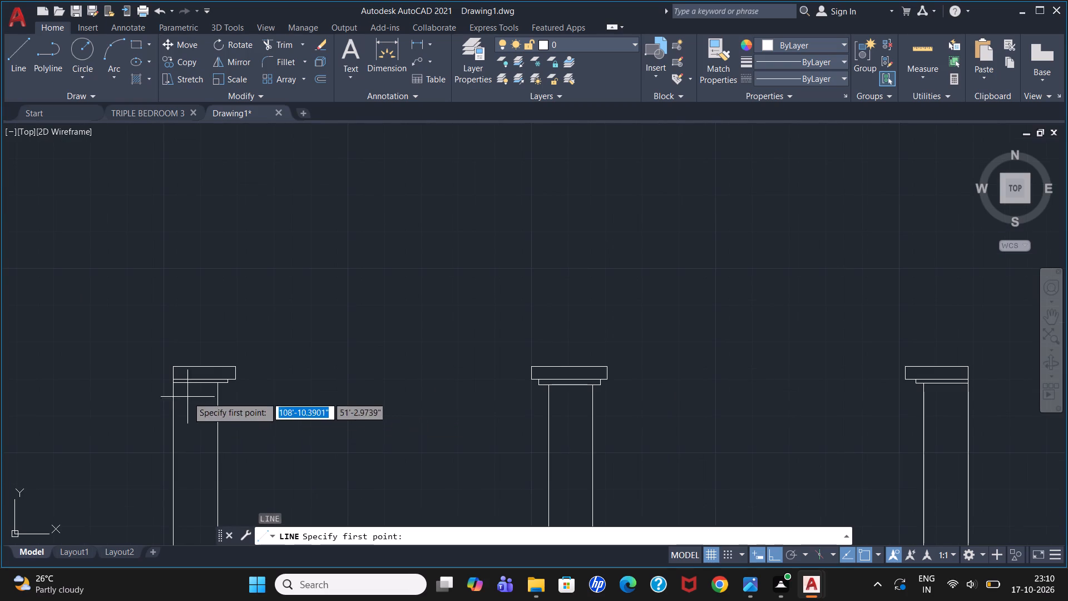
{"action": "left_click", "coordinate": [218, 392]}
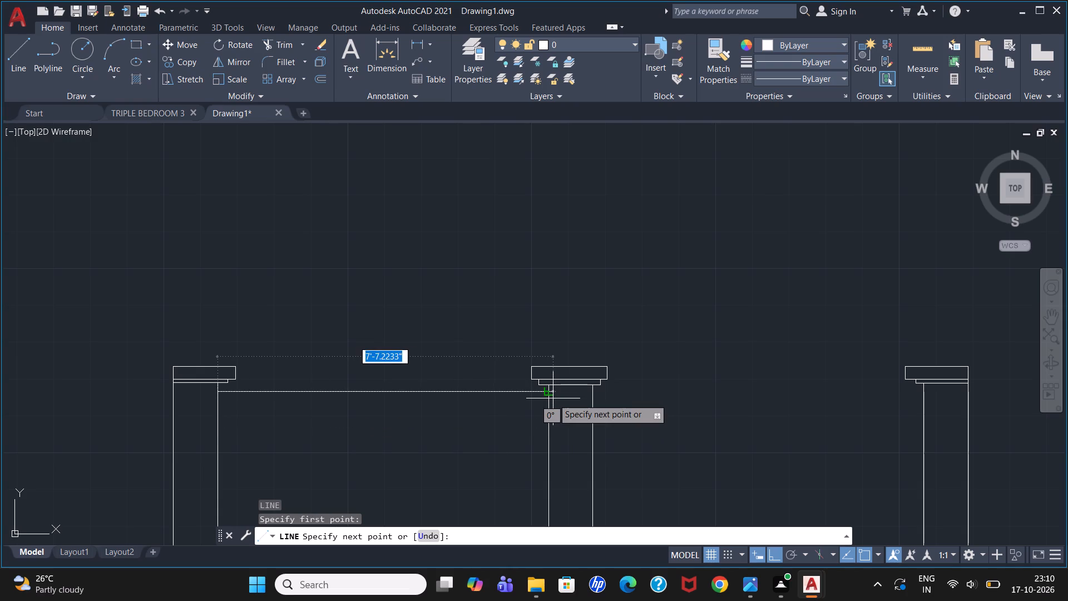
{"action": "left_click", "coordinate": [923, 395]}
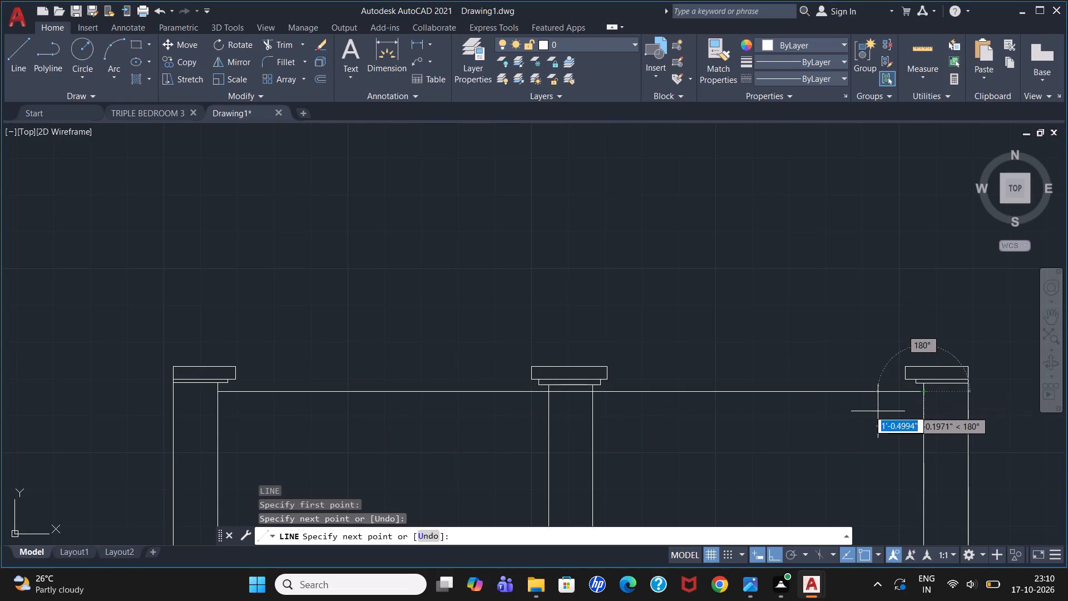
{"action": "key", "text": "Escape"}
Offset the horizontal rail line 2" downward.
{"action": "key", "text": "o"}
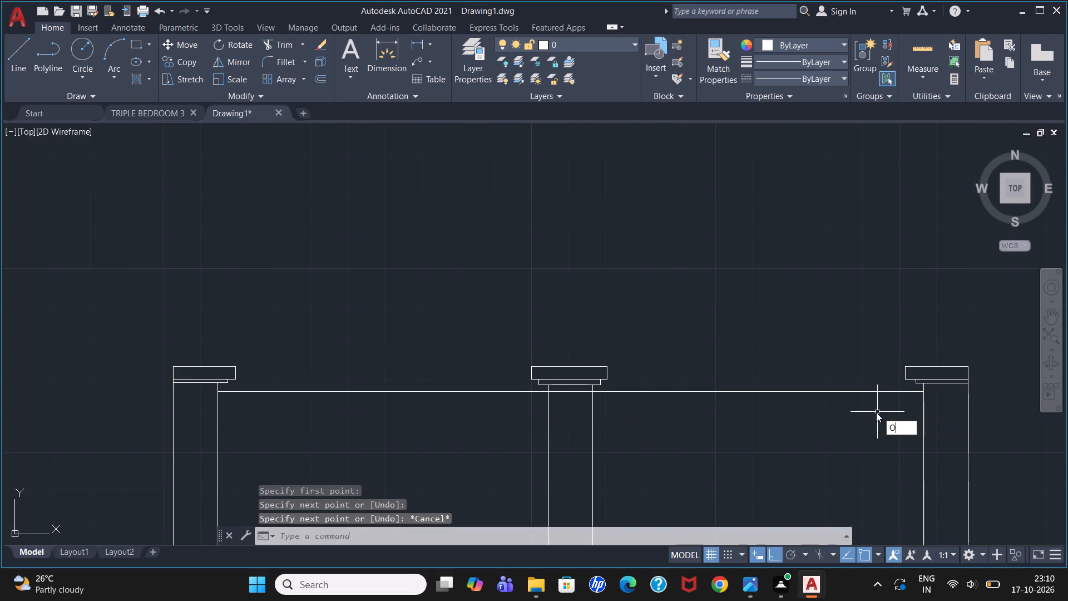
{"action": "key", "text": "Return"}
{"action": "key", "text": "2"}
{"action": "key", "text": "shift+quotedbl"}
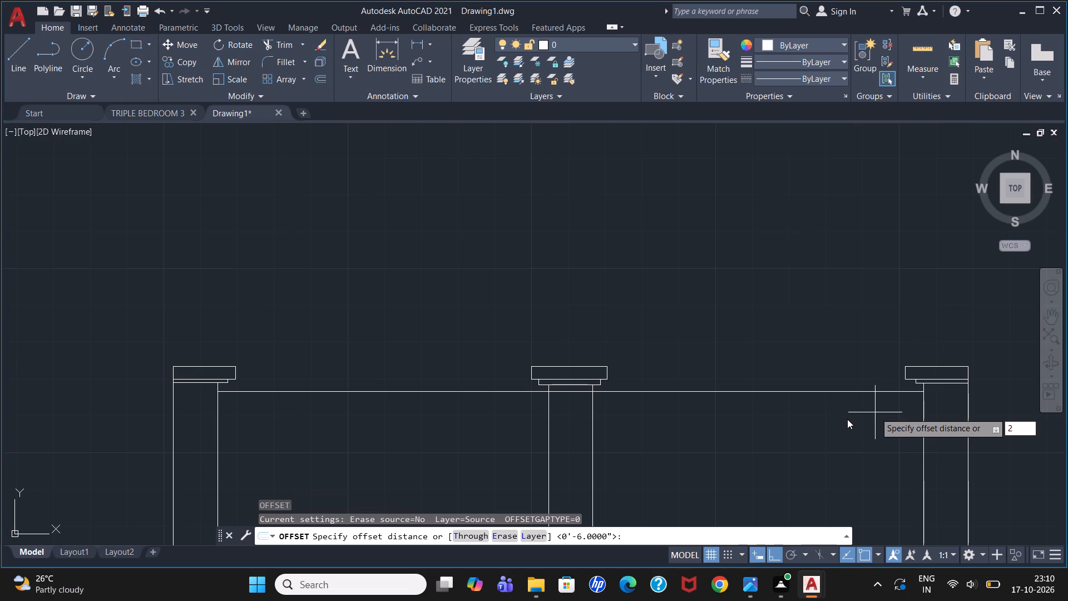
{"action": "key", "text": "Return"}
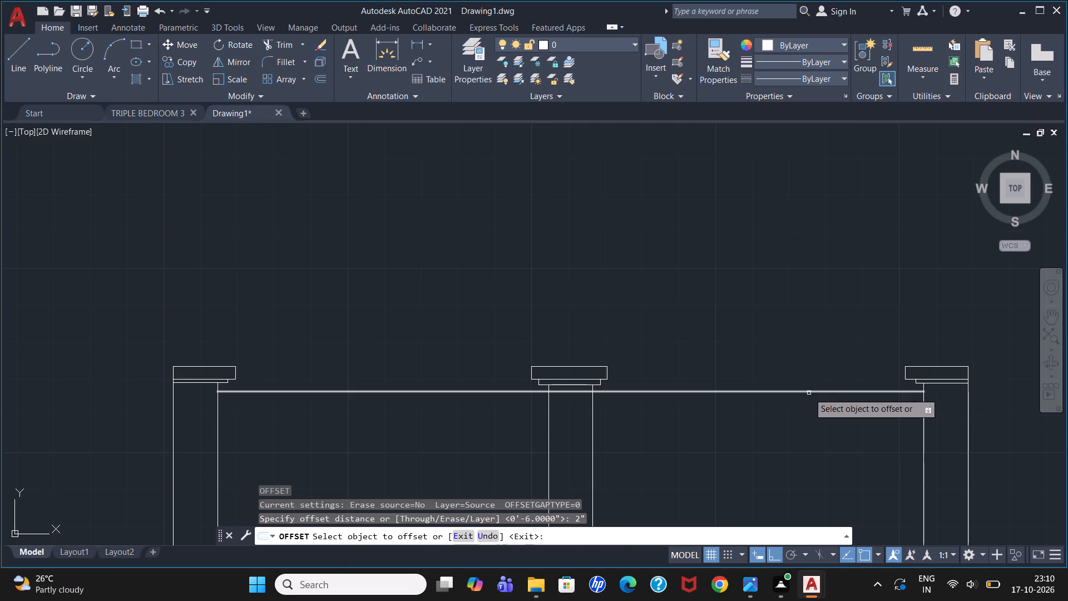
{"action": "left_click", "coordinate": [809, 393]}
{"action": "left_click", "coordinate": [815, 422]}
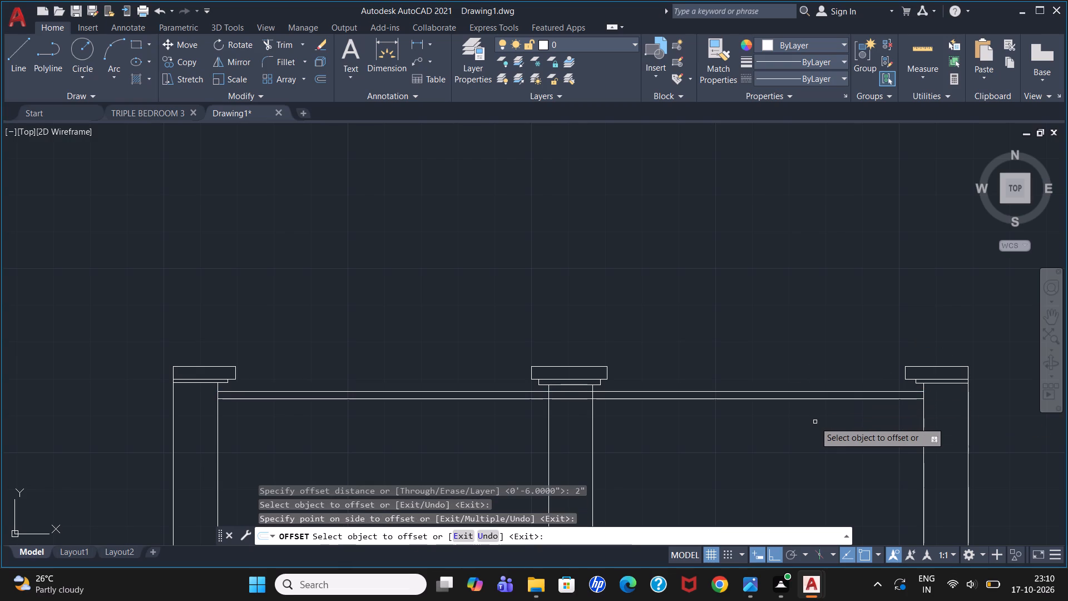
Trim the parts of both rail lines that cross the middle post.
{"action": "type", "text": "TR"}
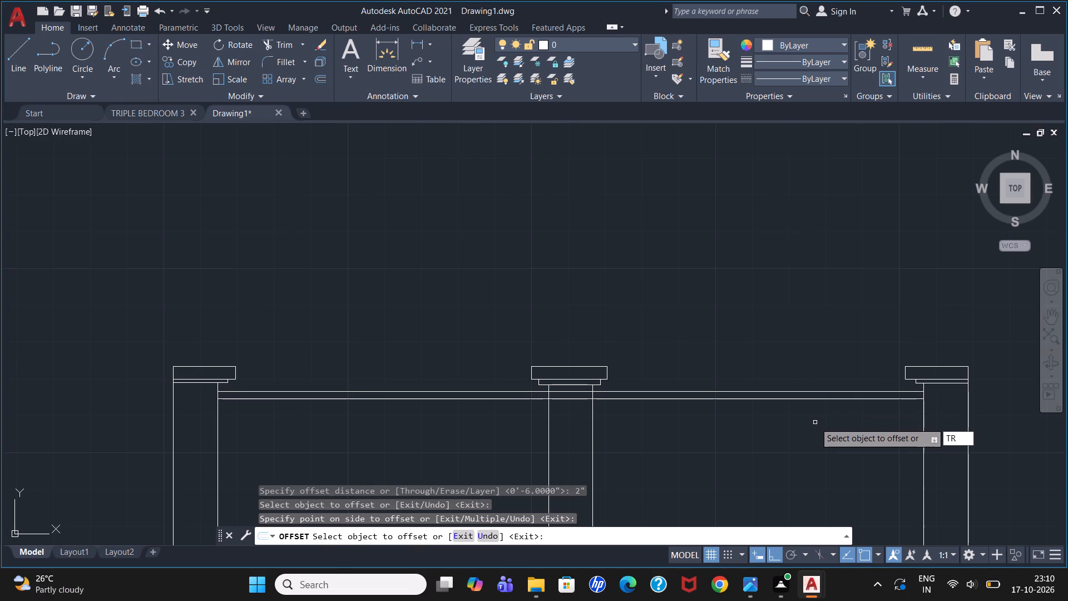
{"action": "key", "text": "Return"}
{"action": "key", "text": "Escape"}
{"action": "key", "text": "Escape"}
{"action": "type", "text": "TR"}
{"action": "key", "text": "Return"}
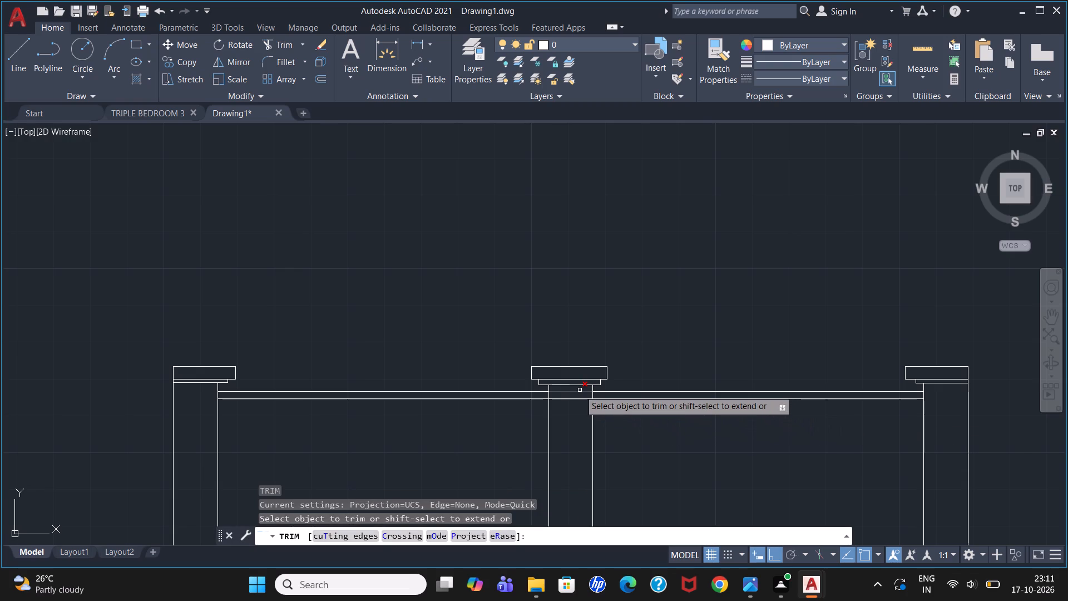
{"action": "left_click", "coordinate": [580, 390]}
{"action": "left_click", "coordinate": [575, 398]}
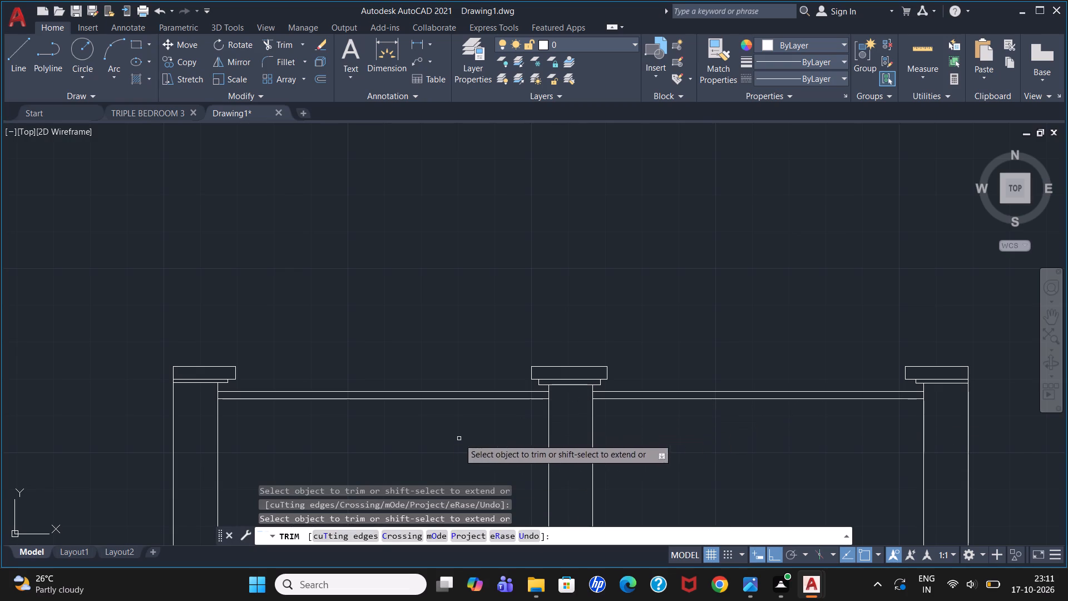
{"action": "key", "text": "Escape"}
{"action": "key", "text": "Escape"}
{"action": "key", "text": "Escape"}
{"action": "key", "text": "Escape"}
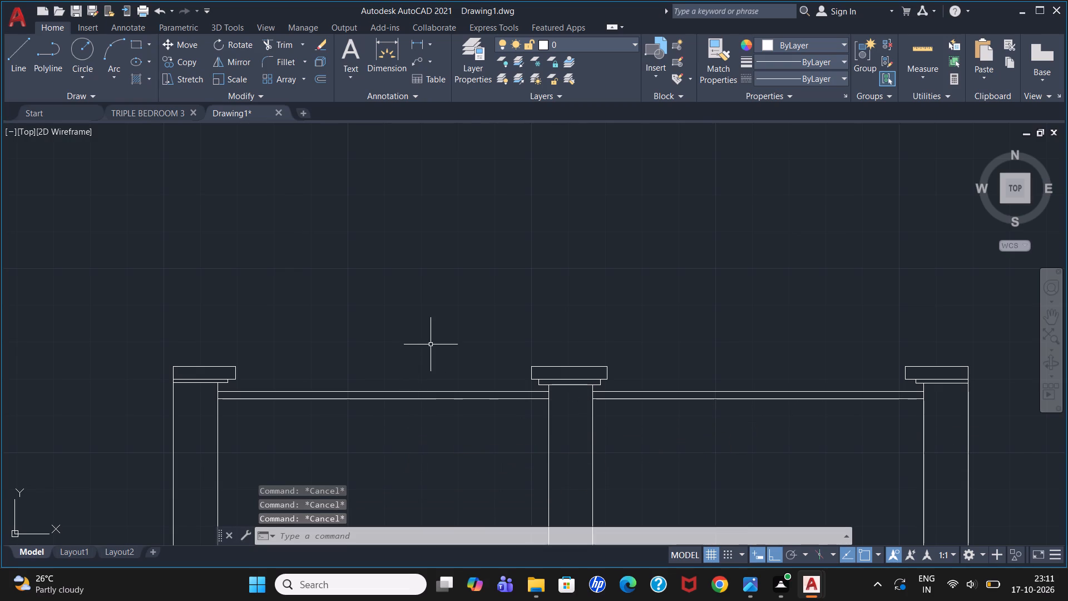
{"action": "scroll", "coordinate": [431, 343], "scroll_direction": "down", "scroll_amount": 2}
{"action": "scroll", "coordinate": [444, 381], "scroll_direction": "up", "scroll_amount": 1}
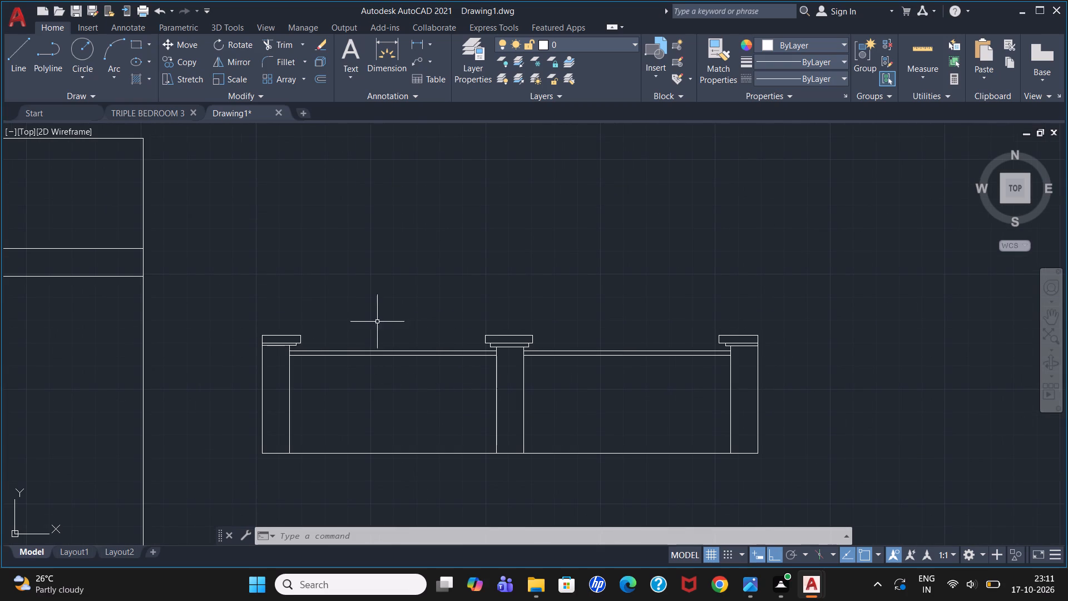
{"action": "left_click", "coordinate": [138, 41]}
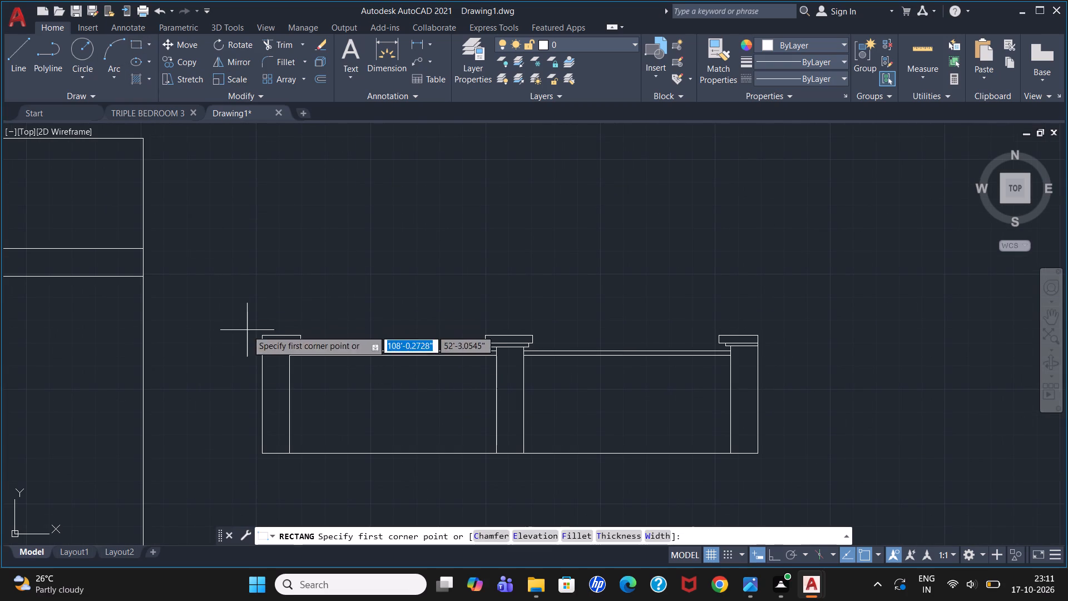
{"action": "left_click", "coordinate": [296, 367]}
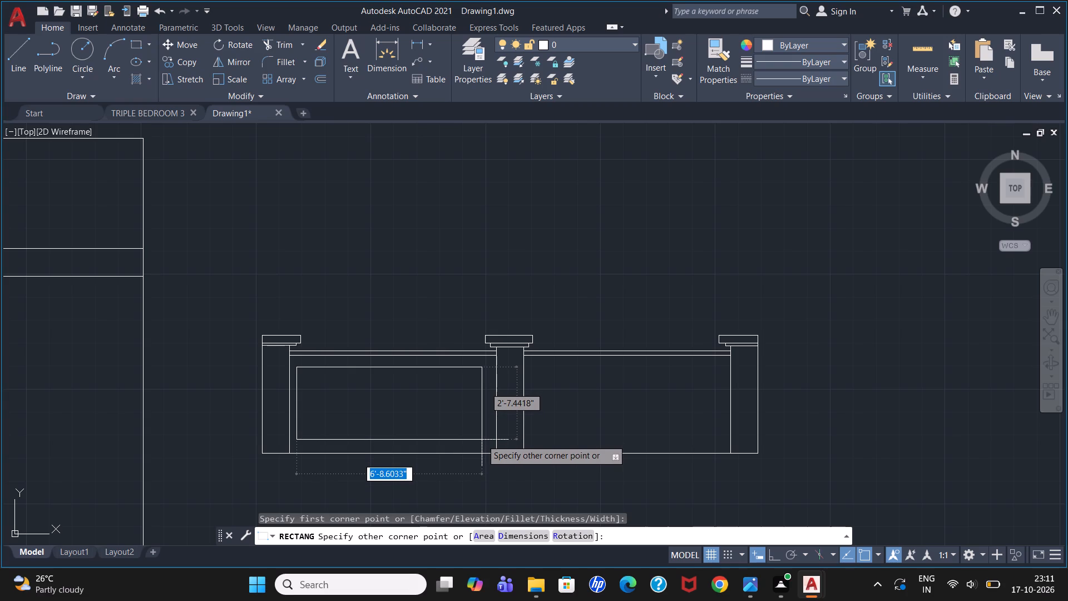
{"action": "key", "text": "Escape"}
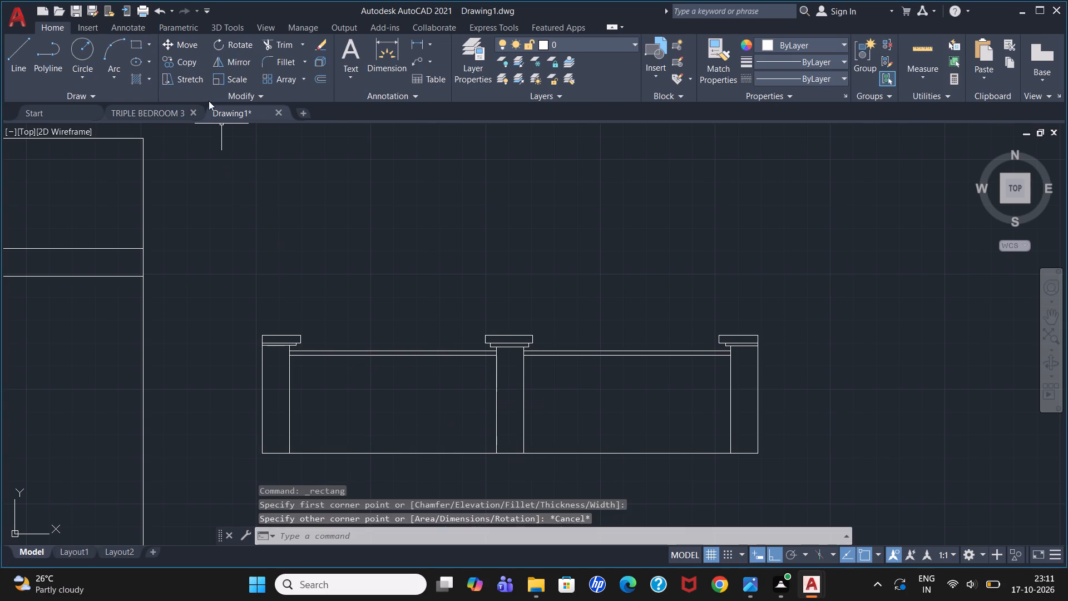
Draw a panel rectangle about 6'-7" by 2'-4" inside the bay between the left and middle posts.
{"action": "left_click", "coordinate": [136, 46]}
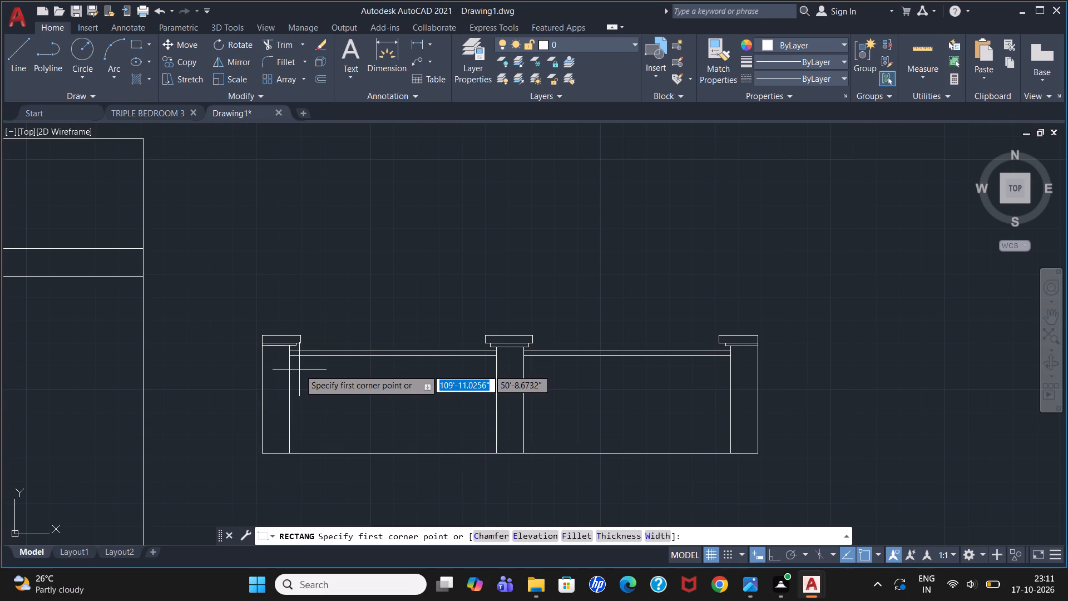
{"action": "left_click", "coordinate": [301, 373]}
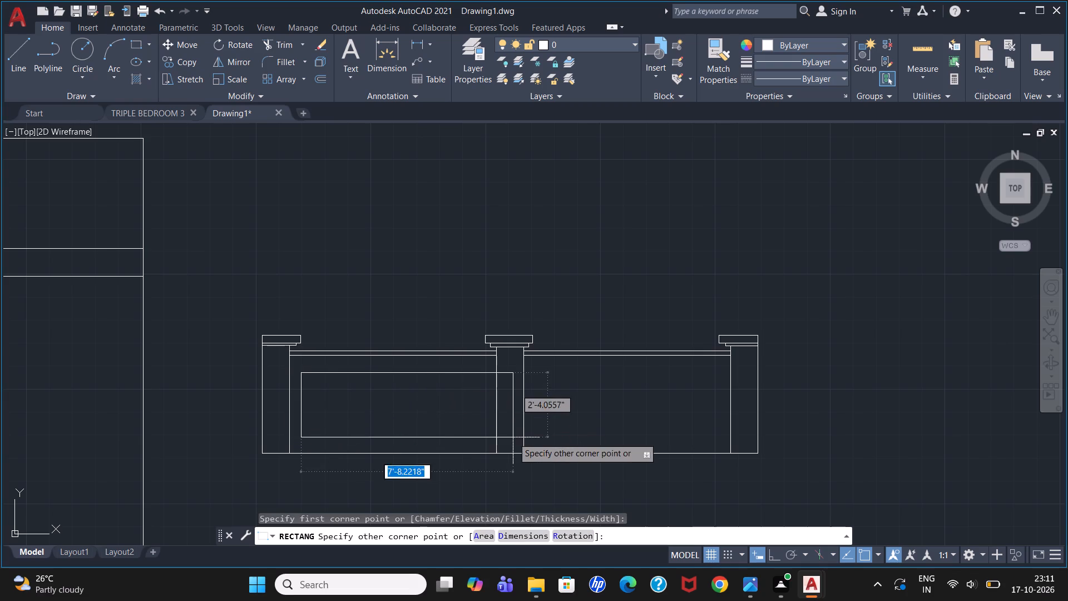
{"action": "left_click", "coordinate": [483, 438]}
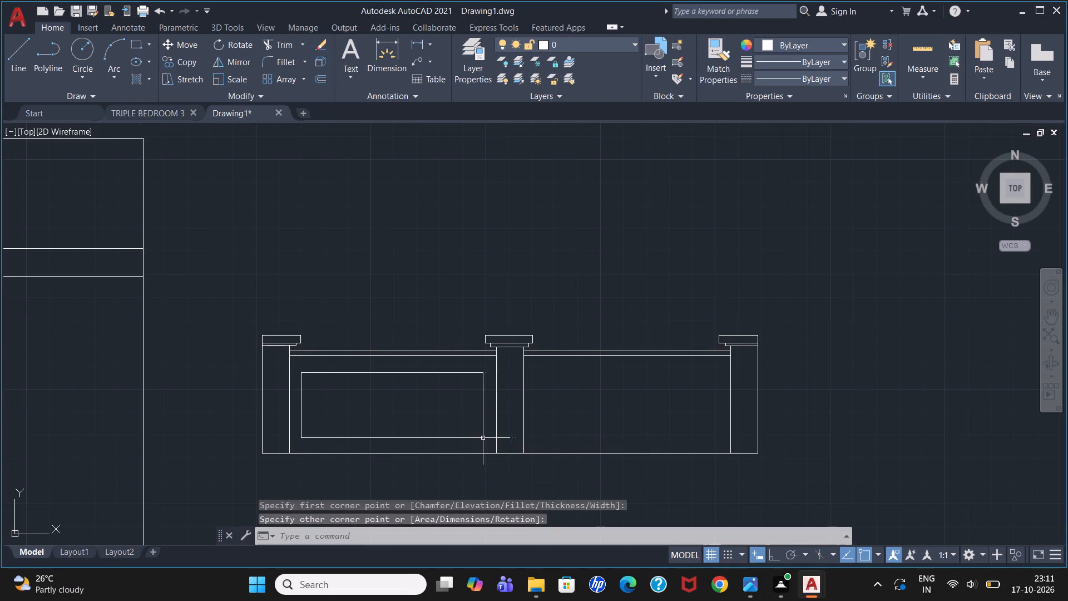
Copy the panel rectangle about 8'-6" horizontally into the bay between the middle and right posts.
{"action": "left_click", "coordinate": [427, 437]}
{"action": "type", "text": "CO"}
{"action": "key", "text": "Return"}
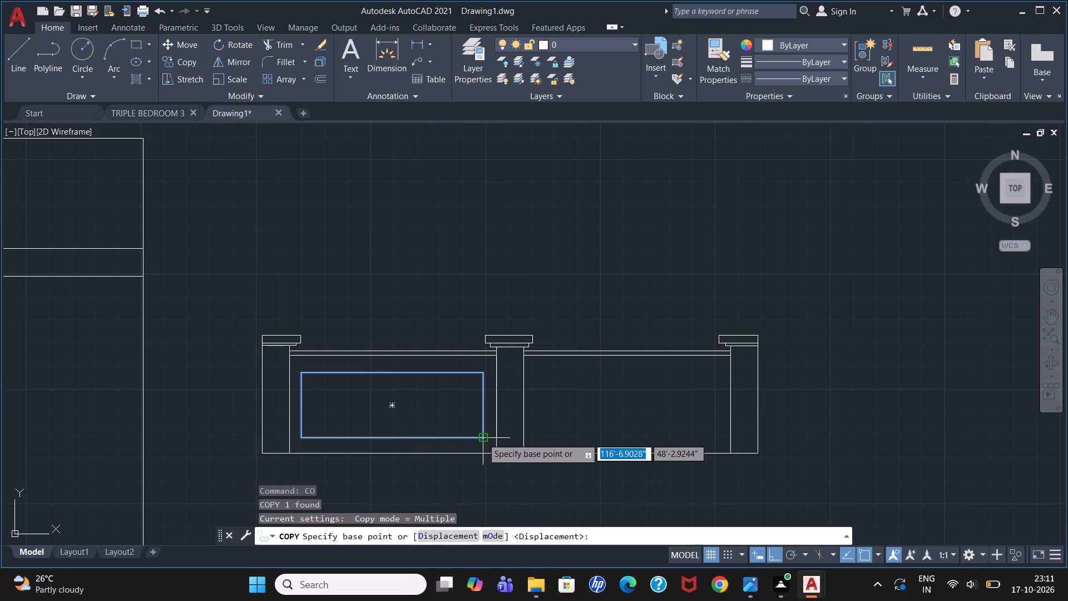
{"action": "left_click", "coordinate": [484, 438]}
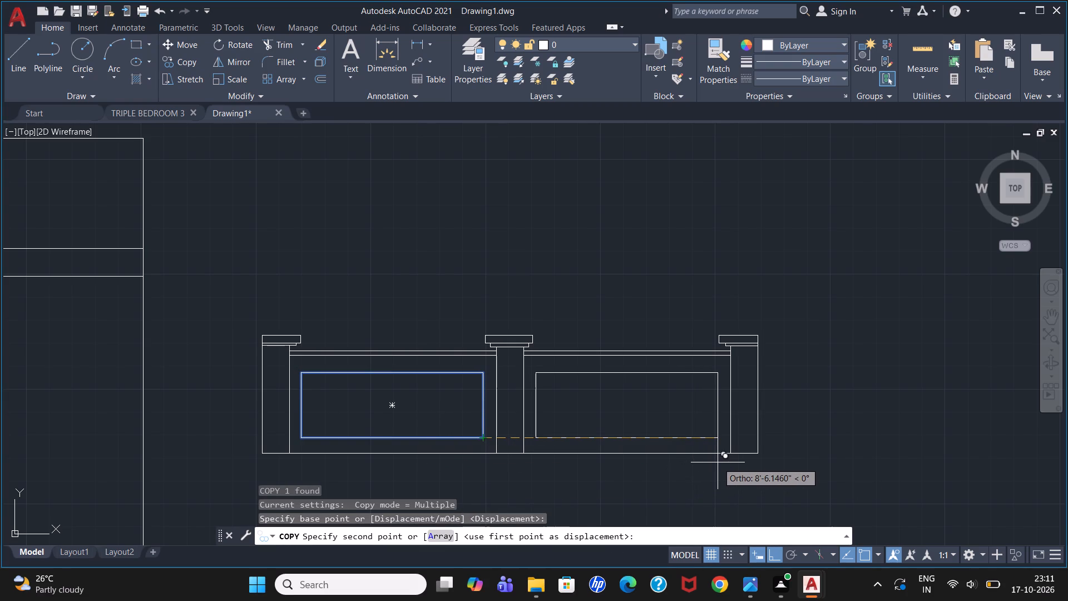
{"action": "left_click", "coordinate": [718, 462]}
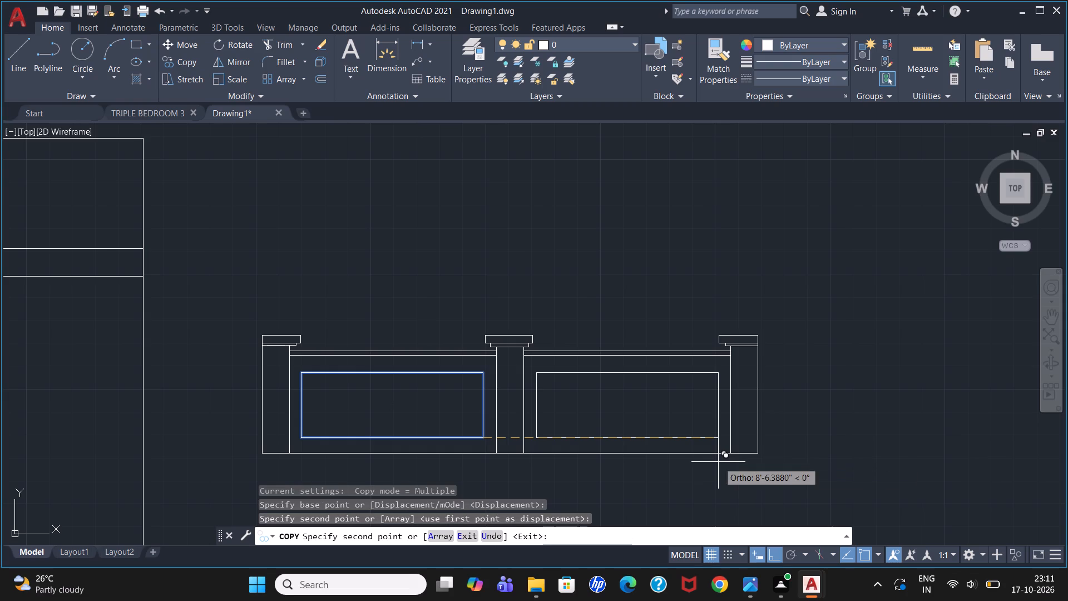
{"action": "key", "text": "Escape"}
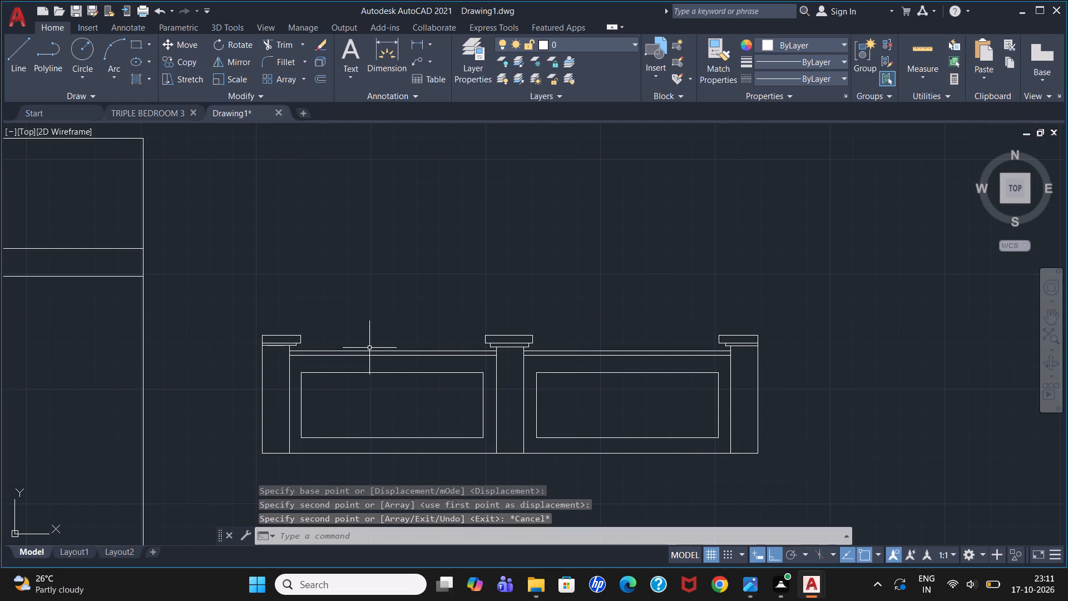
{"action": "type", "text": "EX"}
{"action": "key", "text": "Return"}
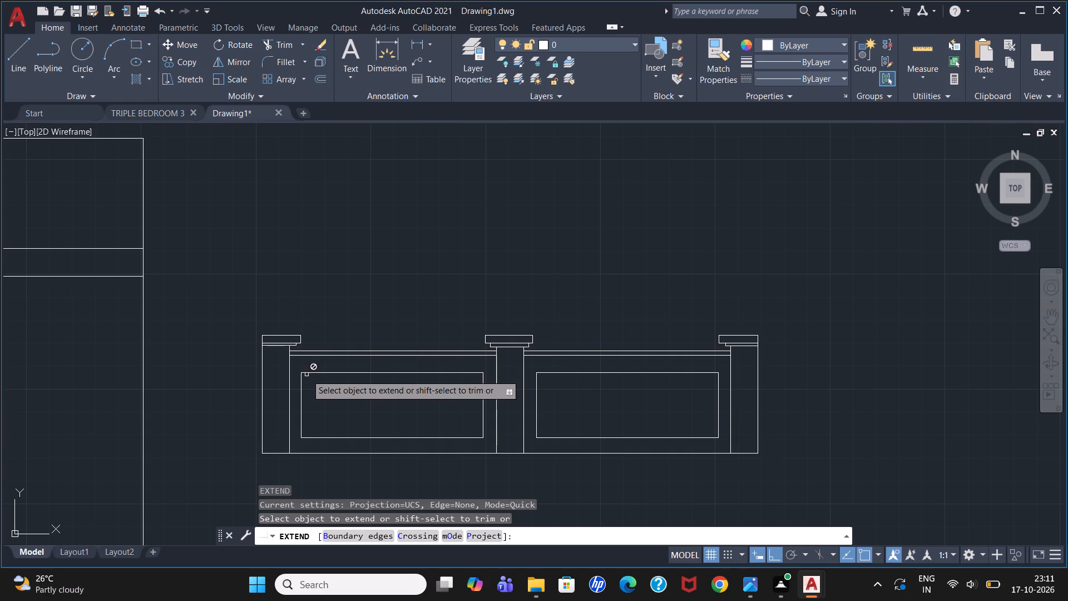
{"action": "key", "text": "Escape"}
Draw a short horizontal line from the left post's inner line to the upper-left corner of the left bay's panel rectangle.
{"action": "key", "text": "l"}
{"action": "key", "text": "Return"}
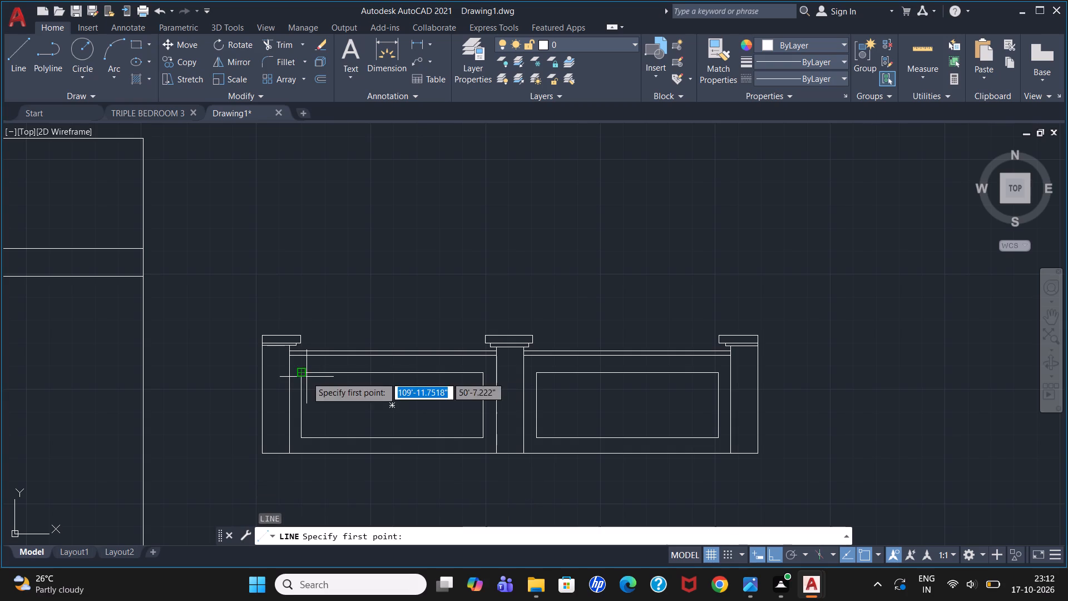
{"action": "left_click", "coordinate": [292, 376]}
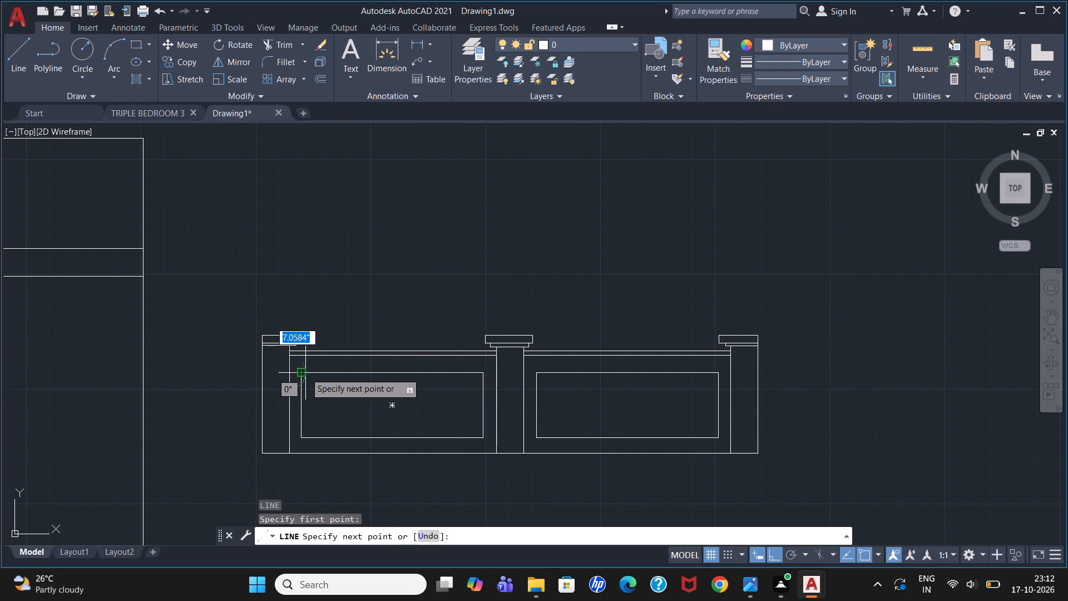
{"action": "left_click", "coordinate": [305, 373]}
{"action": "key", "text": "Escape"}
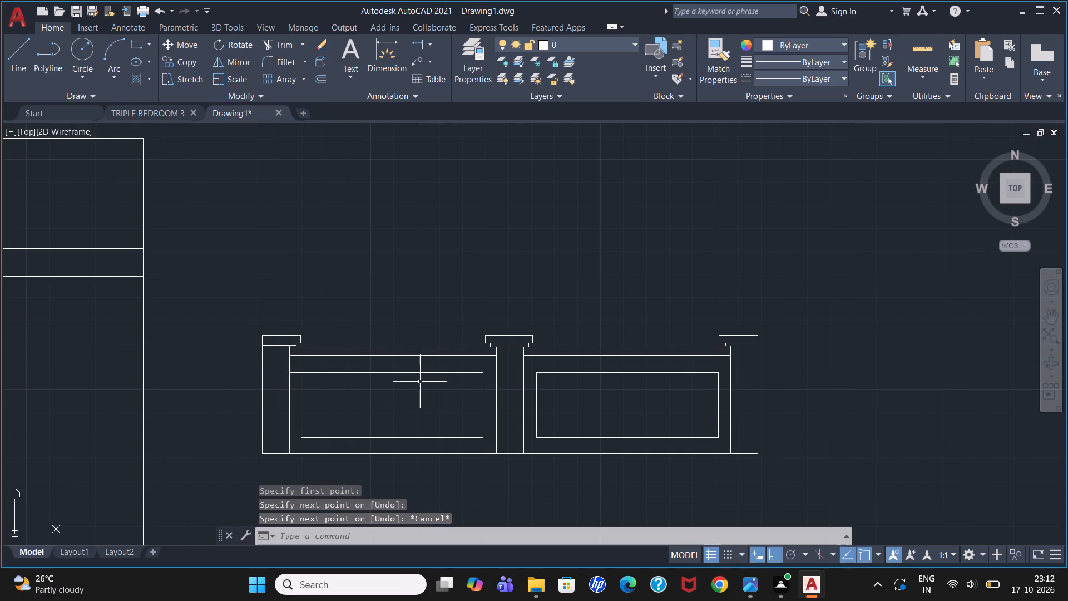
Draw a short horizontal line from the upper-right corner of the left bay's panel rectangle to the middle post.
{"action": "key", "text": "l"}
{"action": "key", "text": "Return"}
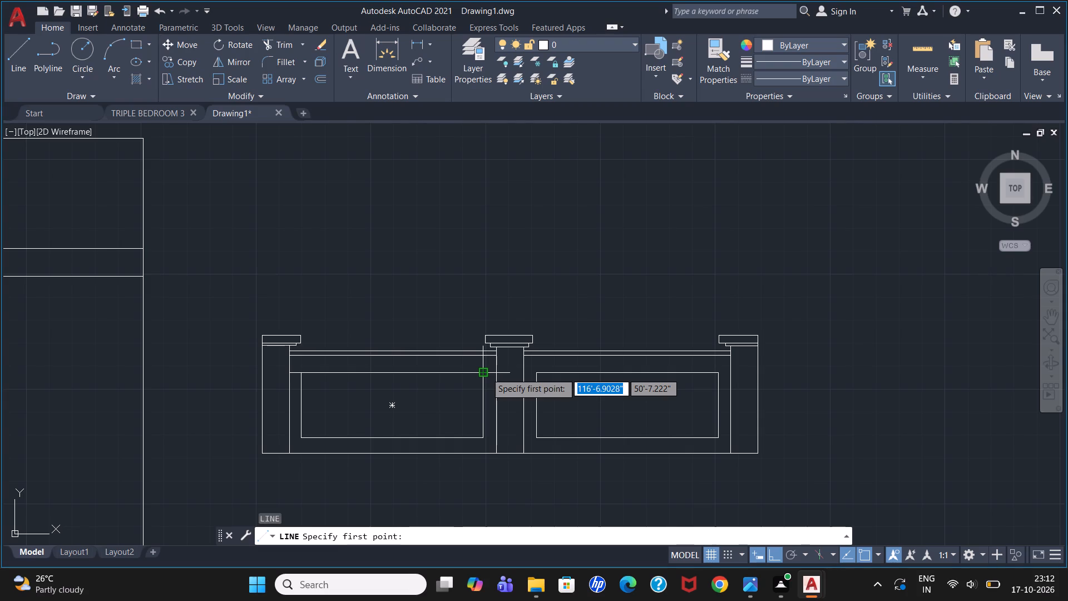
{"action": "left_click", "coordinate": [486, 373]}
{"action": "left_click", "coordinate": [495, 372]}
{"action": "key", "text": "Escape"}
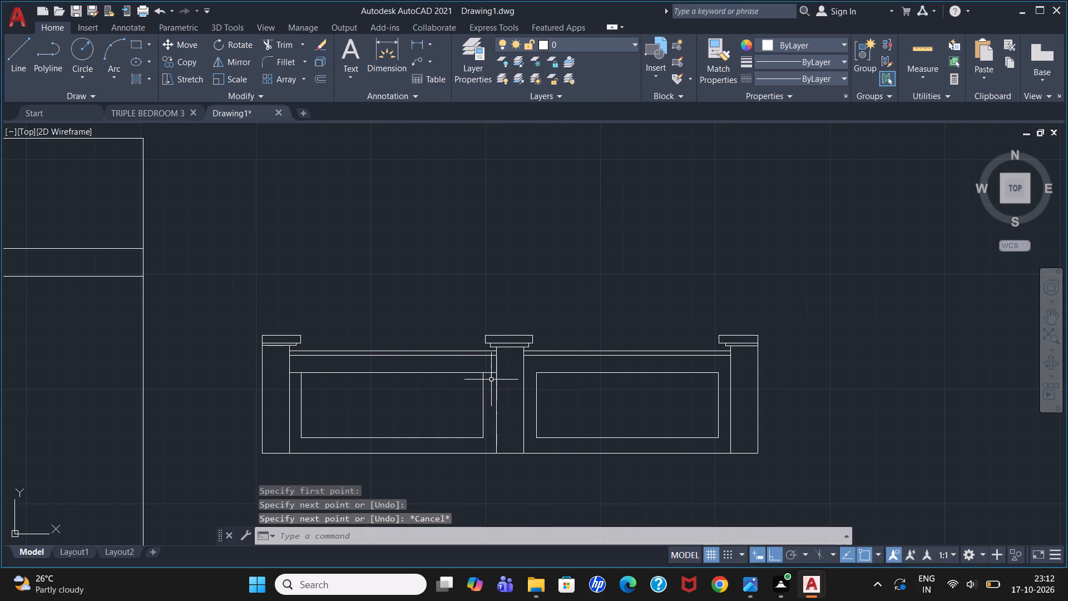
Draw a short horizontal line from the lower-left corner of the left bay's panel rectangle to the left post's inner line.
{"action": "key", "text": "l"}
{"action": "key", "text": "Return"}
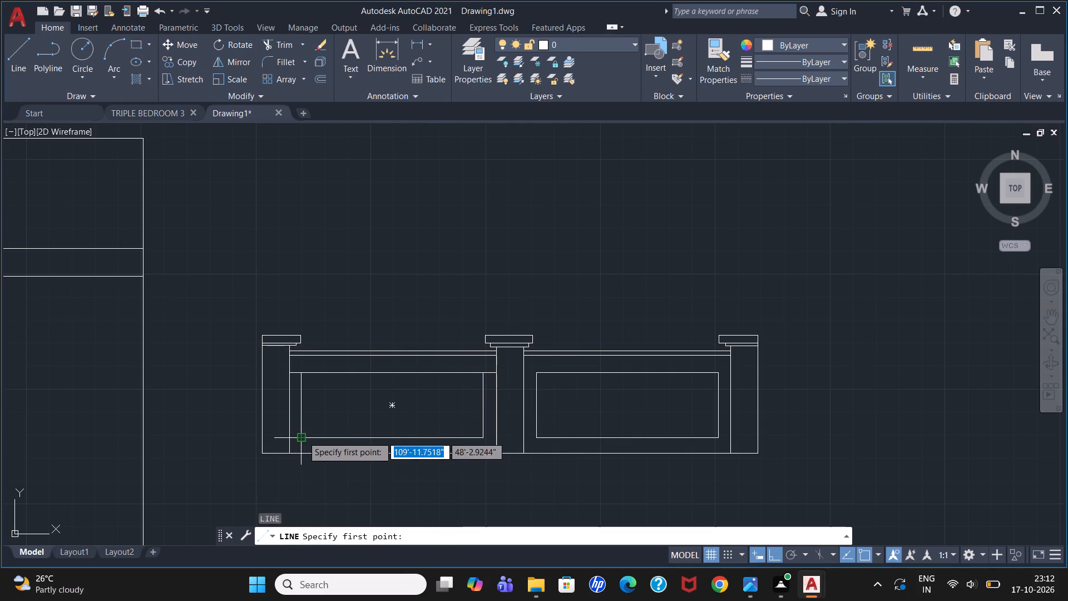
{"action": "left_click", "coordinate": [303, 436]}
{"action": "left_click", "coordinate": [291, 435]}
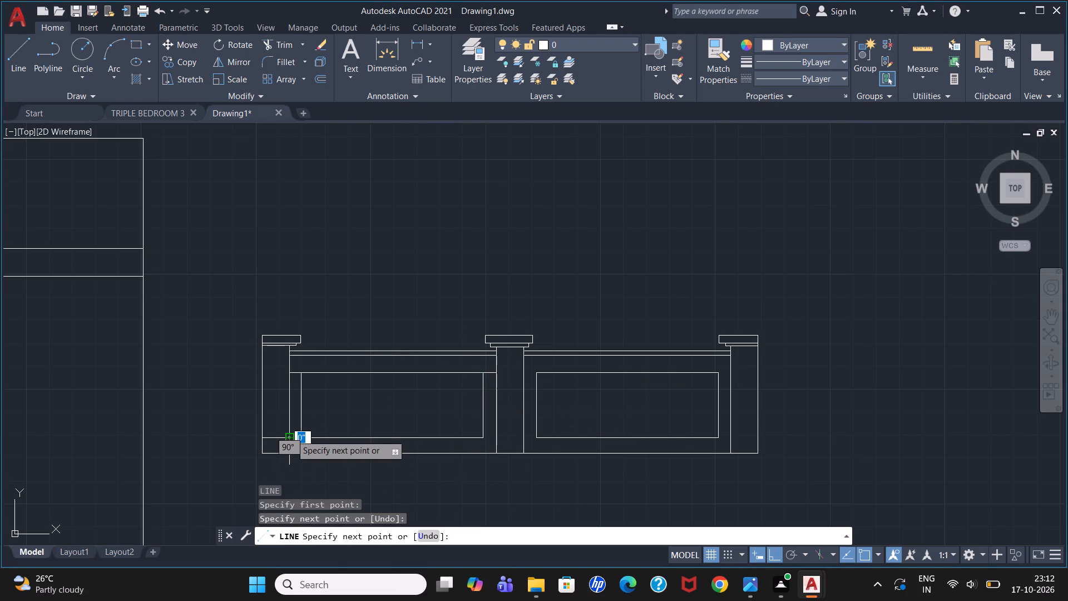
{"action": "key", "text": "l"}
{"action": "key", "text": "Return"}
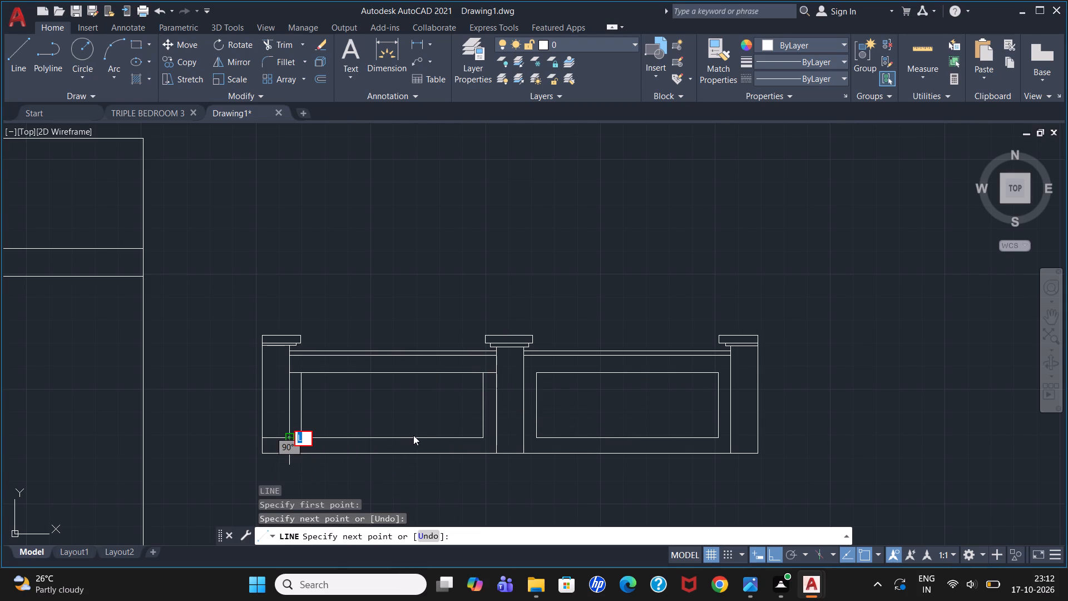
{"action": "key", "text": "Escape"}
{"action": "key", "text": "Escape"}
{"action": "key", "text": "Escape"}
{"action": "key", "text": "Escape"}
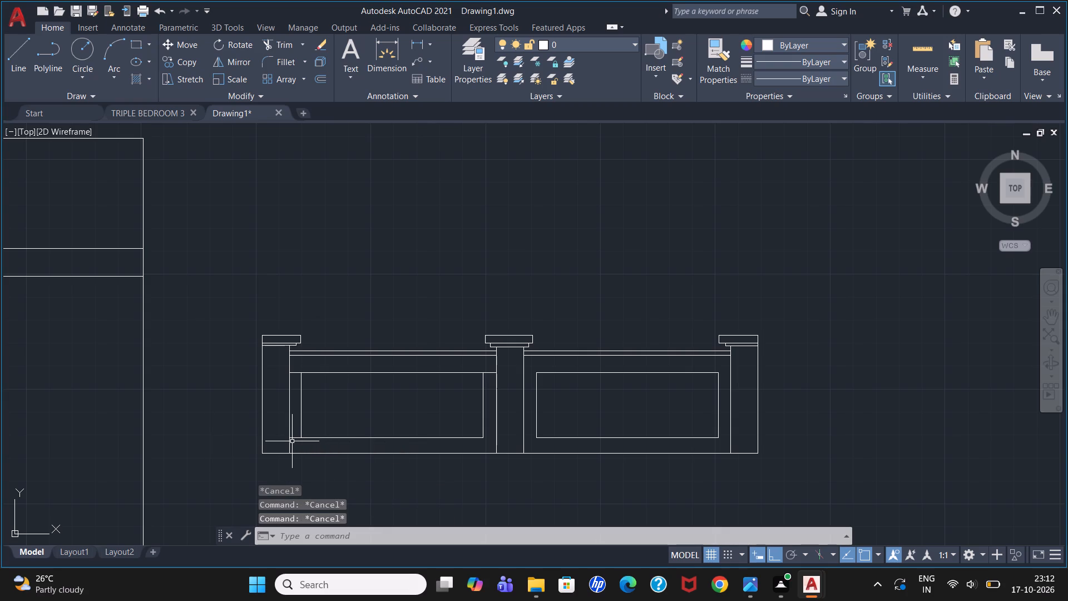
Draw a short horizontal line from the lower-right corner of the left bay's panel rectangle to the middle post.
{"action": "key", "text": "l"}
{"action": "key", "text": "Return"}
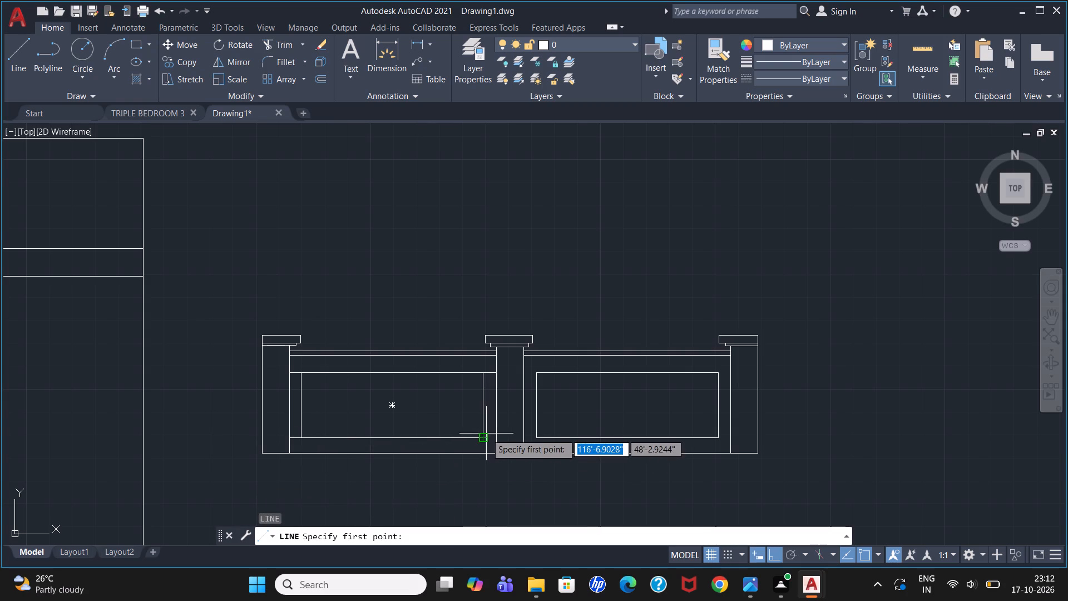
{"action": "left_click", "coordinate": [483, 439]}
{"action": "left_click", "coordinate": [497, 439]}
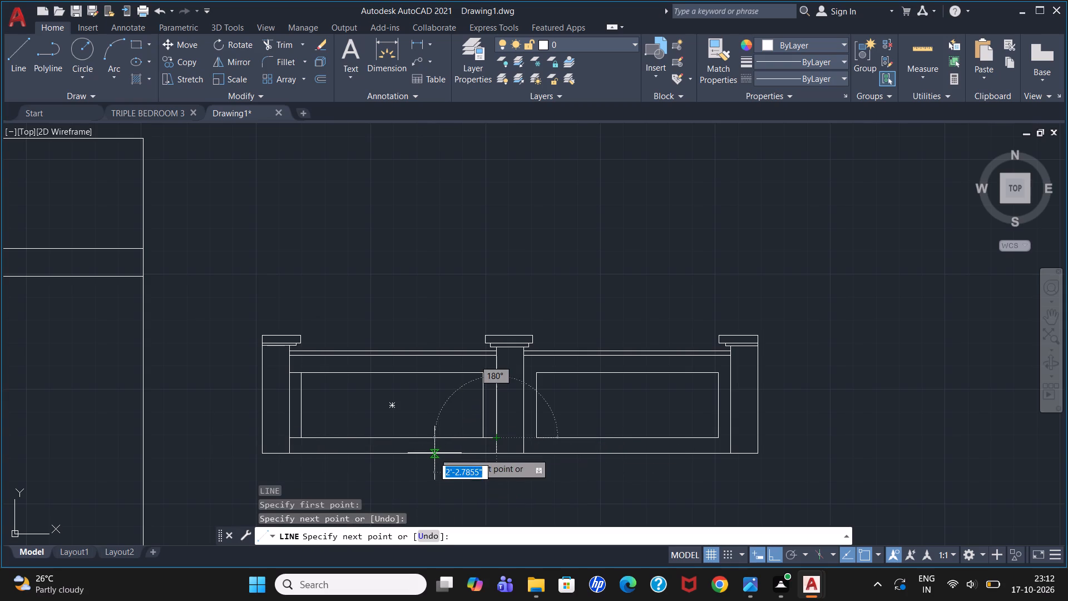
{"action": "key", "text": "Escape"}
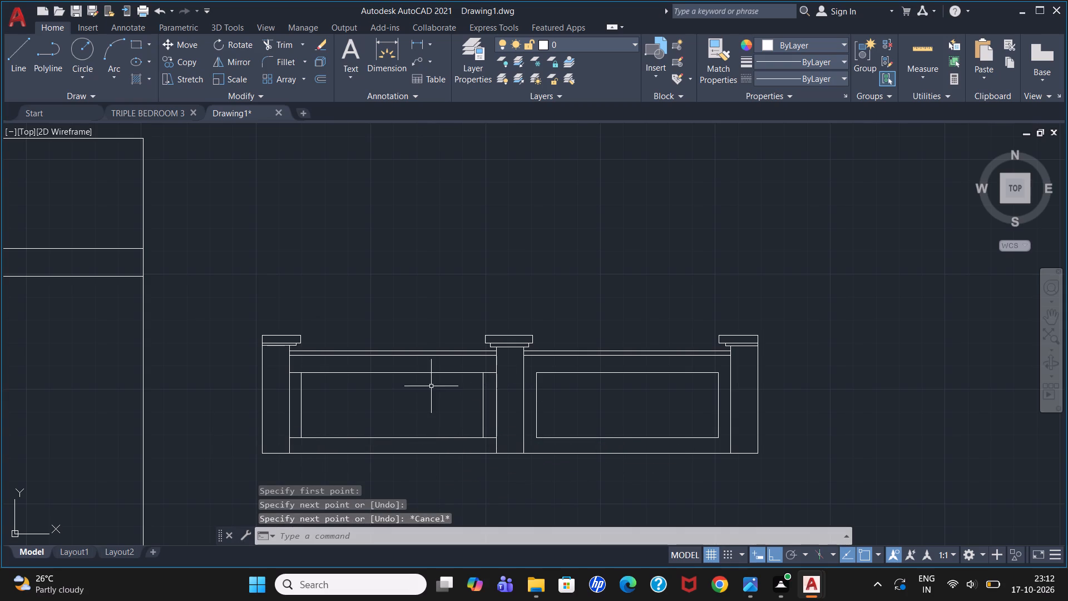
Connect the upper-left and lower-left corners of the right bay's panel rectangle to the middle post with short horizontal lines.
{"action": "key", "text": "l"}
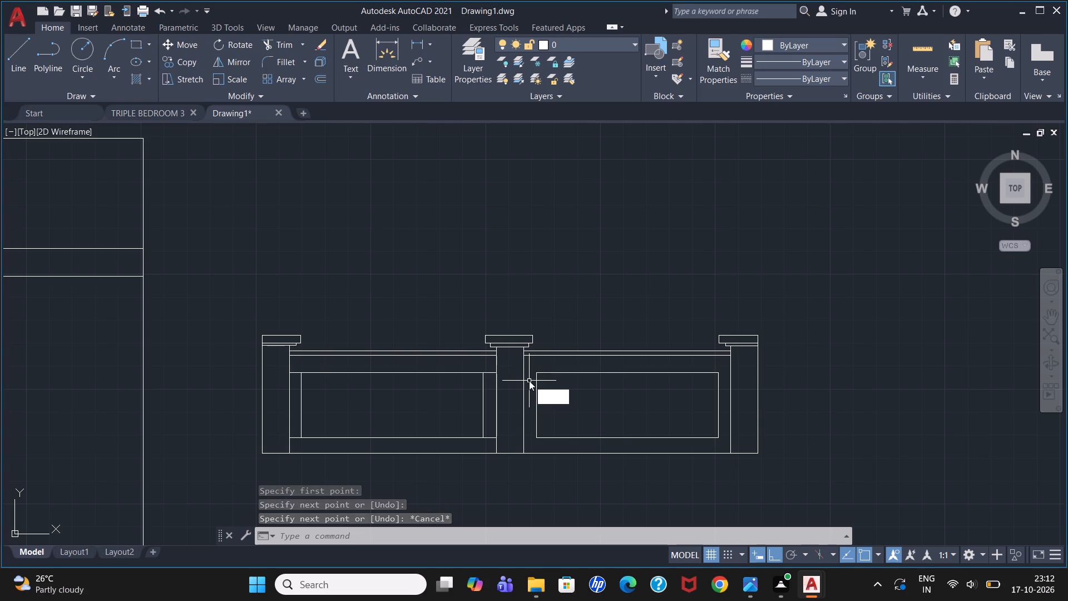
{"action": "key", "text": "Return"}
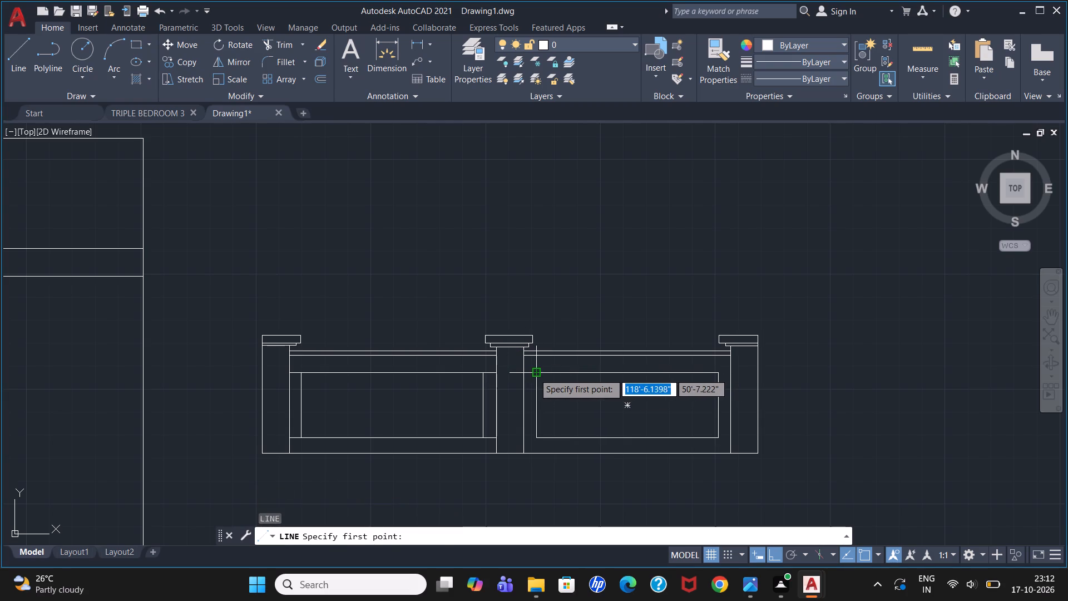
{"action": "left_click", "coordinate": [534, 373]}
{"action": "left_click", "coordinate": [523, 377]}
{"action": "key", "text": "Escape"}
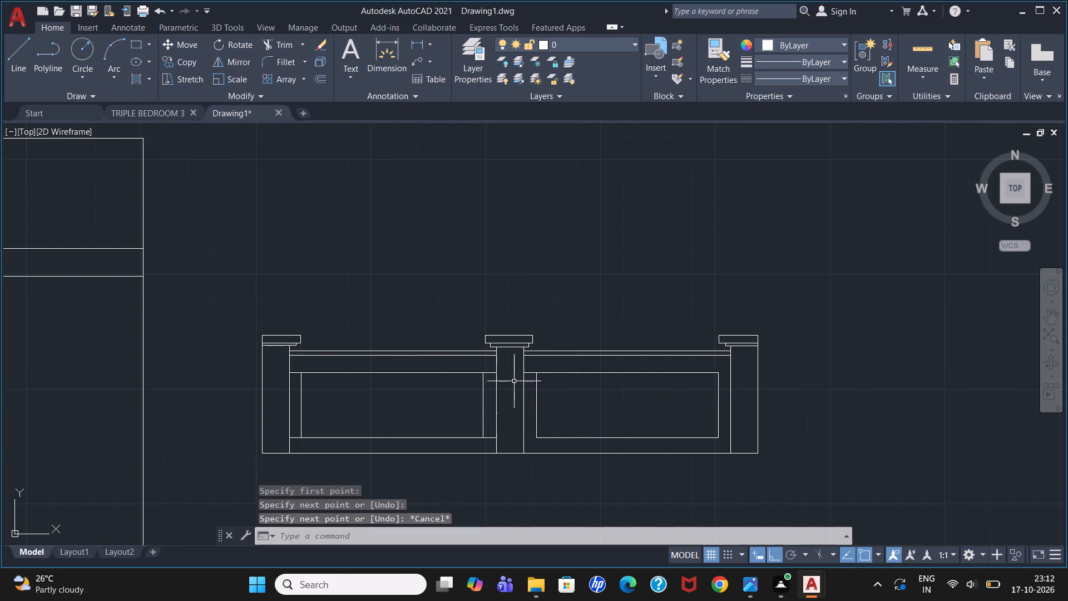
{"action": "key", "text": "l"}
{"action": "key", "text": "Return"}
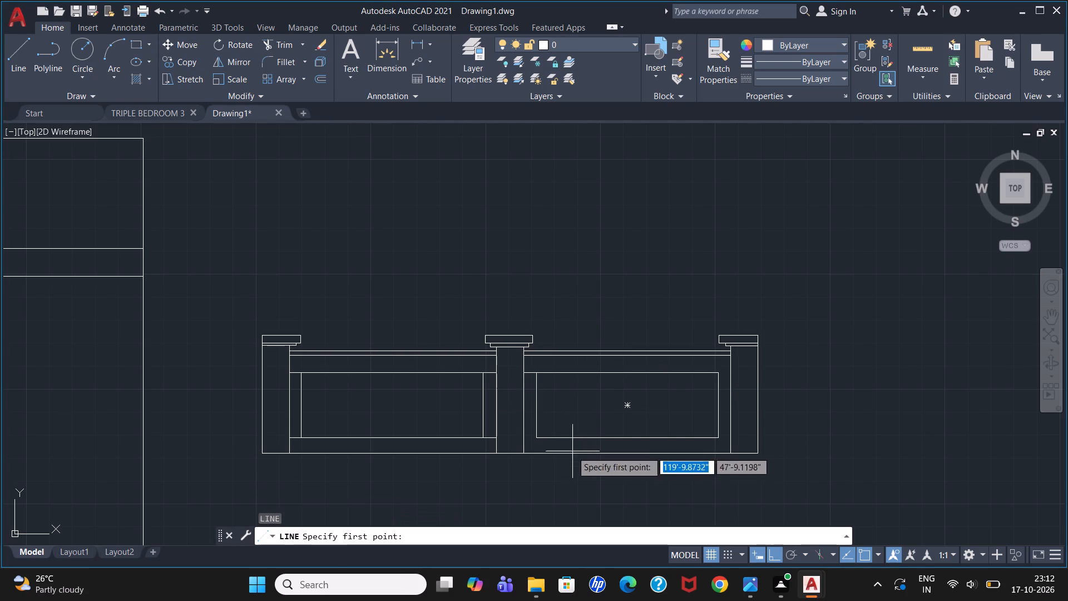
{"action": "left_click", "coordinate": [538, 439]}
{"action": "left_click", "coordinate": [528, 440]}
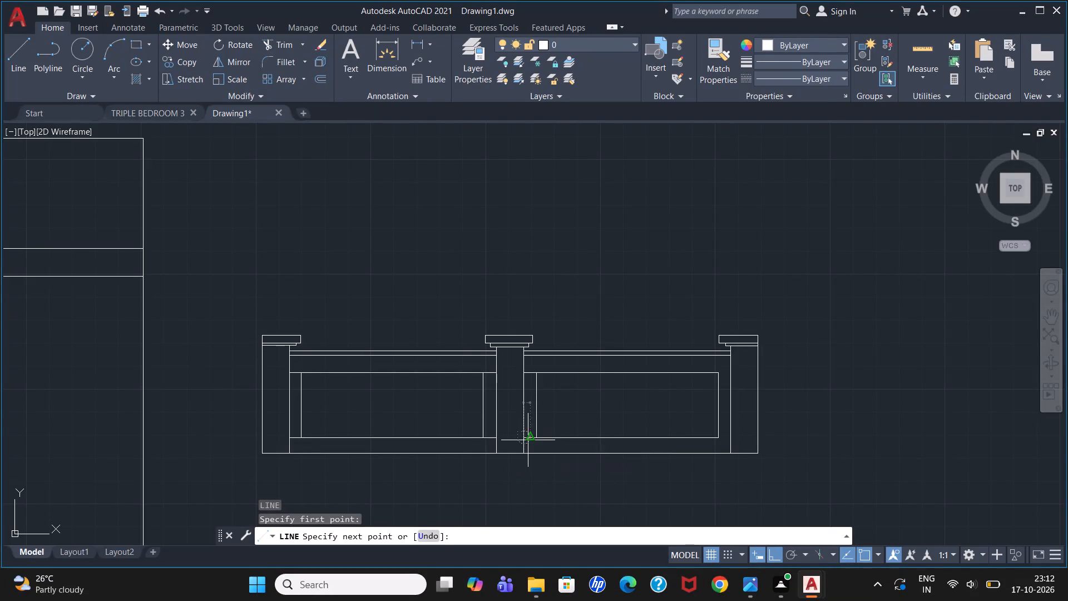
{"action": "key", "text": "Escape"}
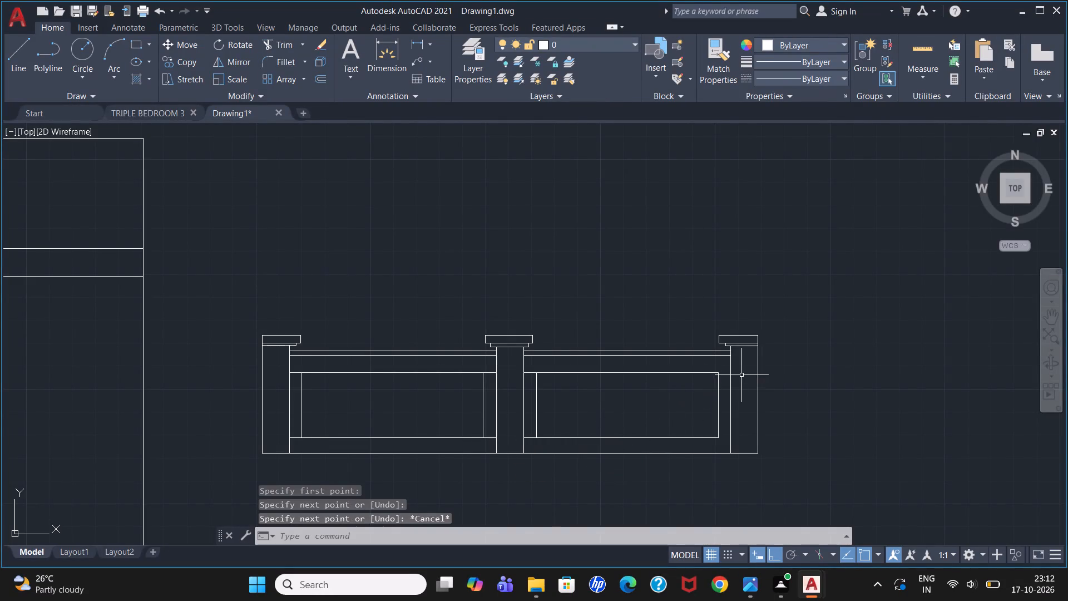
Connect the upper-right and lower-right corners of the right bay's panel rectangle to the right post's inner line with short horizontal lines.
{"action": "key", "text": "l"}
{"action": "key", "text": "Return"}
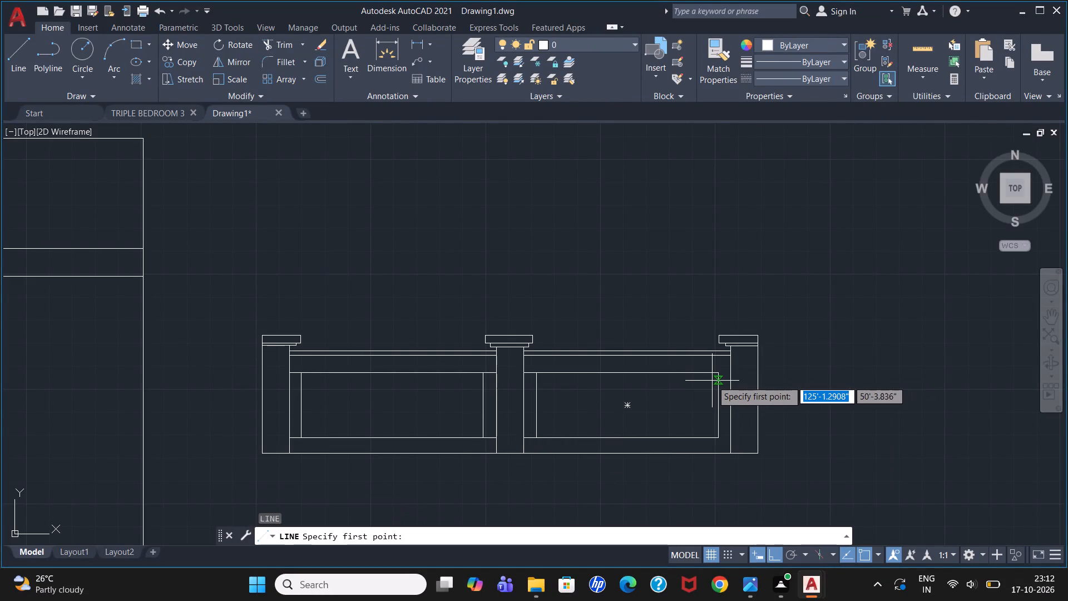
{"action": "left_click", "coordinate": [713, 375]}
{"action": "left_click", "coordinate": [728, 375]}
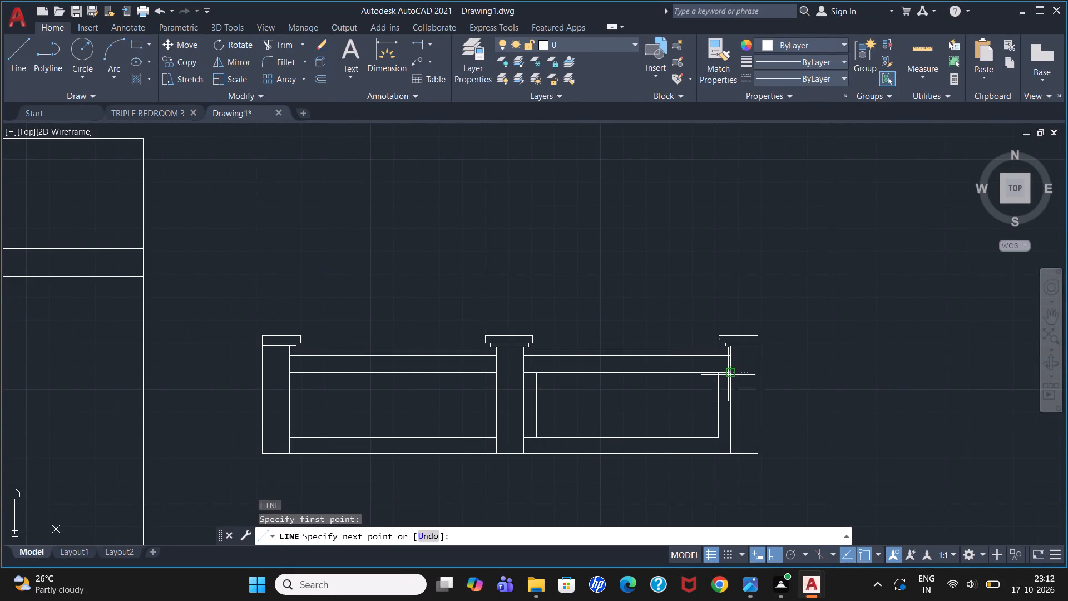
{"action": "key", "text": "Escape"}
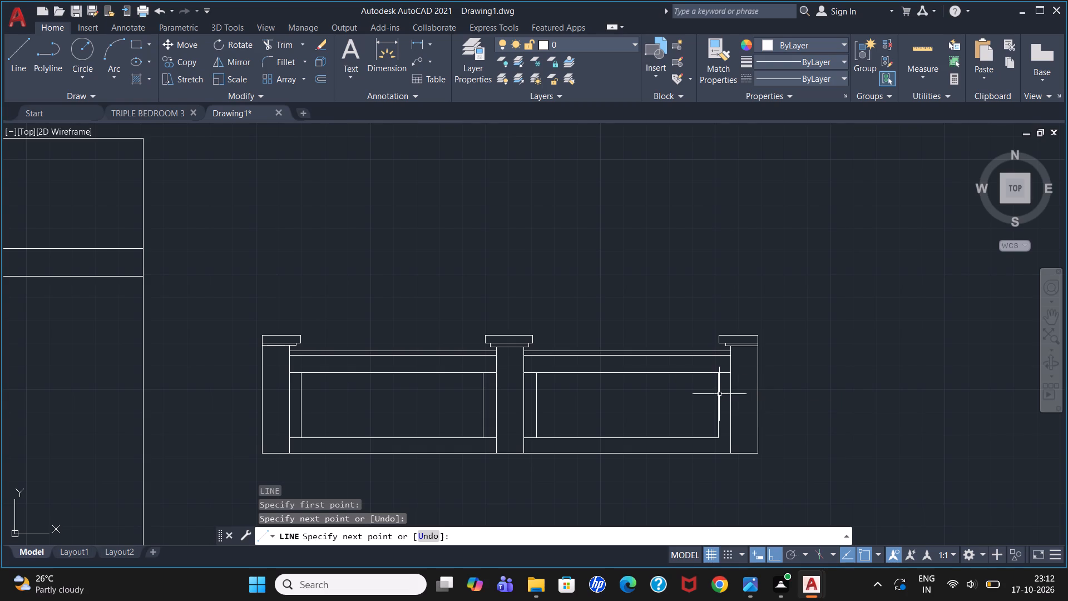
{"action": "key", "text": "l"}
{"action": "key", "text": "Return"}
{"action": "left_click", "coordinate": [721, 436]}
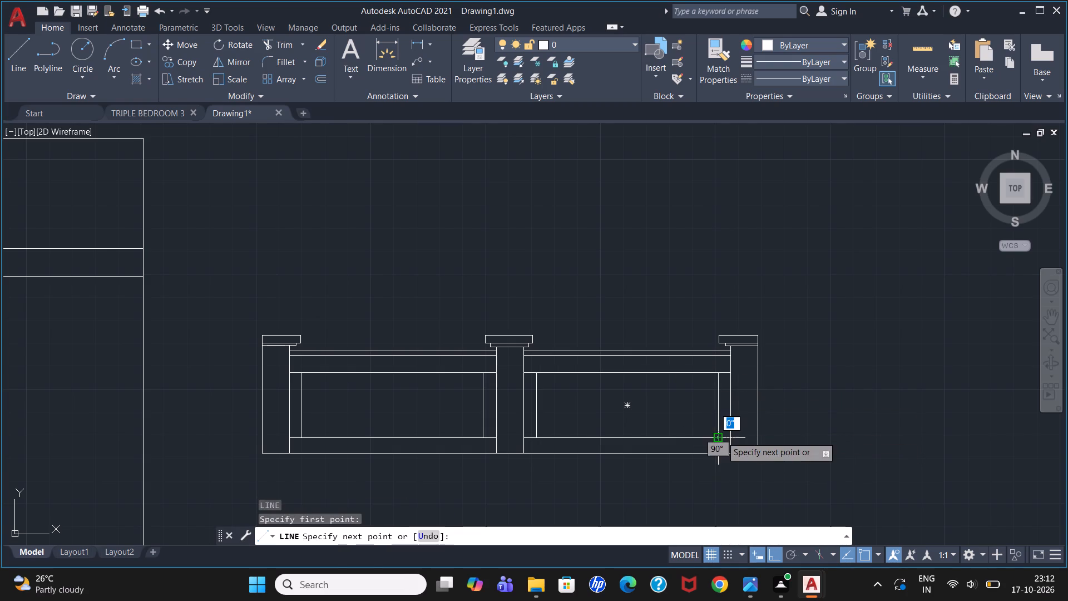
{"action": "left_click", "coordinate": [731, 436]}
{"action": "key", "text": "Escape"}
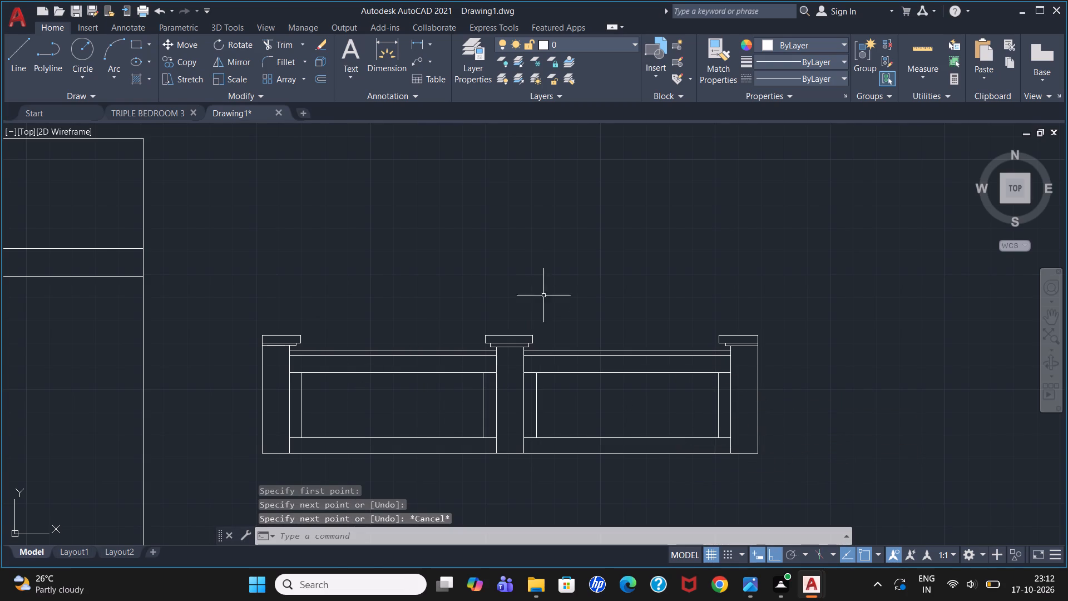
Hatch the inner panel rectangles of both railing bays with the NET3 pattern.
{"action": "scroll", "coordinate": [498, 363], "scroll_direction": "down", "scroll_amount": 1}
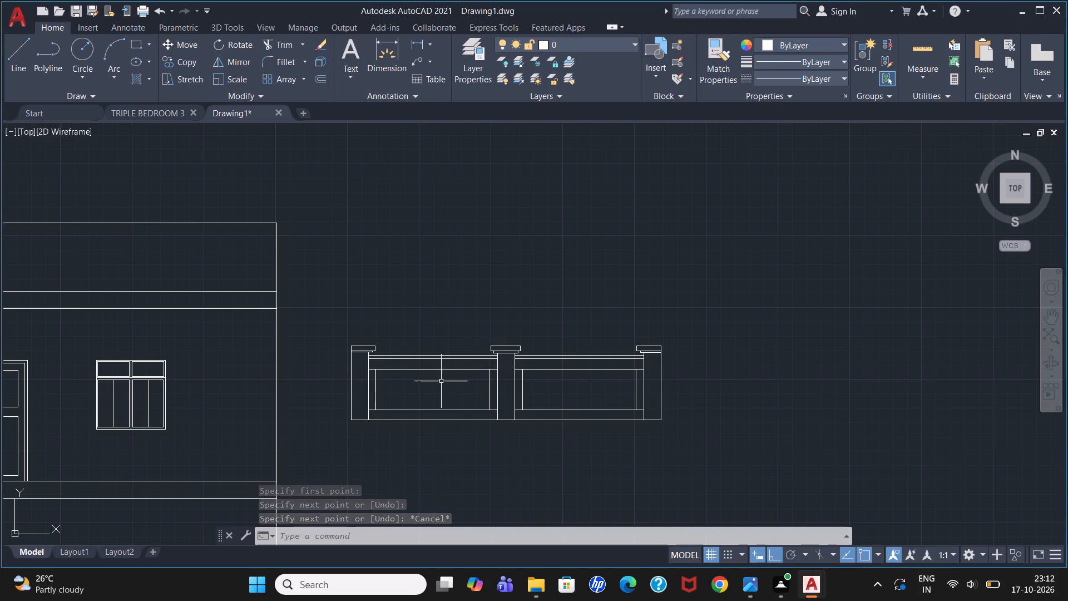
{"action": "scroll", "coordinate": [440, 381], "scroll_direction": "up", "scroll_amount": 1}
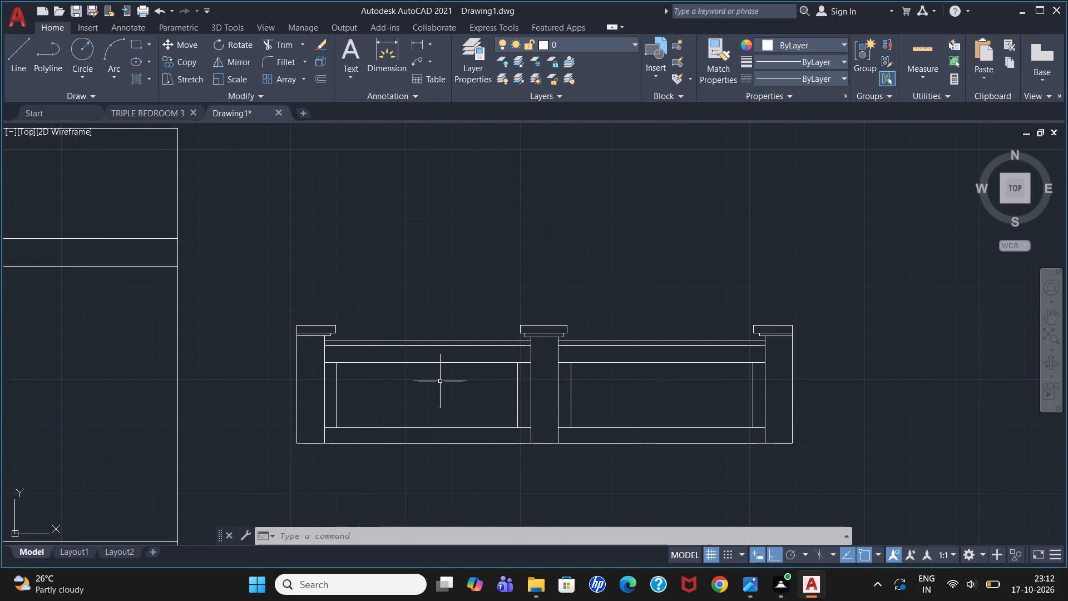
{"action": "type", "text": "HAT"}
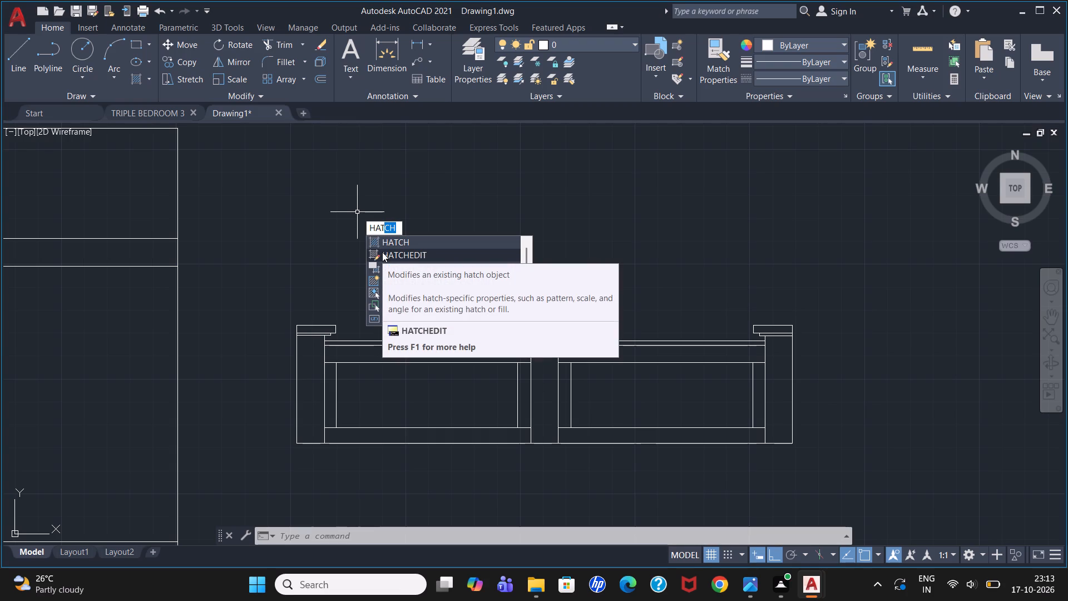
{"action": "left_click", "coordinate": [440, 242]}
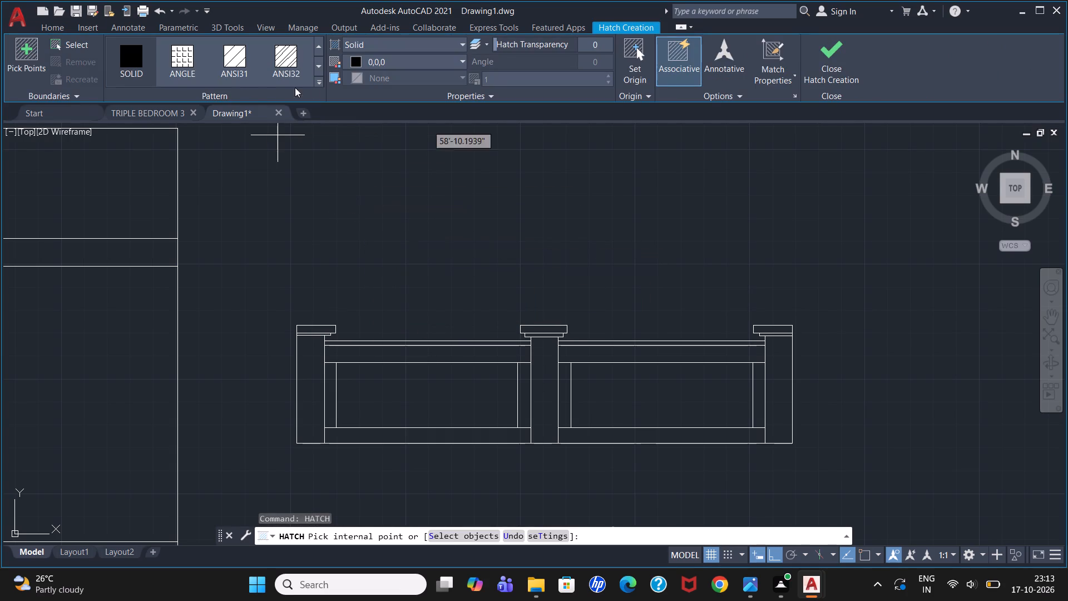
{"action": "left_click", "coordinate": [317, 82]}
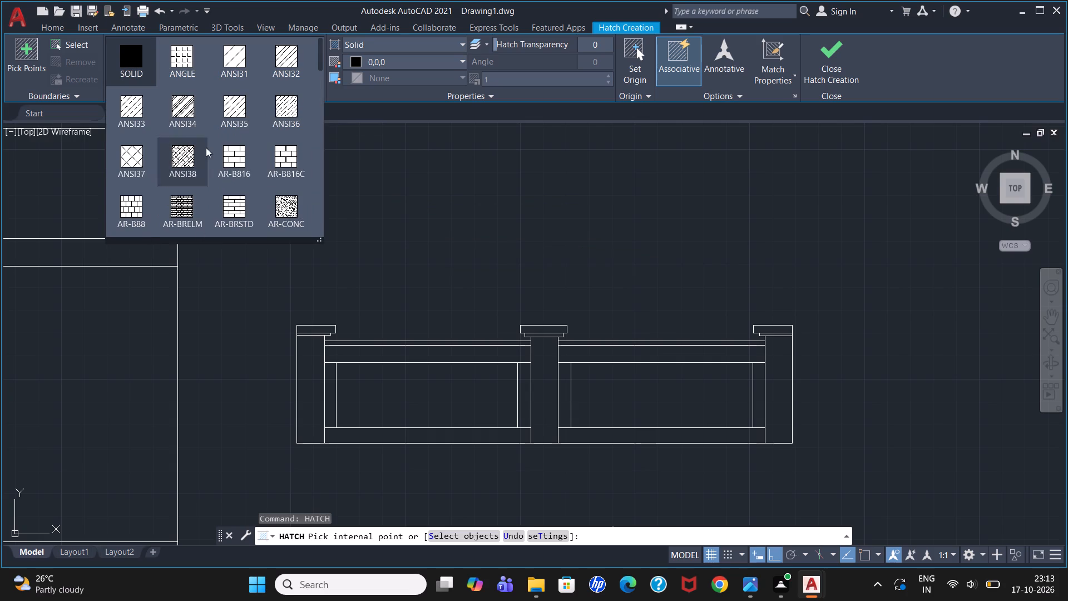
{"action": "scroll", "coordinate": [246, 139], "scroll_direction": "down", "scroll_amount": 2}
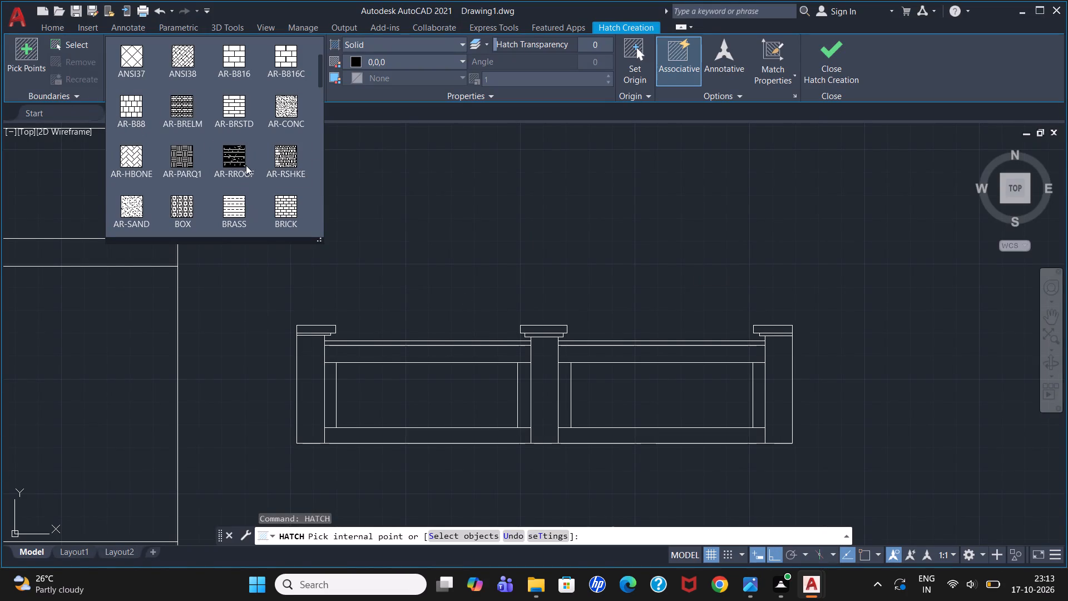
{"action": "scroll", "coordinate": [251, 161], "scroll_direction": "down", "scroll_amount": 2}
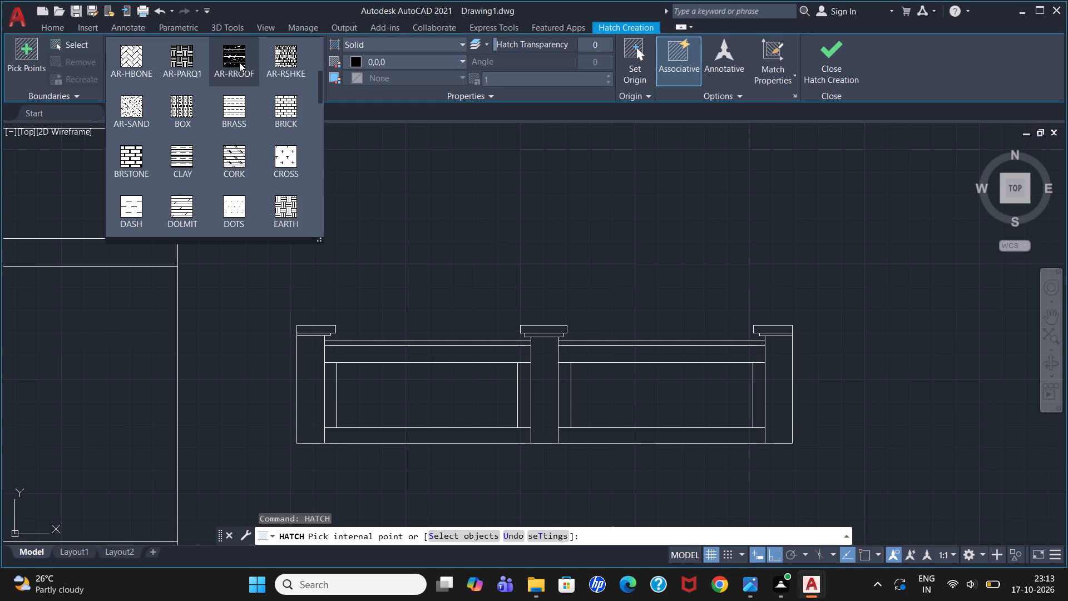
{"action": "scroll", "coordinate": [233, 91], "scroll_direction": "down", "scroll_amount": 1}
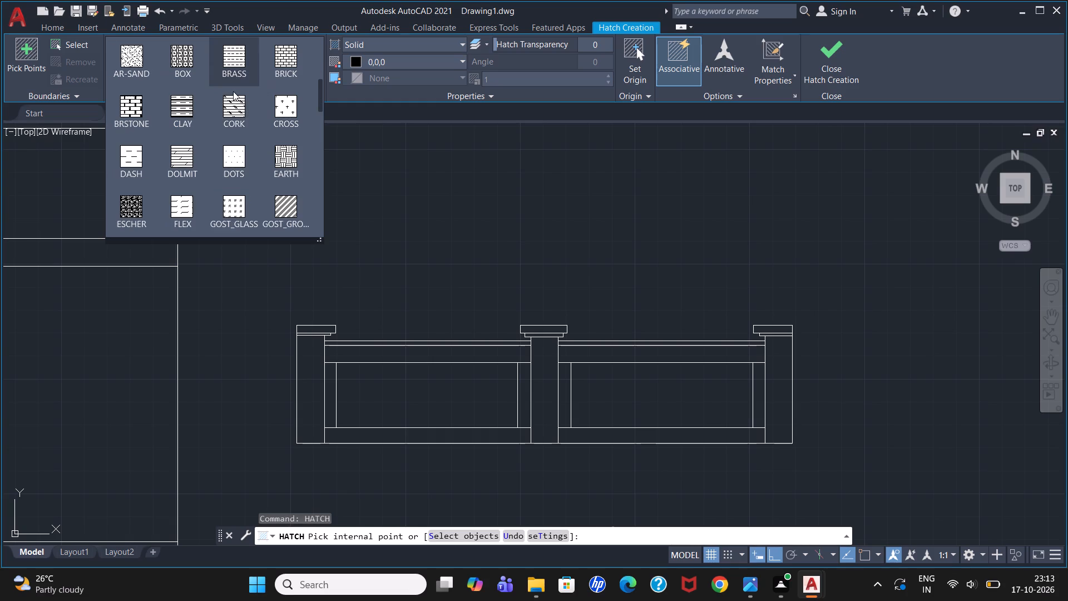
{"action": "scroll", "coordinate": [245, 117], "scroll_direction": "down", "scroll_amount": 1}
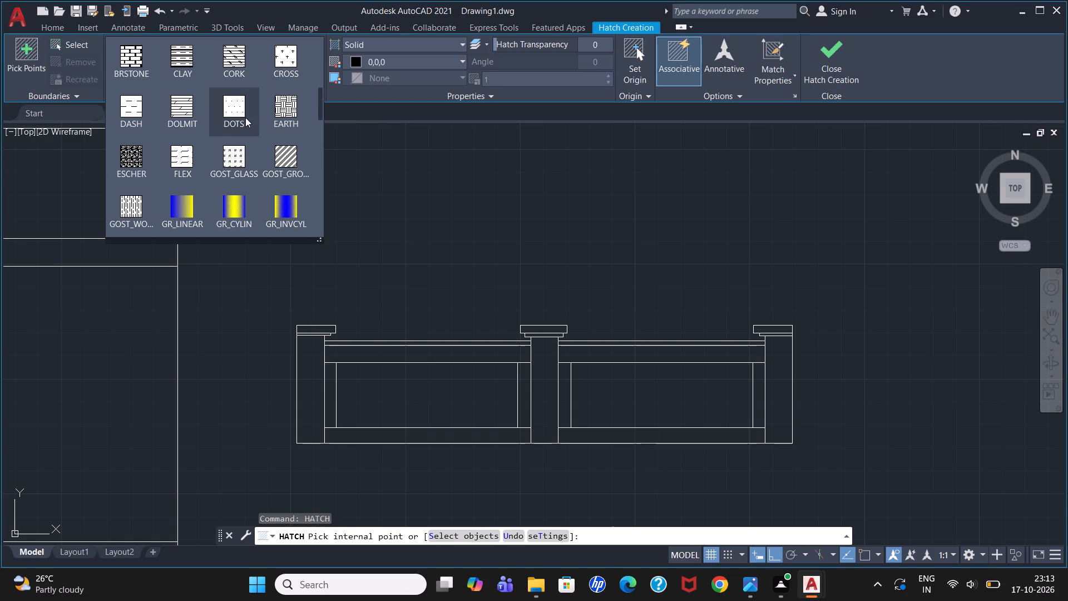
{"action": "scroll", "coordinate": [245, 118], "scroll_direction": "down", "scroll_amount": 3}
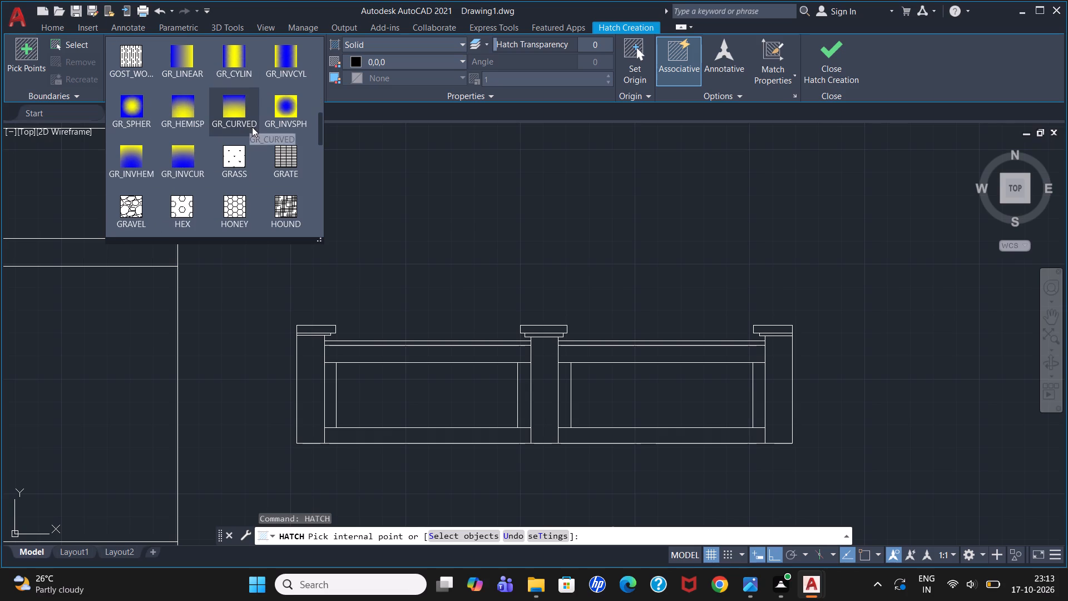
{"action": "scroll", "coordinate": [236, 142], "scroll_direction": "down", "scroll_amount": 2}
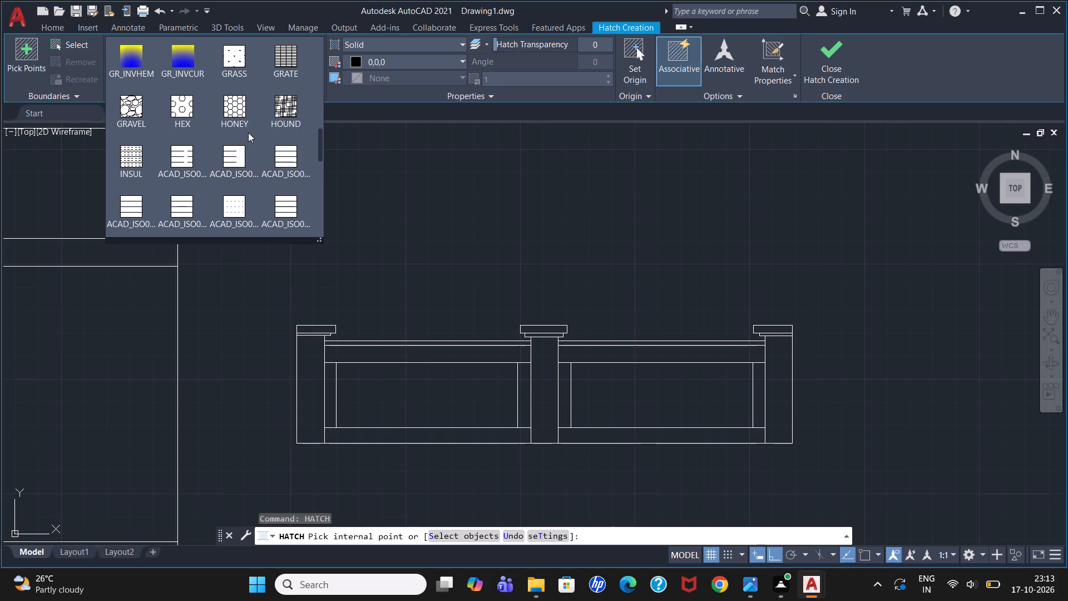
{"action": "scroll", "coordinate": [248, 132], "scroll_direction": "down", "scroll_amount": 5}
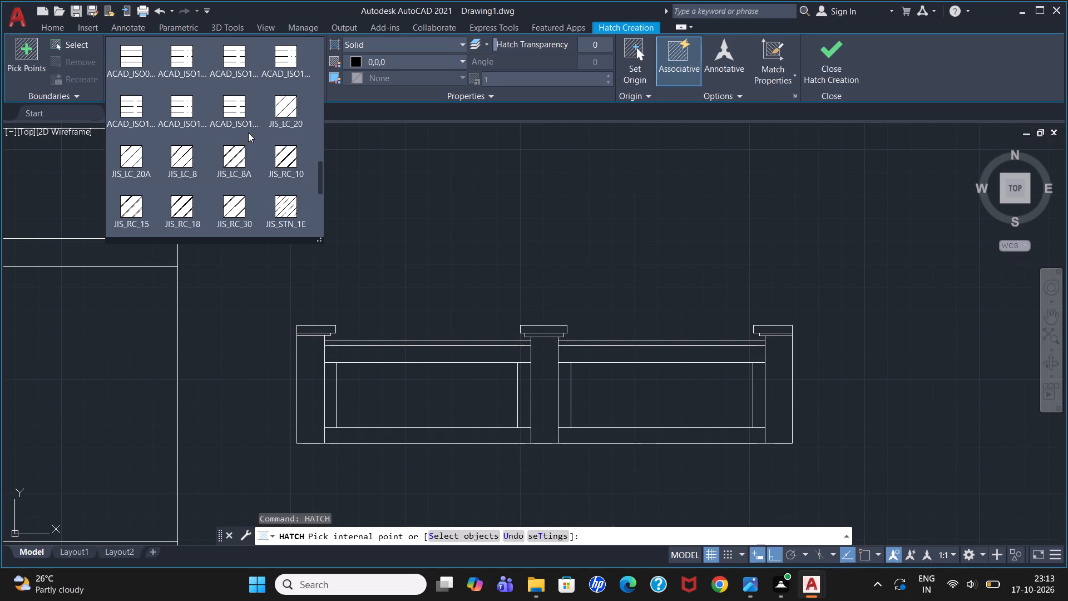
{"action": "scroll", "coordinate": [248, 132], "scroll_direction": "down", "scroll_amount": 2}
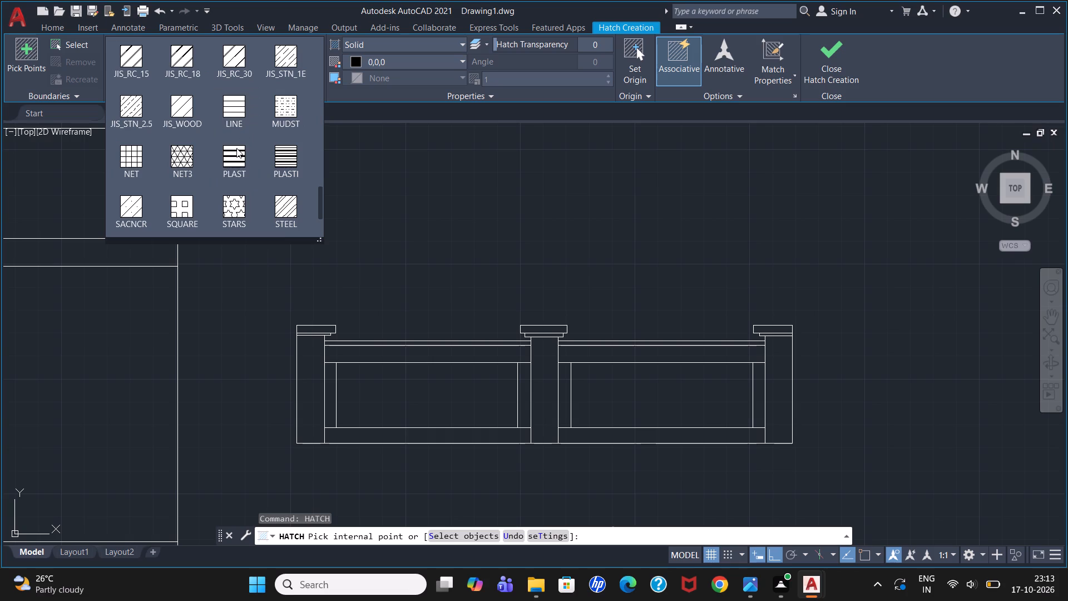
{"action": "scroll", "coordinate": [234, 162], "scroll_direction": "down", "scroll_amount": 1}
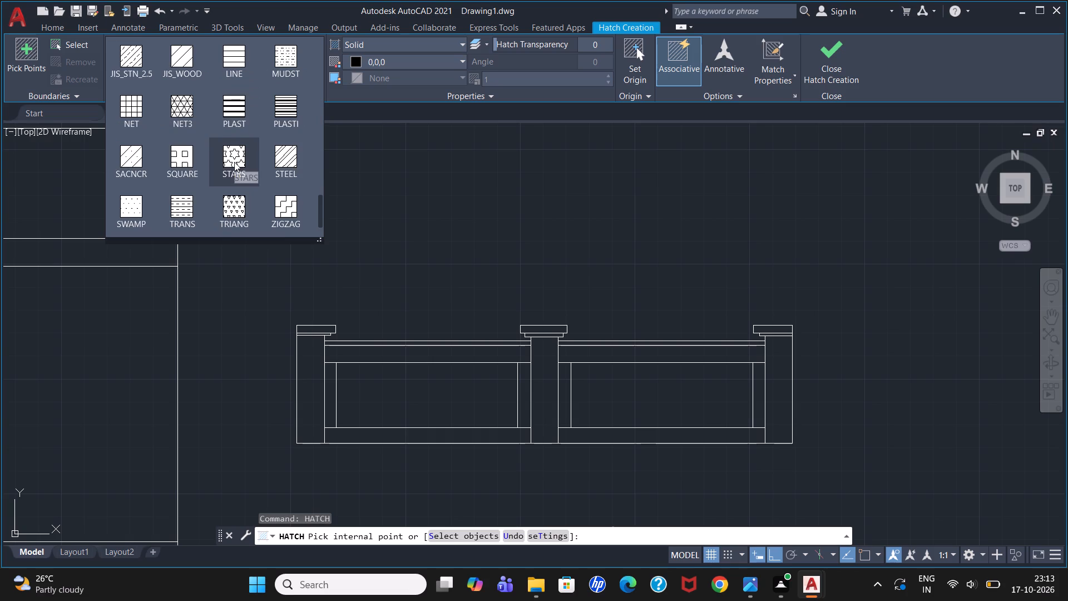
{"action": "scroll", "coordinate": [242, 158], "scroll_direction": "down", "scroll_amount": 1}
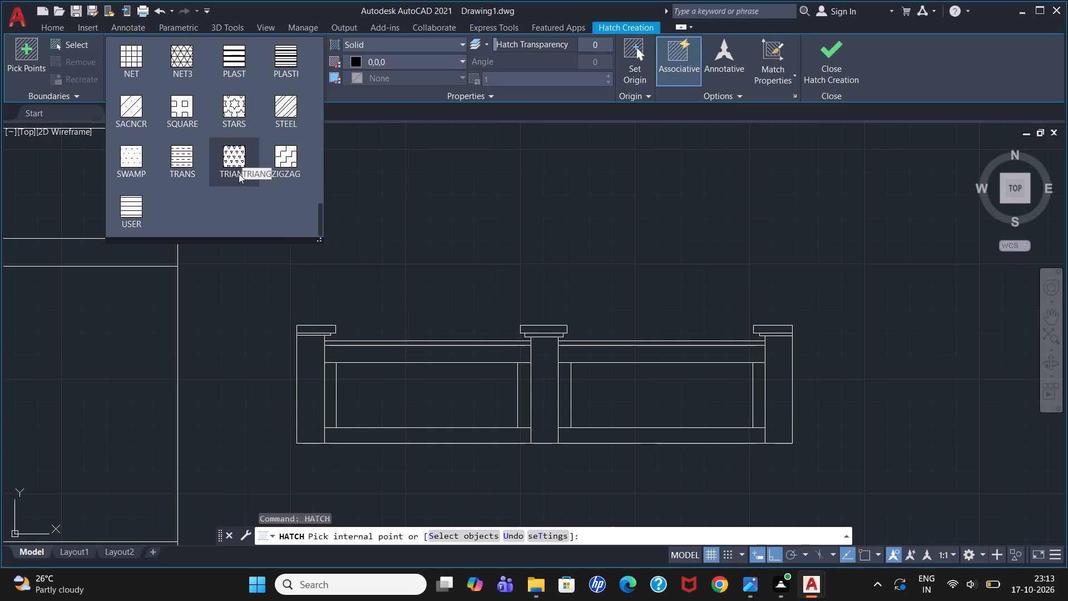
{"action": "scroll", "coordinate": [234, 184], "scroll_direction": "up", "scroll_amount": 2}
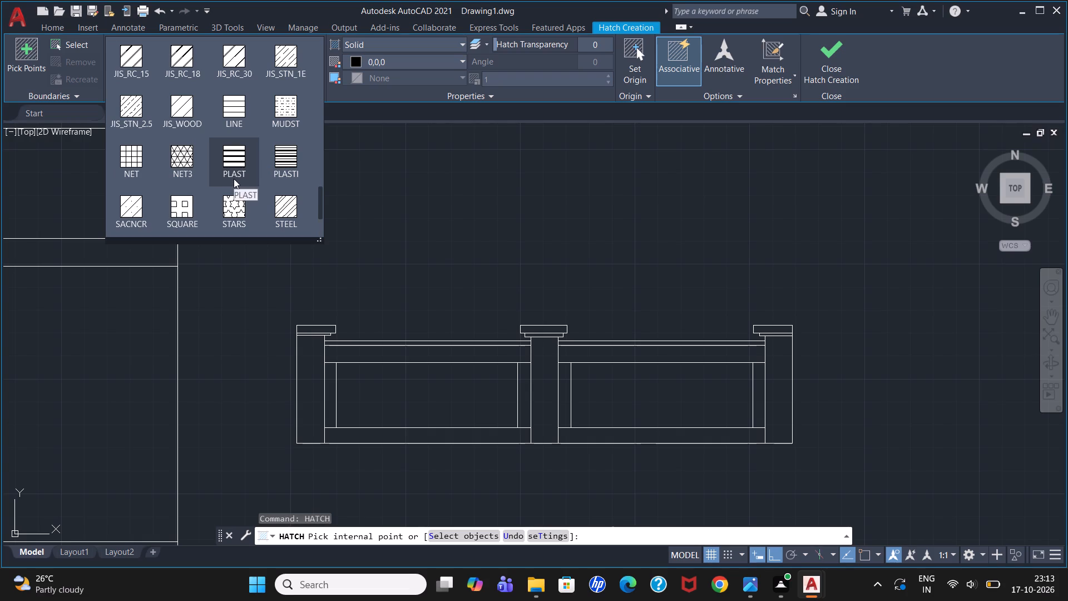
{"action": "left_click", "coordinate": [176, 163]}
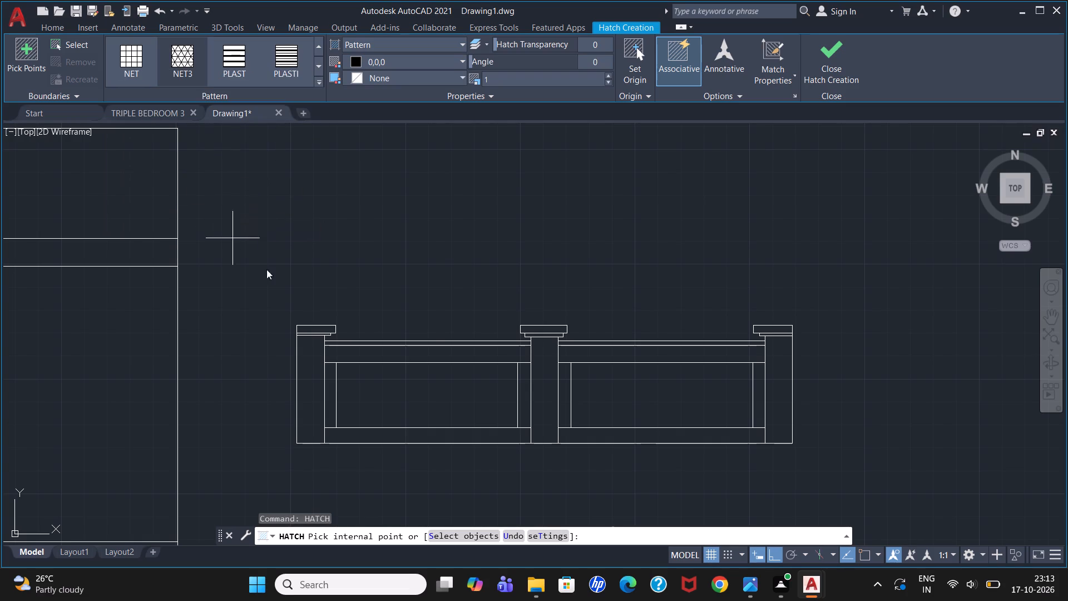
{"action": "left_click", "coordinate": [380, 387]}
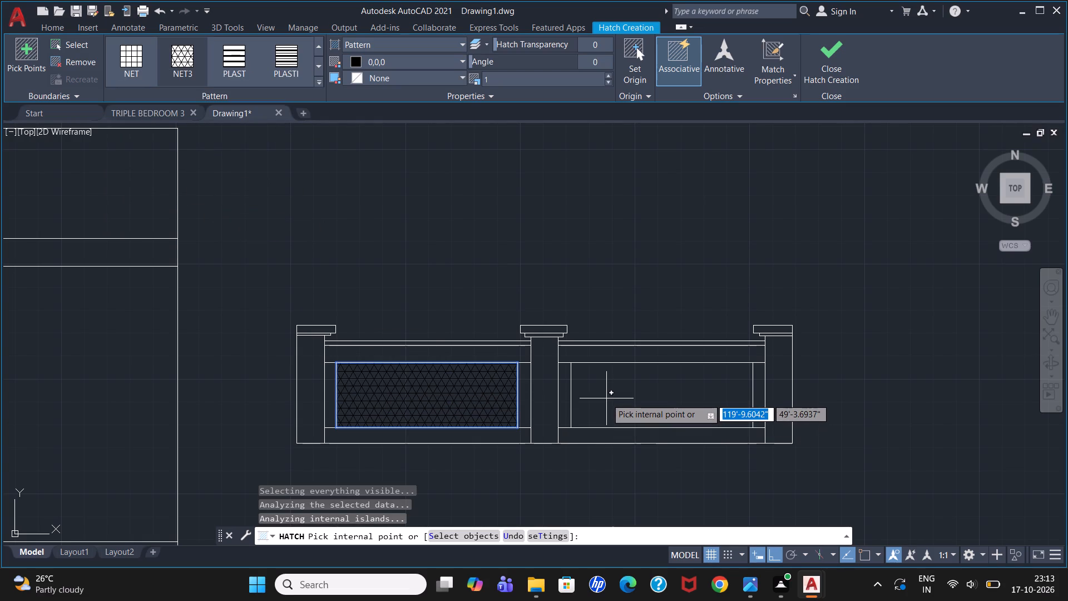
{"action": "left_click", "coordinate": [606, 398]}
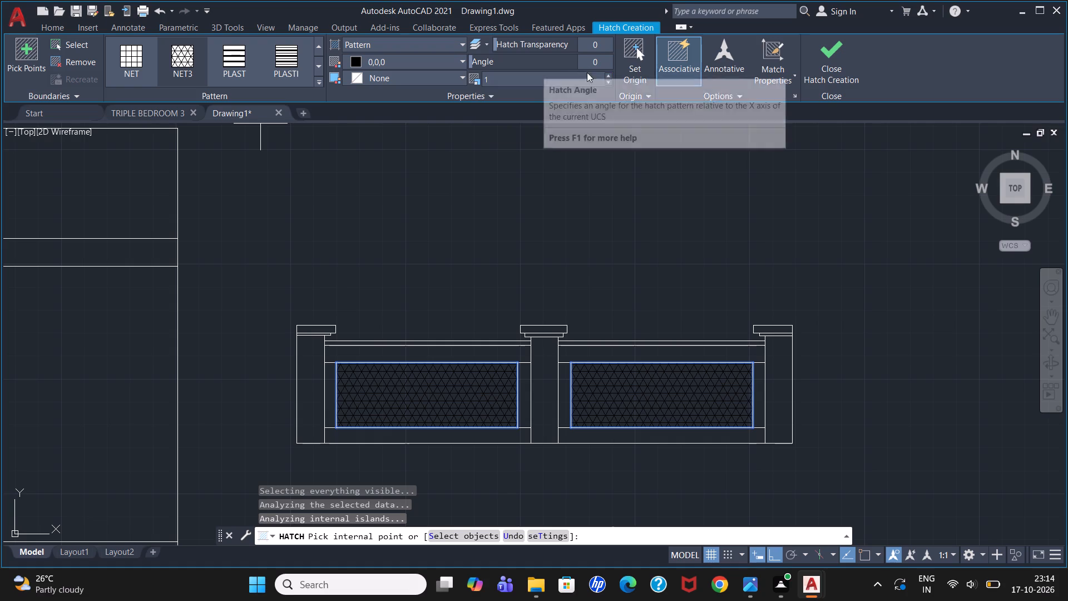
Set the pattern scale of the two panels' hatch to 1.5 and finish the Hatch command.
{"action": "left_click", "coordinate": [606, 75]}
{"action": "left_click", "coordinate": [606, 75]}
{"action": "triple_click", "coordinate": [606, 75]}
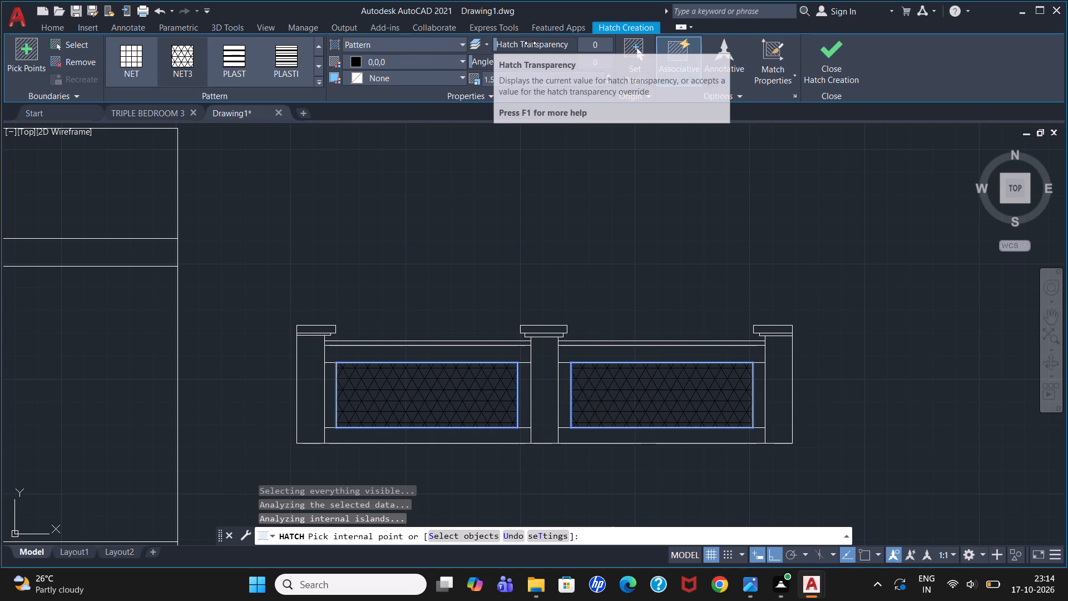
{"action": "left_click", "coordinate": [490, 43]}
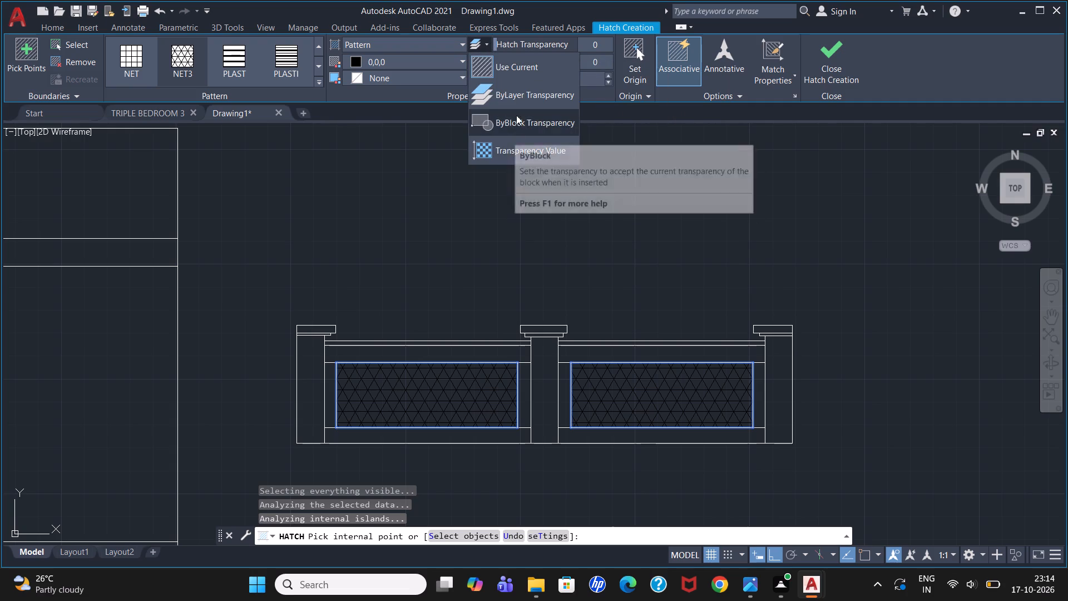
{"action": "left_click", "coordinate": [463, 125]}
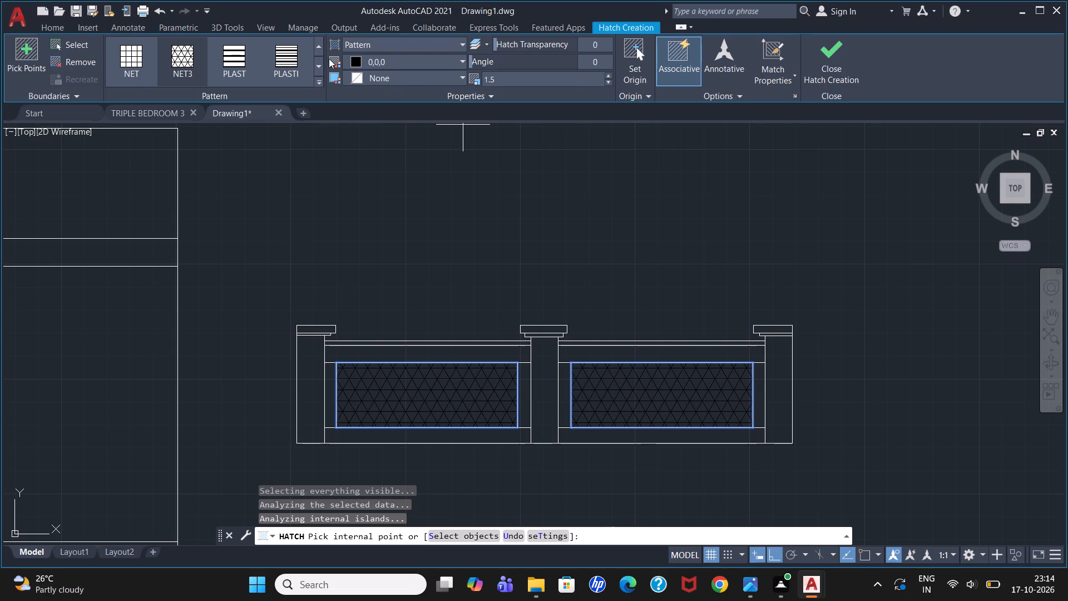
{"action": "left_click", "coordinate": [461, 63]}
{"action": "left_click", "coordinate": [461, 62]}
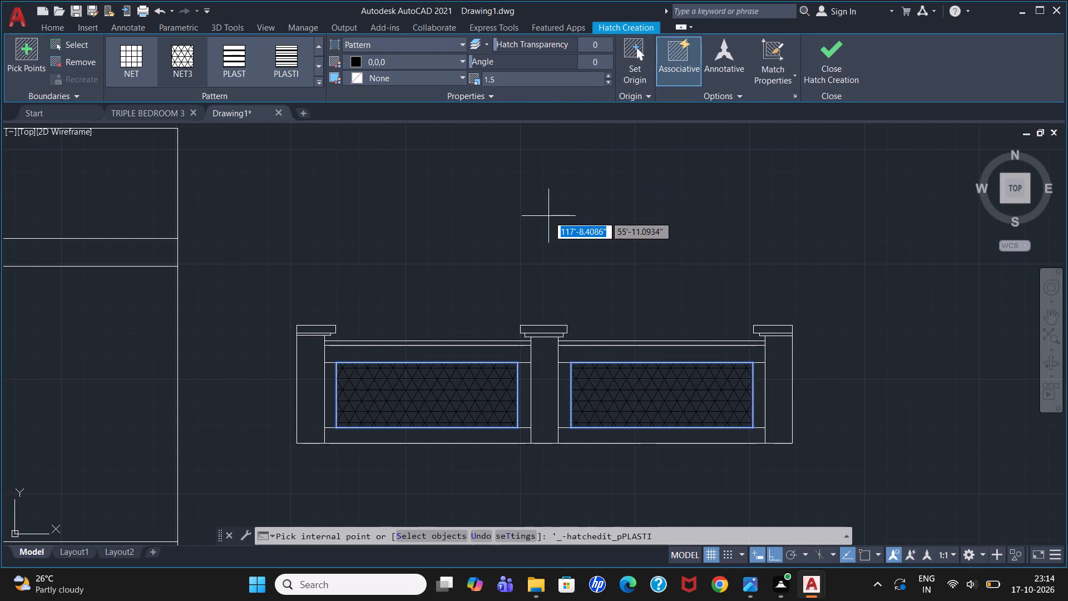
{"action": "key", "text": "Escape"}
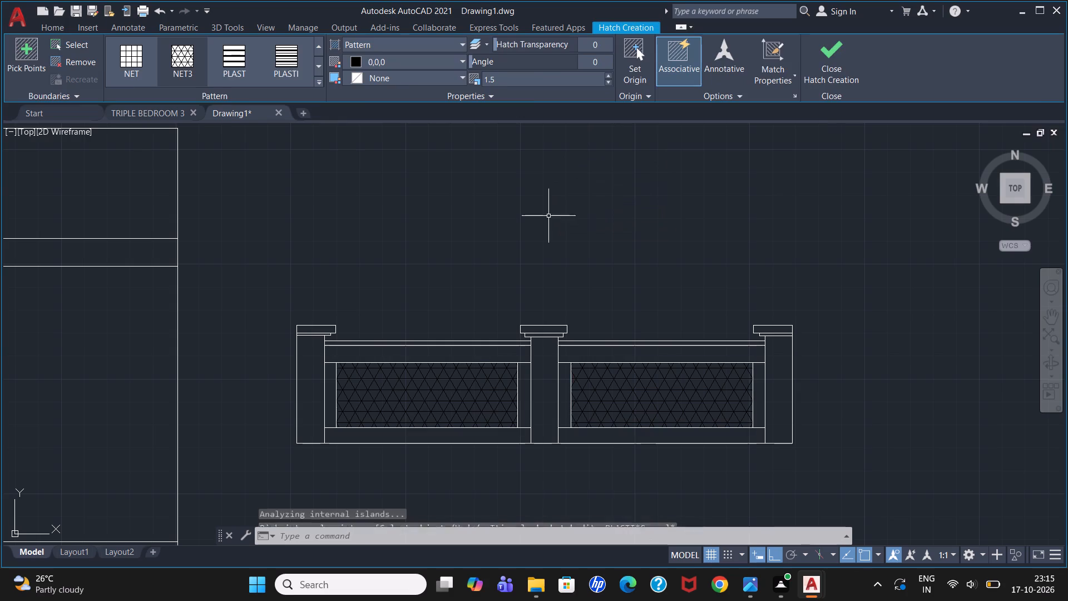
Change the colour of the railing panels' hatch to ByLayer.
{"action": "scroll", "coordinate": [608, 327], "scroll_direction": "down", "scroll_amount": 1}
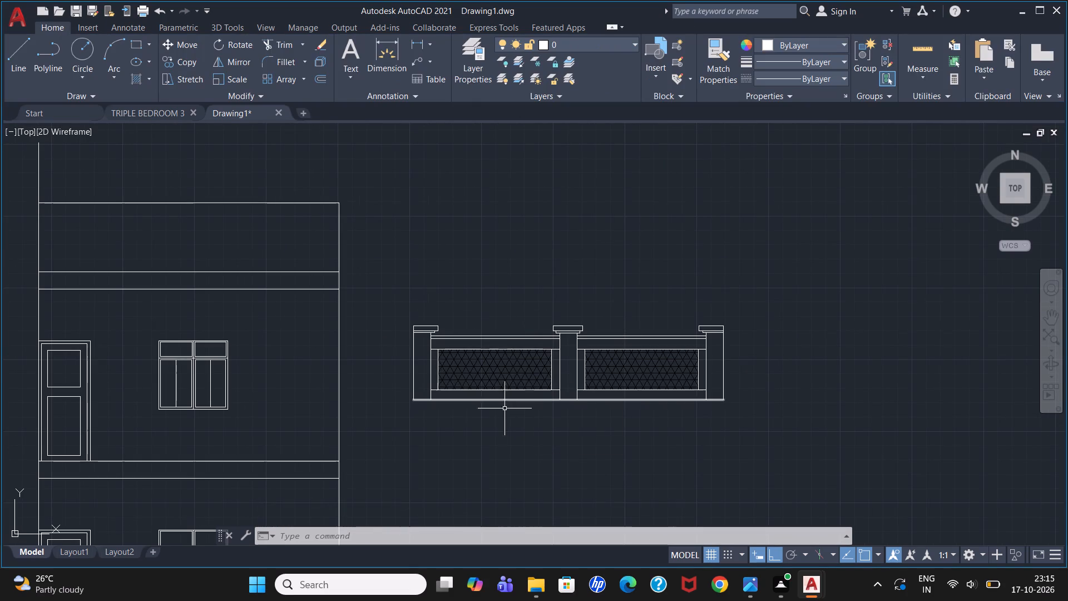
{"action": "left_click", "coordinate": [495, 378]}
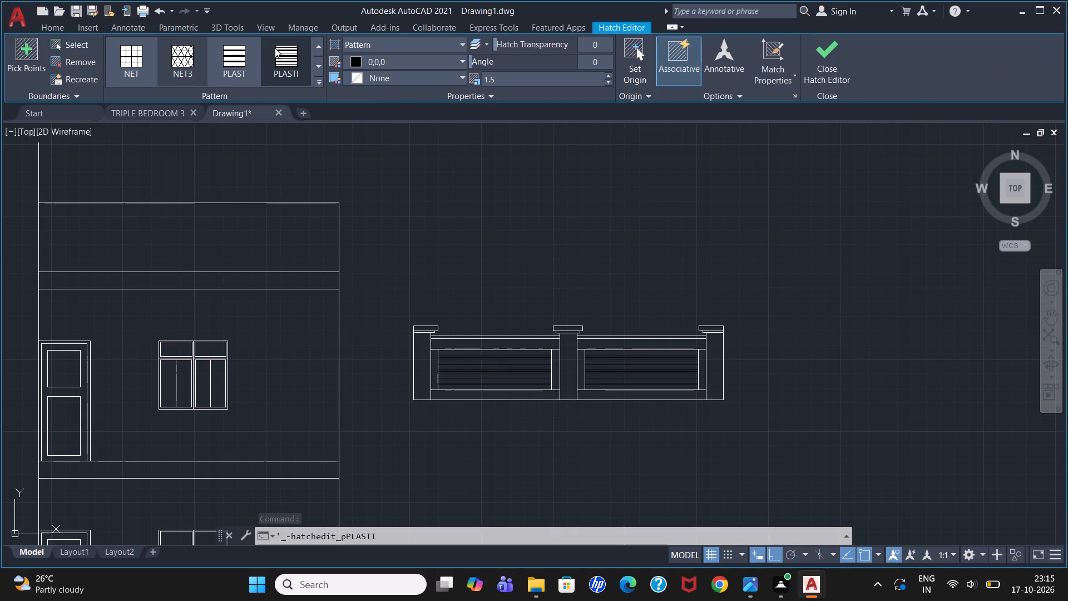
{"action": "left_click", "coordinate": [368, 60]}
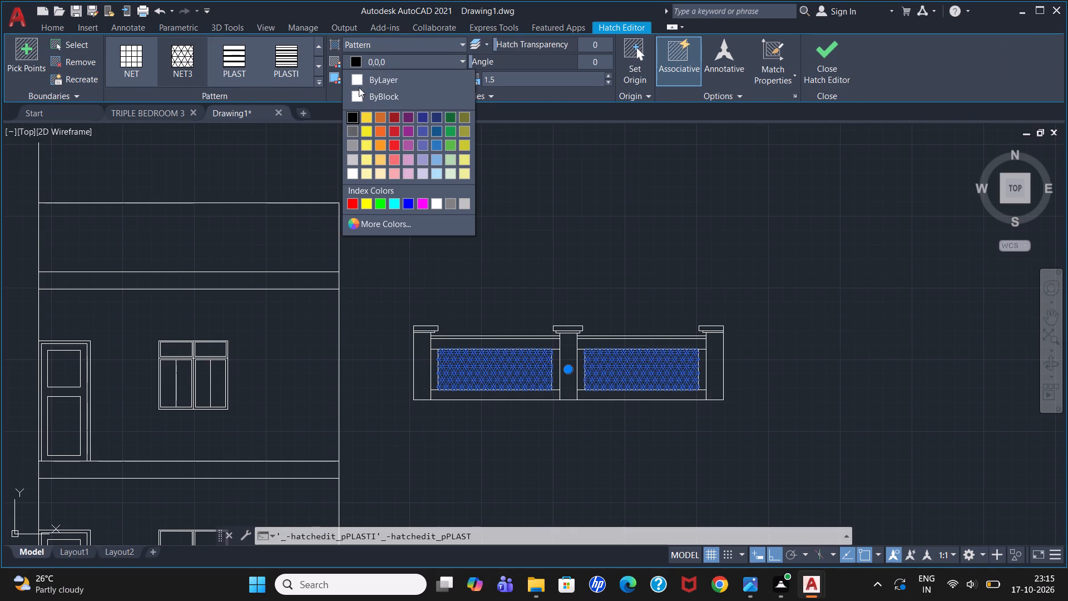
{"action": "left_click", "coordinate": [361, 78]}
{"action": "left_click", "coordinate": [543, 213]}
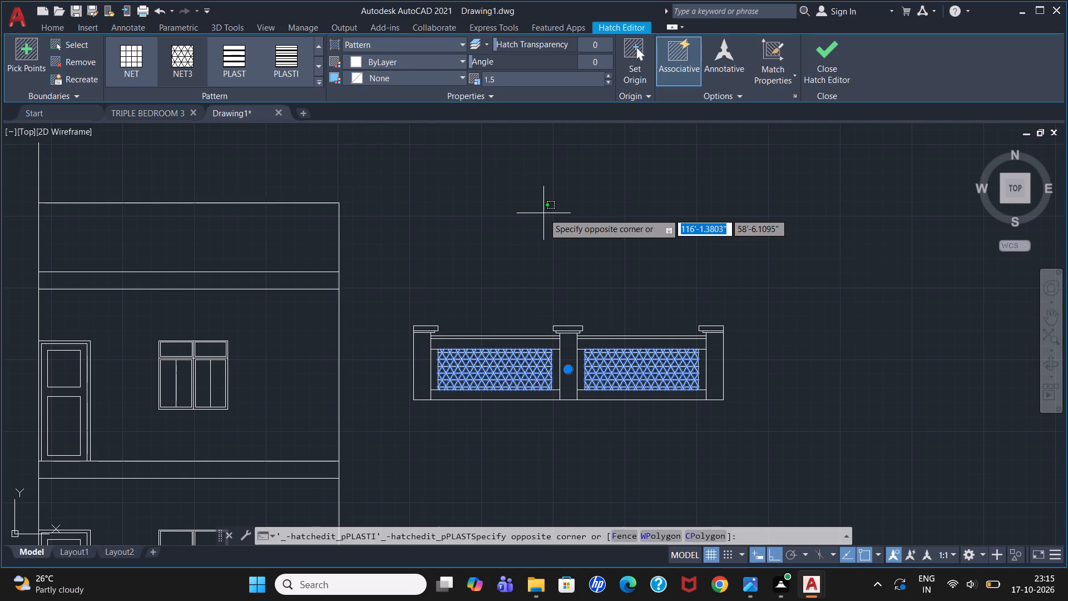
{"action": "key", "text": "Escape"}
{"action": "key", "text": "Escape"}
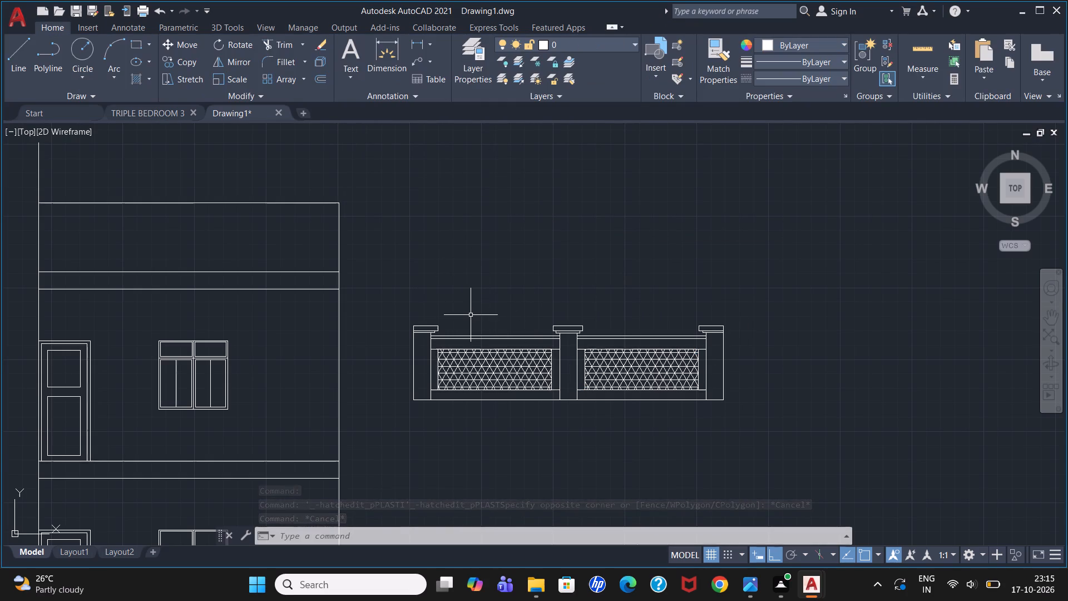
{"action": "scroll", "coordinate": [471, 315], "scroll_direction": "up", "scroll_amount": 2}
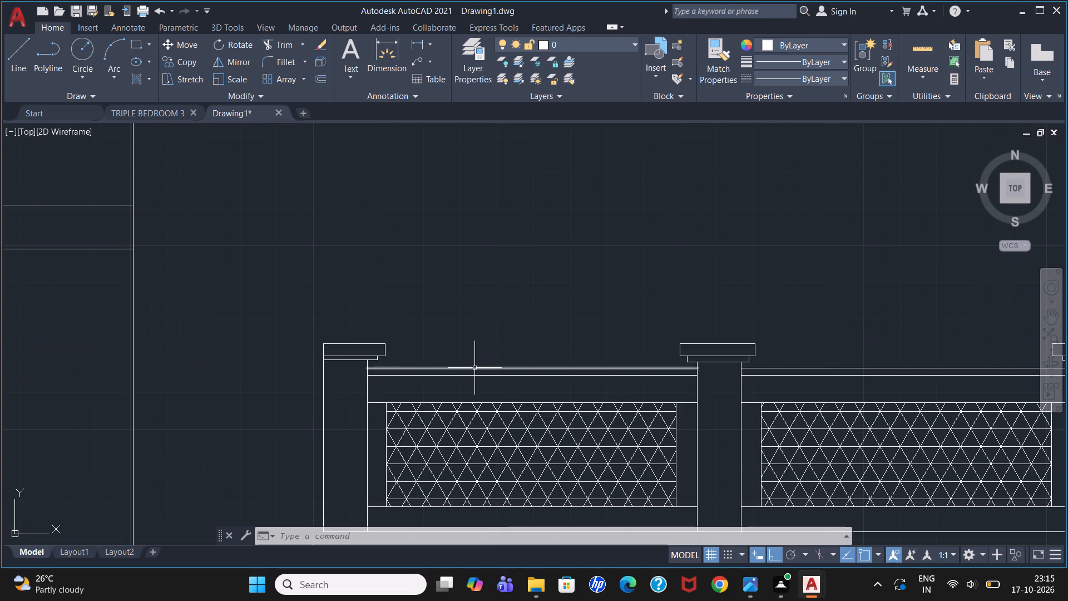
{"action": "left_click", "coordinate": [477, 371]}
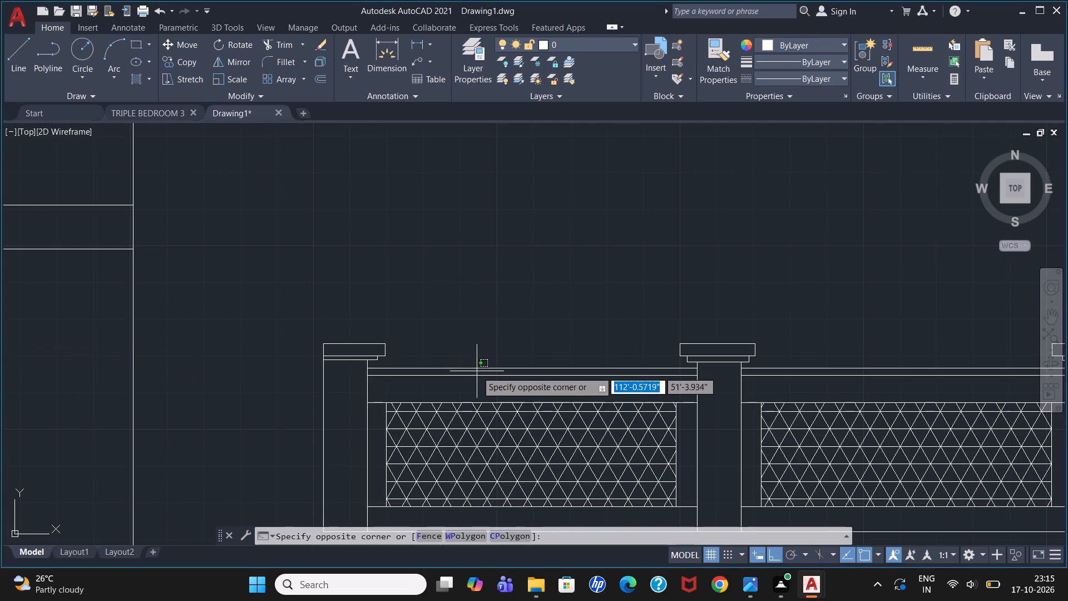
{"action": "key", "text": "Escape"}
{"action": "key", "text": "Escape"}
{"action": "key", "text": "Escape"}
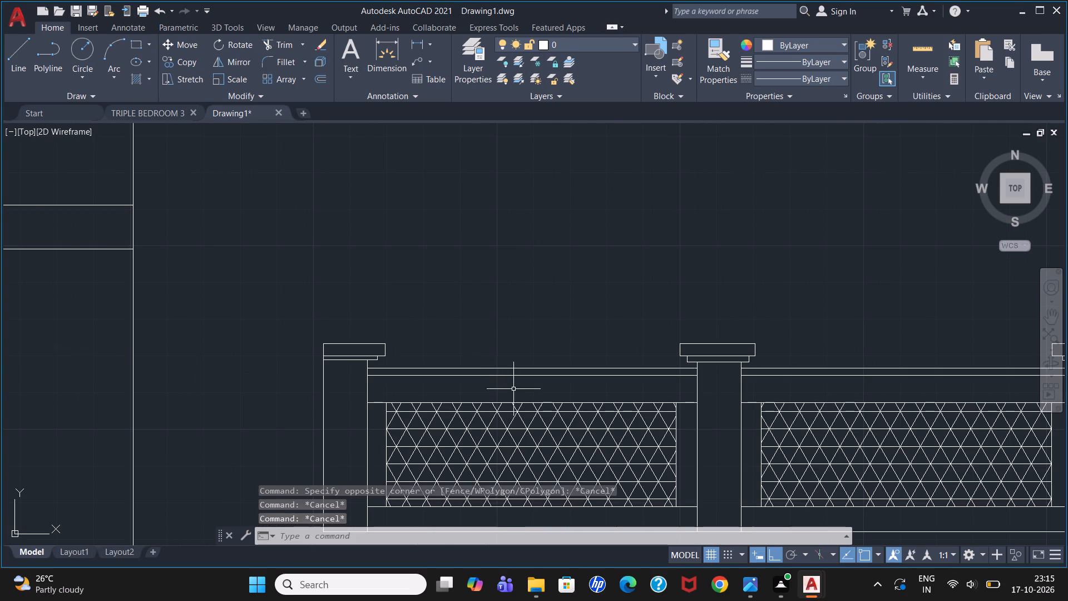
Change the colour of the railing panels' NET3 hatch to black (0,0,0).
{"action": "scroll", "coordinate": [513, 389], "scroll_direction": "down", "scroll_amount": 5}
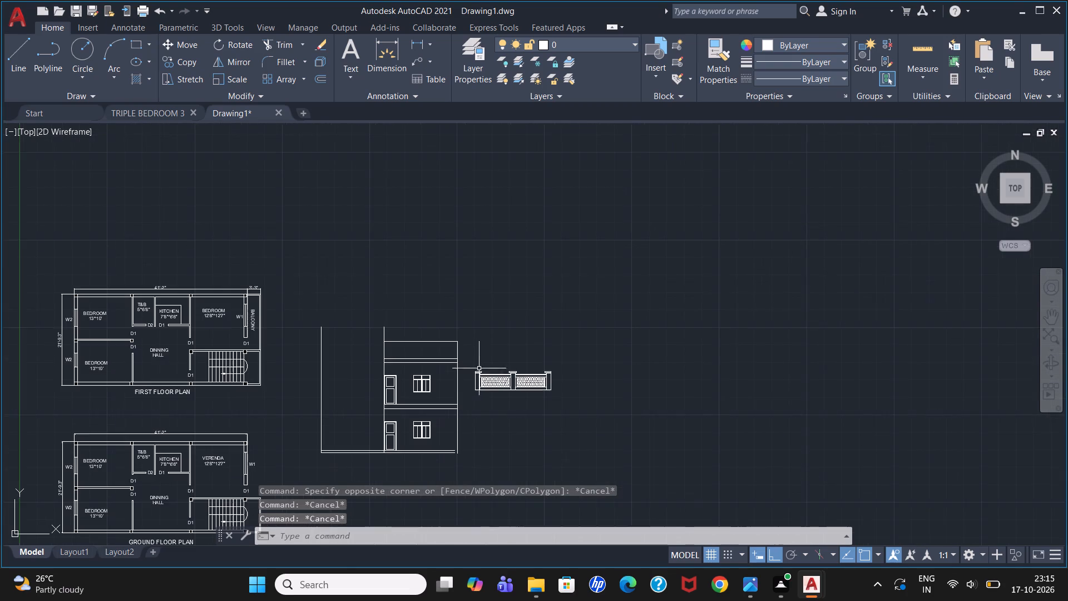
{"action": "scroll", "coordinate": [477, 420], "scroll_direction": "up", "scroll_amount": 1}
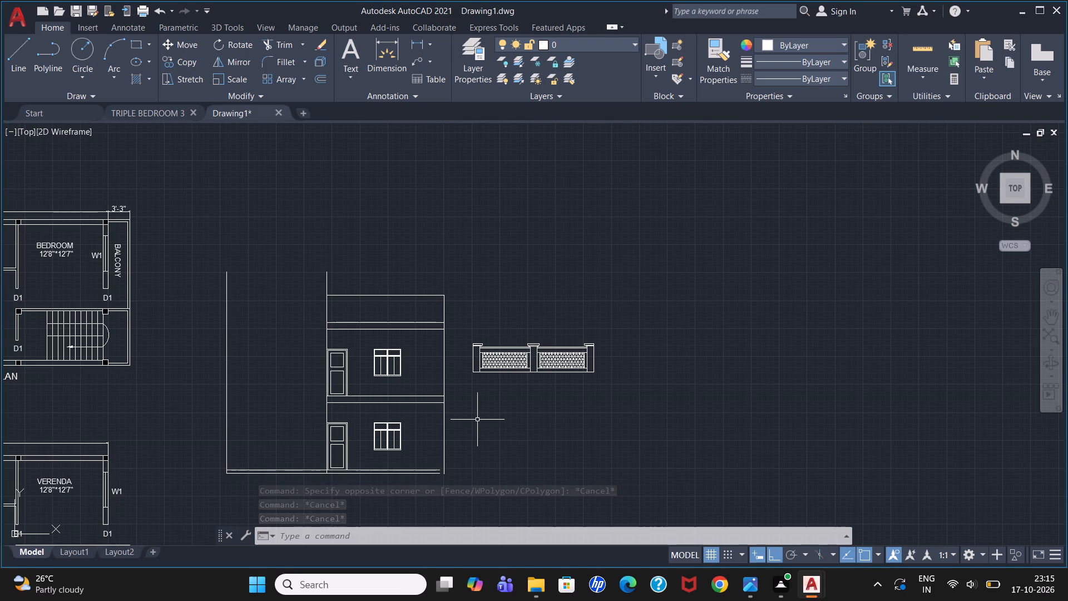
{"action": "left_click", "coordinate": [505, 361]}
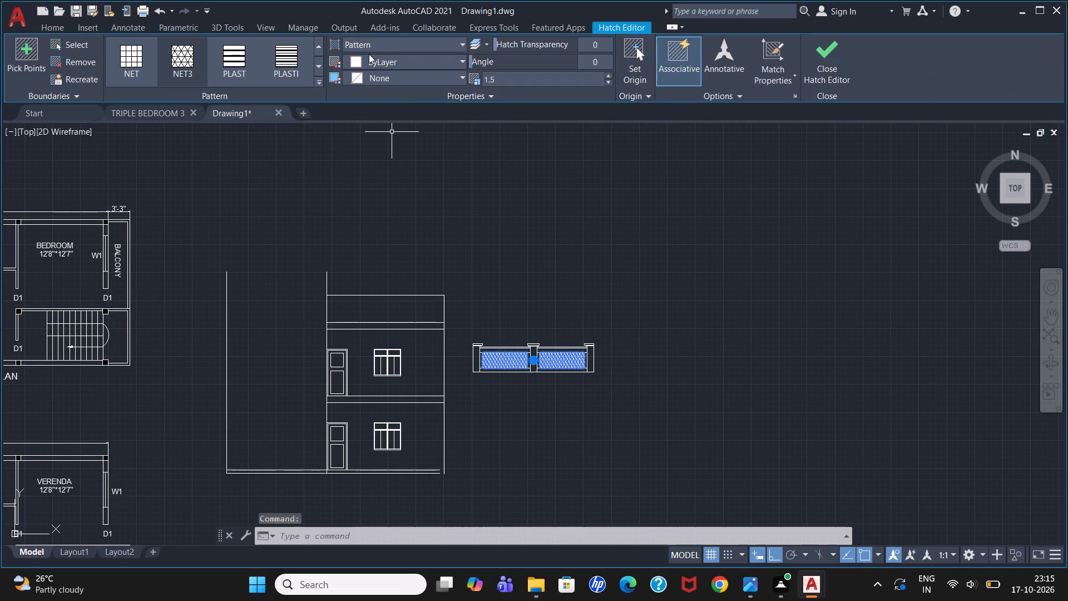
{"action": "left_click", "coordinate": [353, 62]}
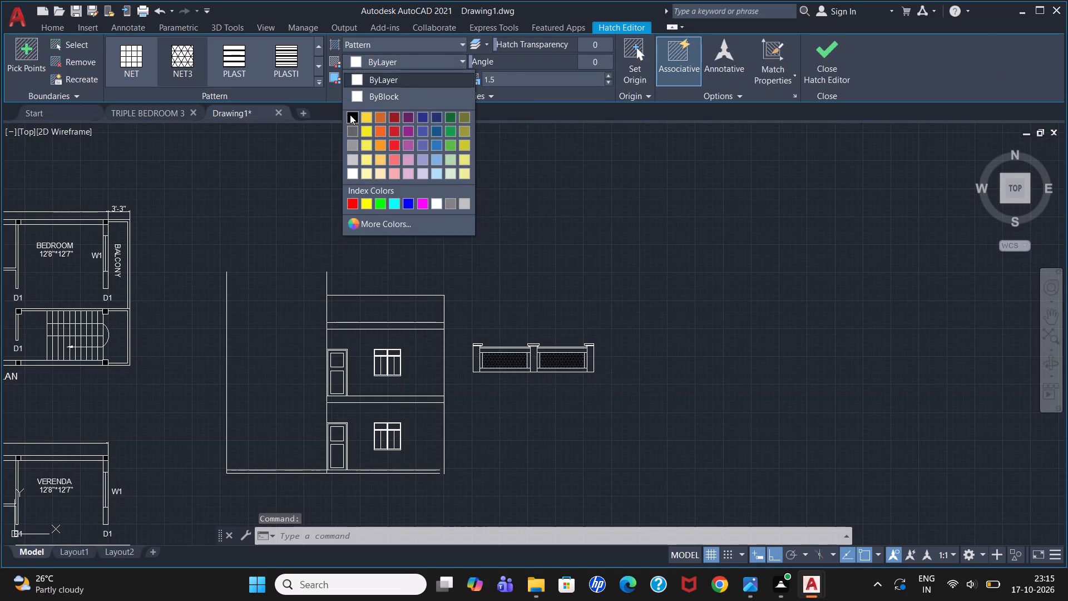
{"action": "left_click", "coordinate": [352, 115]}
{"action": "left_click", "coordinate": [475, 225]}
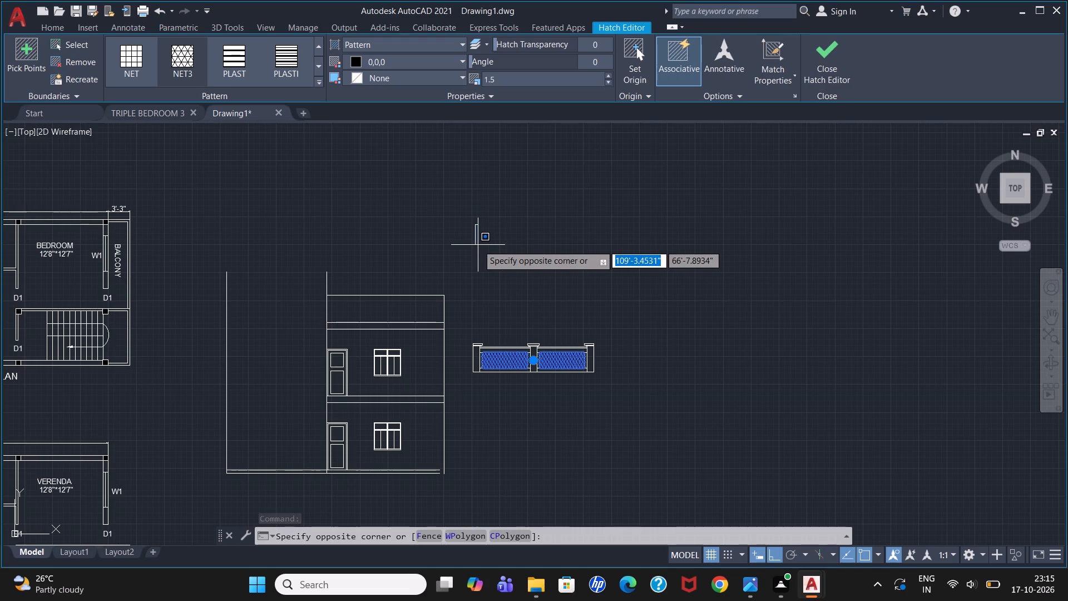
{"action": "key", "text": "Escape"}
{"action": "key", "text": "Escape"}
Hatch the narrow top rail strips of both railing bays with the SOLID pattern in black (0,0,0).
{"action": "scroll", "coordinate": [536, 316], "scroll_direction": "up", "scroll_amount": 2}
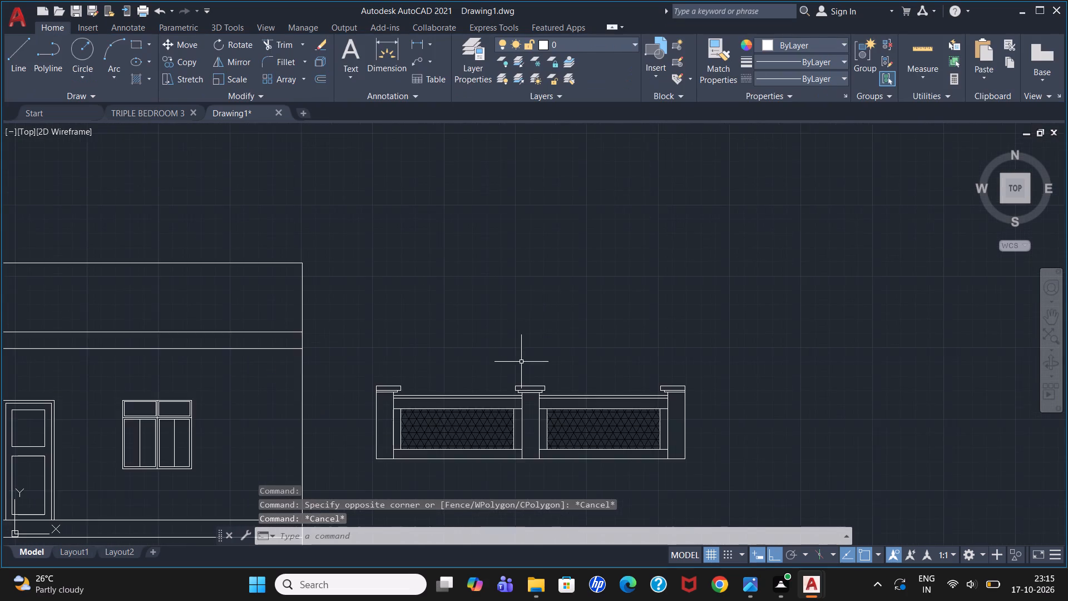
{"action": "scroll", "coordinate": [521, 362], "scroll_direction": "up", "scroll_amount": 2}
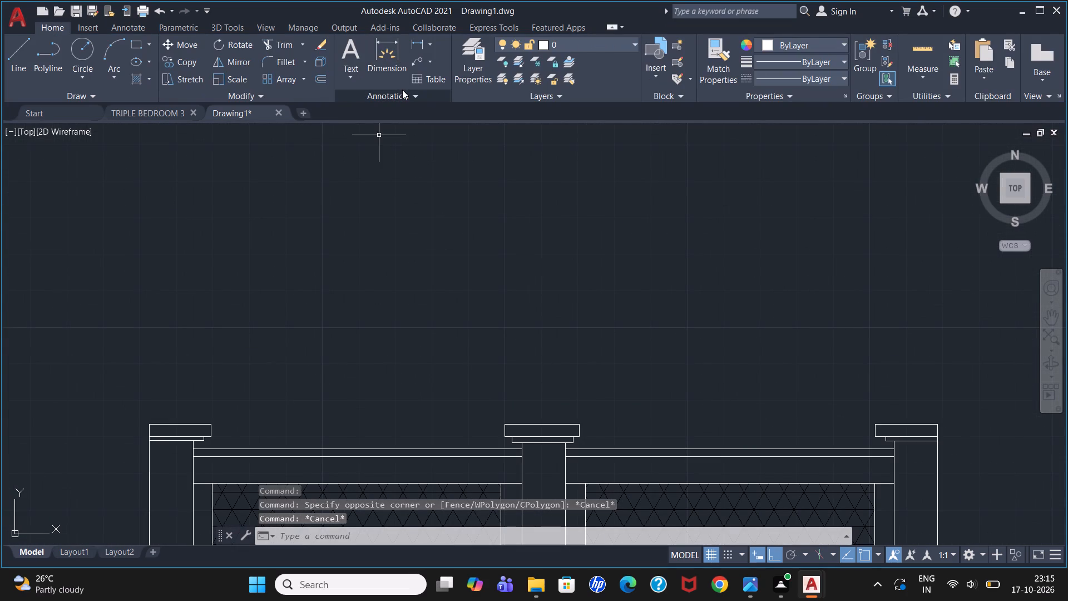
{"action": "type", "text": "HAT"}
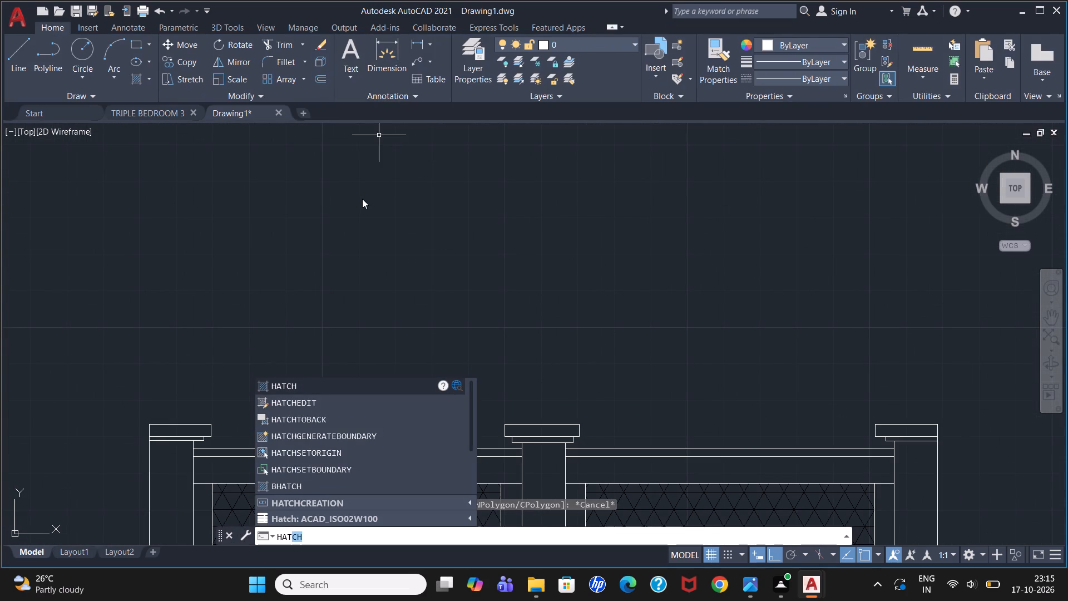
{"action": "key", "text": "Return"}
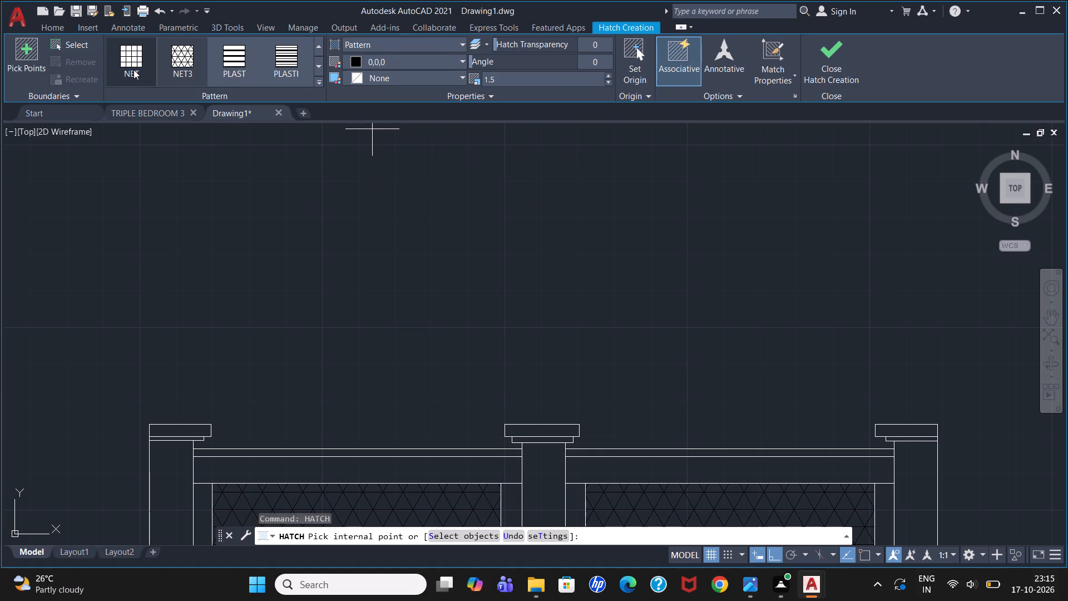
{"action": "scroll", "coordinate": [135, 68], "scroll_direction": "up", "scroll_amount": 4}
{"action": "scroll", "coordinate": [136, 68], "scroll_direction": "up", "scroll_amount": 20}
{"action": "scroll", "coordinate": [136, 68], "scroll_direction": "up", "scroll_amount": 4}
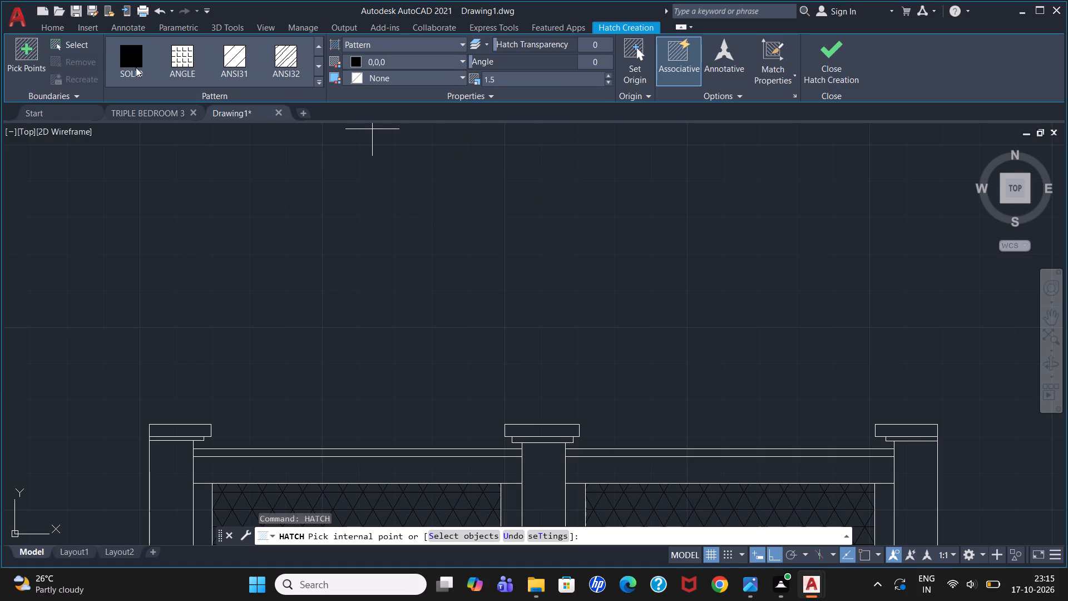
{"action": "scroll", "coordinate": [136, 67], "scroll_direction": "up", "scroll_amount": 4}
{"action": "left_click", "coordinate": [136, 67]}
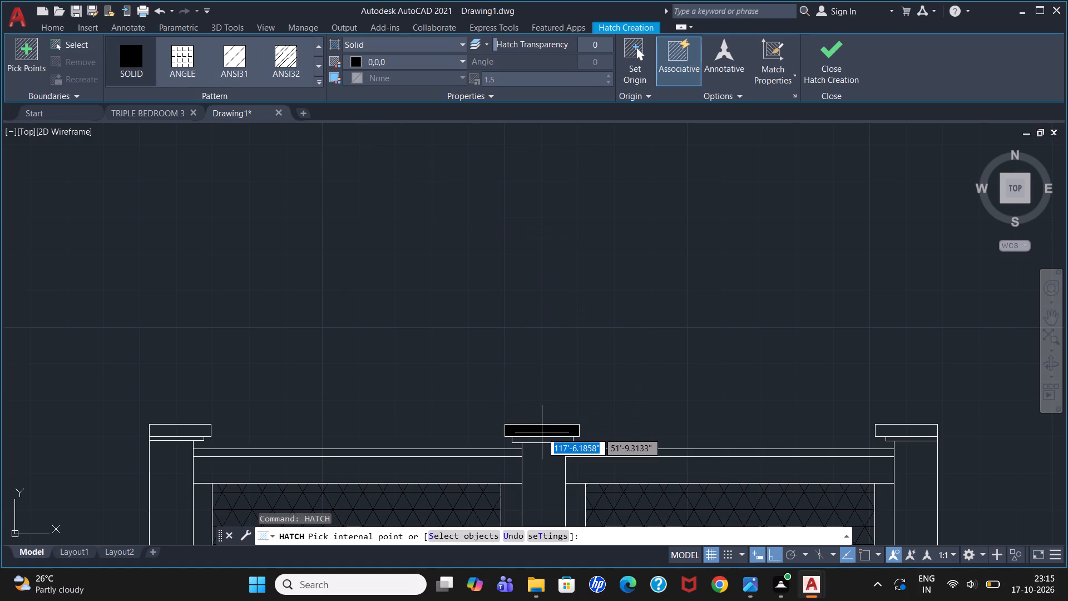
{"action": "left_click", "coordinate": [449, 452]}
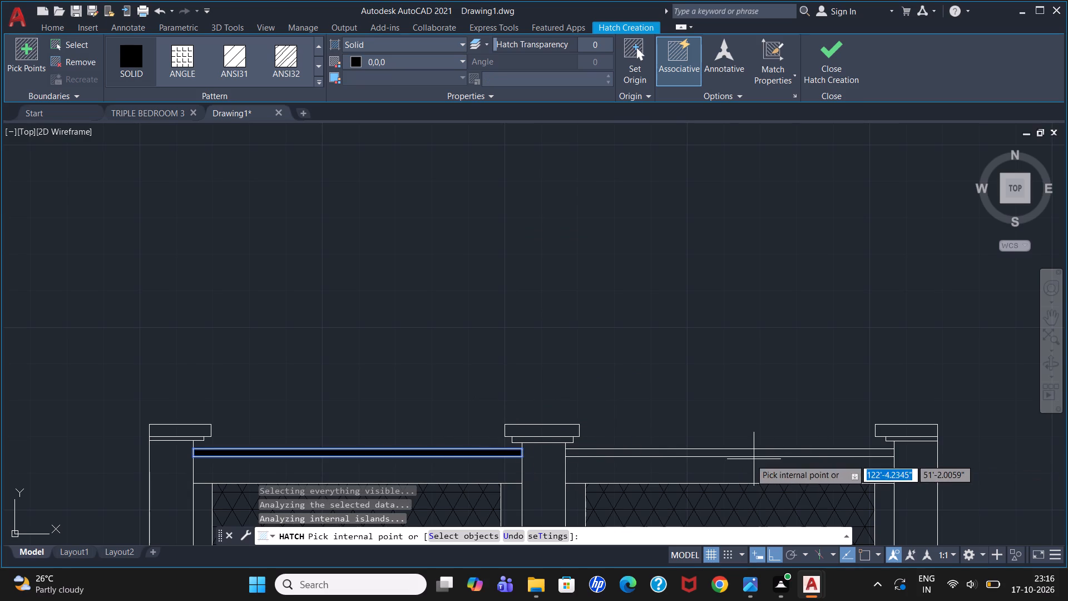
{"action": "left_click", "coordinate": [744, 451]}
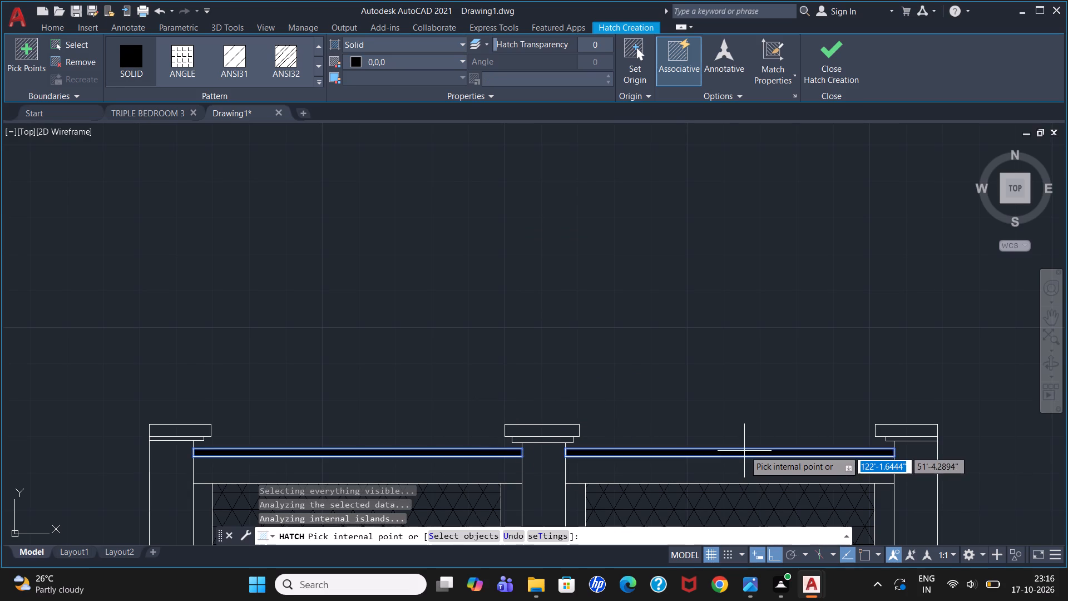
Add the first-floor slab and roof slab bands of the elevation to the black solid hatch and finish the Hatch command.
{"action": "scroll", "coordinate": [739, 328], "scroll_direction": "down", "scroll_amount": 3}
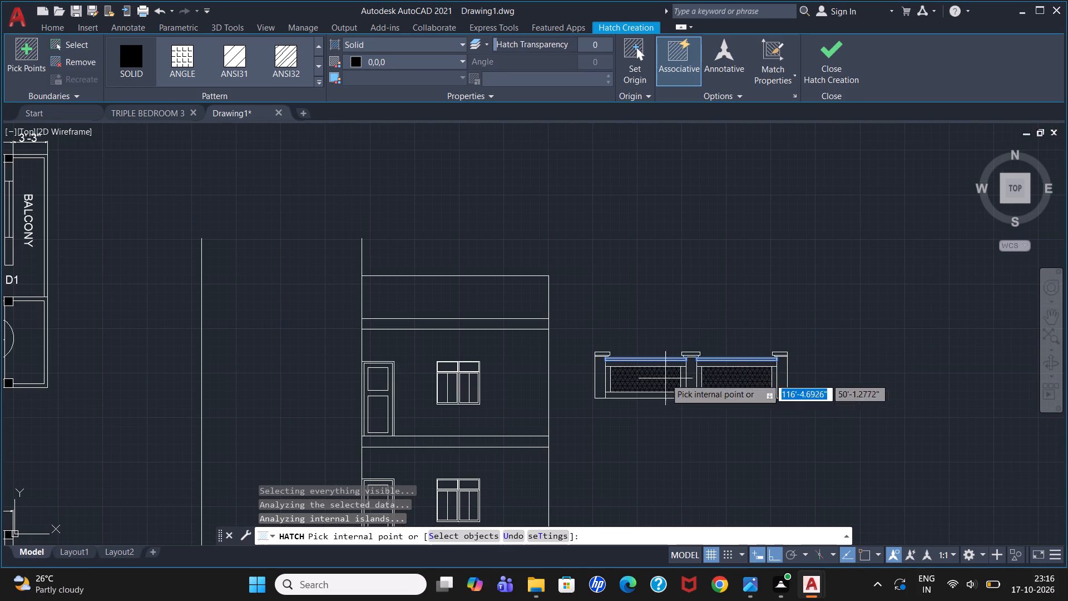
{"action": "left_click", "coordinate": [471, 440]}
{"action": "left_click", "coordinate": [475, 322]}
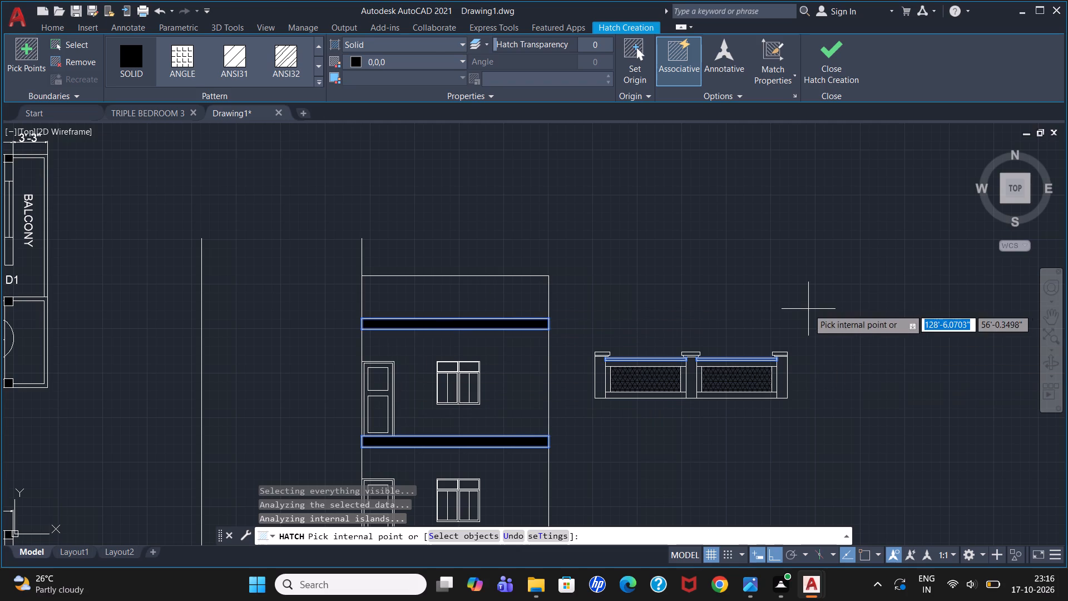
{"action": "key", "text": "Escape"}
{"action": "key", "text": "Escape"}
{"action": "key", "text": "Escape"}
{"action": "key", "text": "Escape"}
{"action": "key", "text": "Escape"}
{"action": "key", "text": "Escape"}
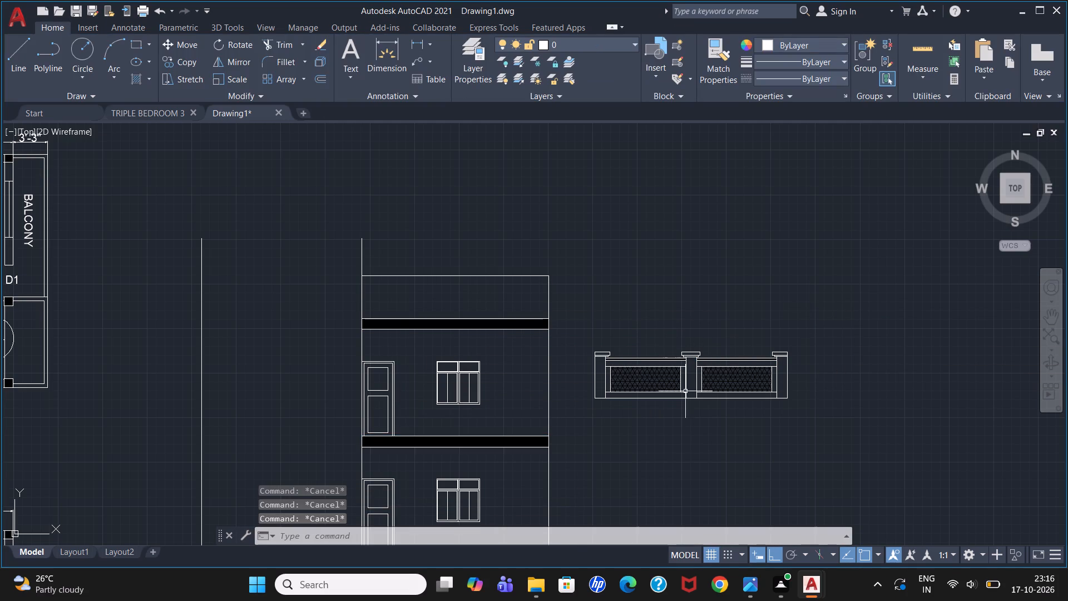
Erase the horizontal line above the roof slab and the short leftover segment at its right end.
{"action": "left_click", "coordinate": [449, 274]}
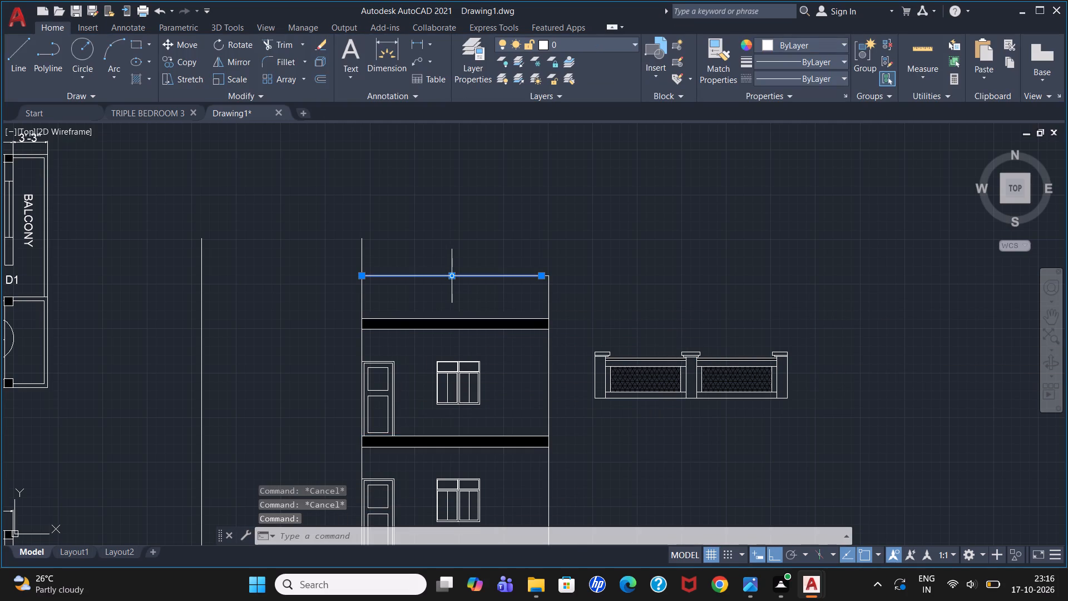
{"action": "key", "text": "Delete"}
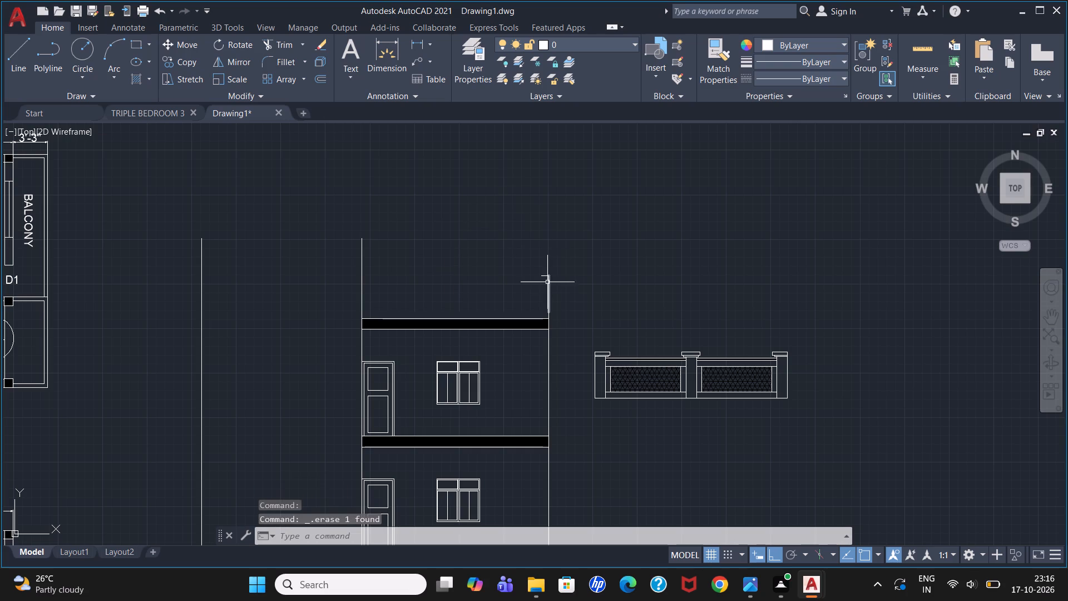
{"action": "scroll", "coordinate": [547, 279], "scroll_direction": "up", "scroll_amount": 2}
{"action": "left_click", "coordinate": [543, 272]}
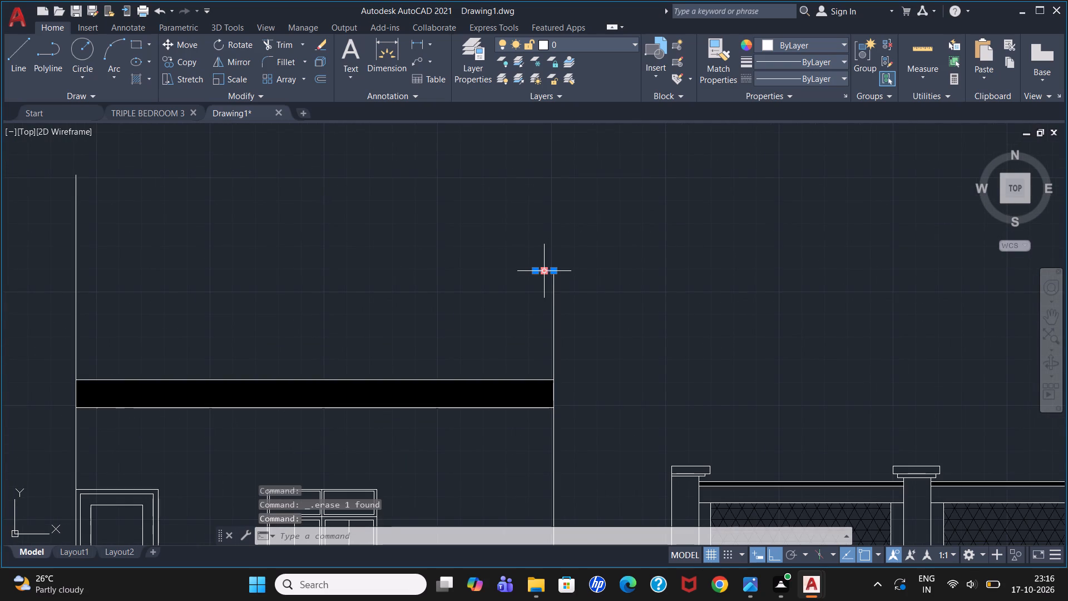
{"action": "key", "text": "Delete"}
Copy the whole railing from its lower-left corner to the upper-left corner of the first-floor slab, with Ortho off.
{"action": "scroll", "coordinate": [676, 265], "scroll_direction": "down", "scroll_amount": 3}
{"action": "left_click", "coordinate": [668, 304]}
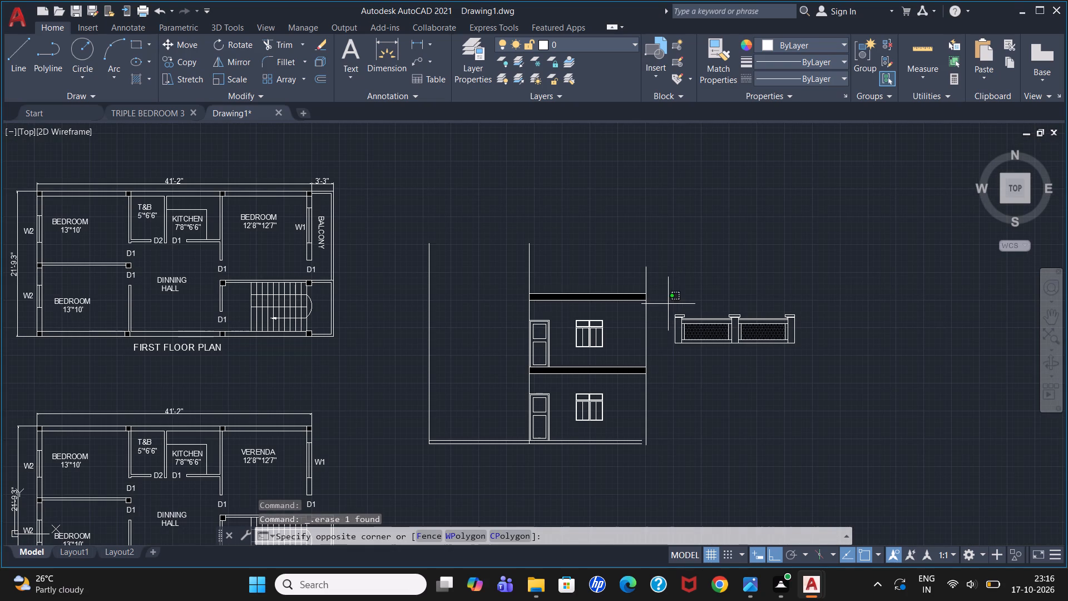
{"action": "left_click", "coordinate": [818, 356]}
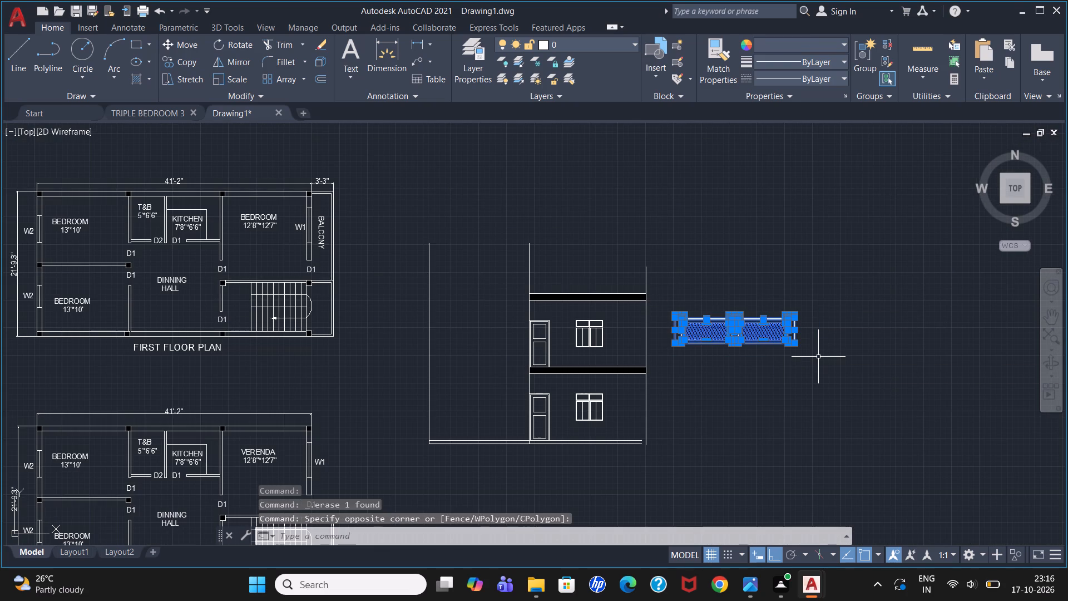
{"action": "key", "text": "m"}
{"action": "key", "text": "BackSpace"}
{"action": "type", "text": "CO"}
{"action": "key", "text": "Return"}
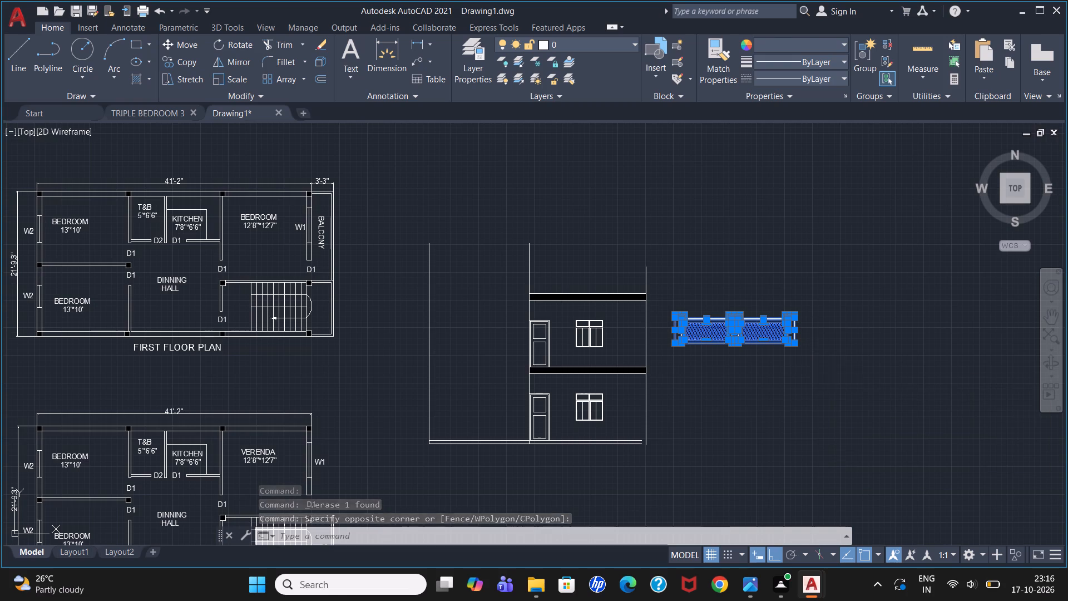
{"action": "scroll", "coordinate": [691, 324], "scroll_direction": "up", "scroll_amount": 3}
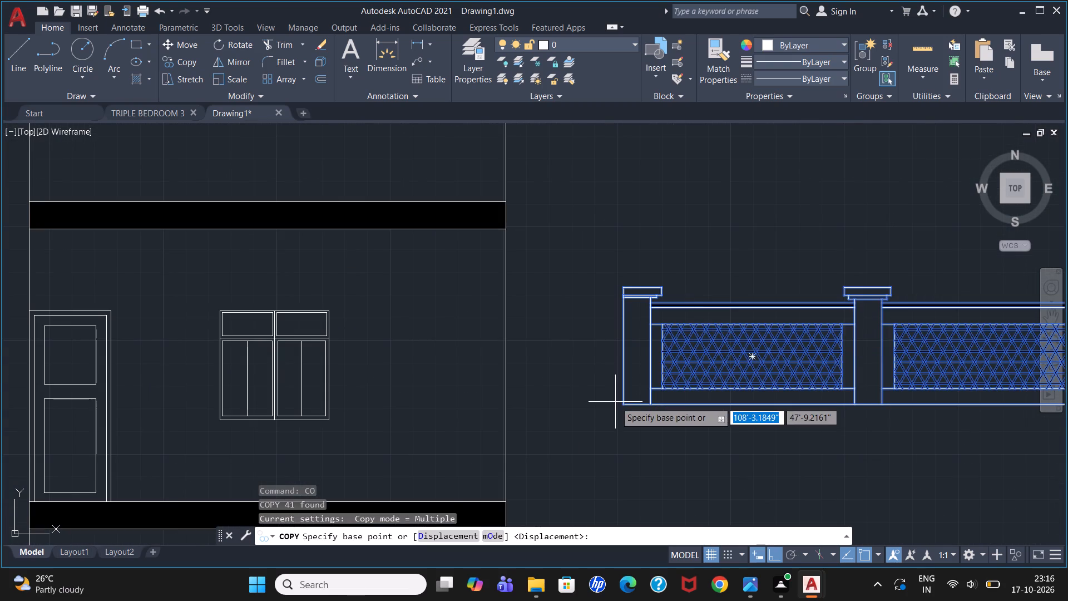
{"action": "left_click", "coordinate": [625, 403]}
{"action": "scroll", "coordinate": [605, 297], "scroll_direction": "down", "scroll_amount": 3}
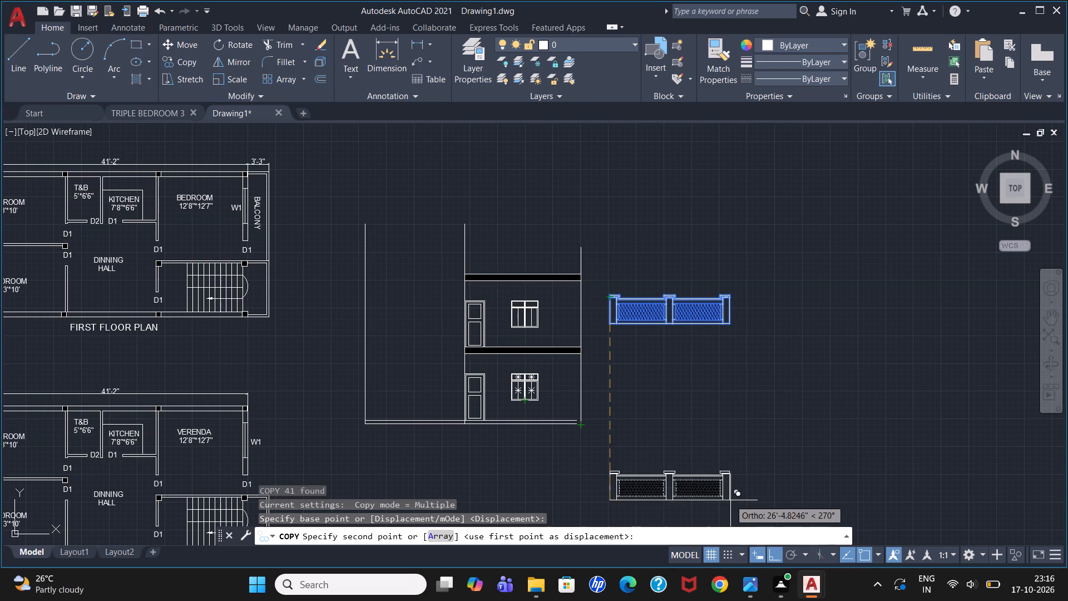
{"action": "left_click", "coordinate": [777, 555]}
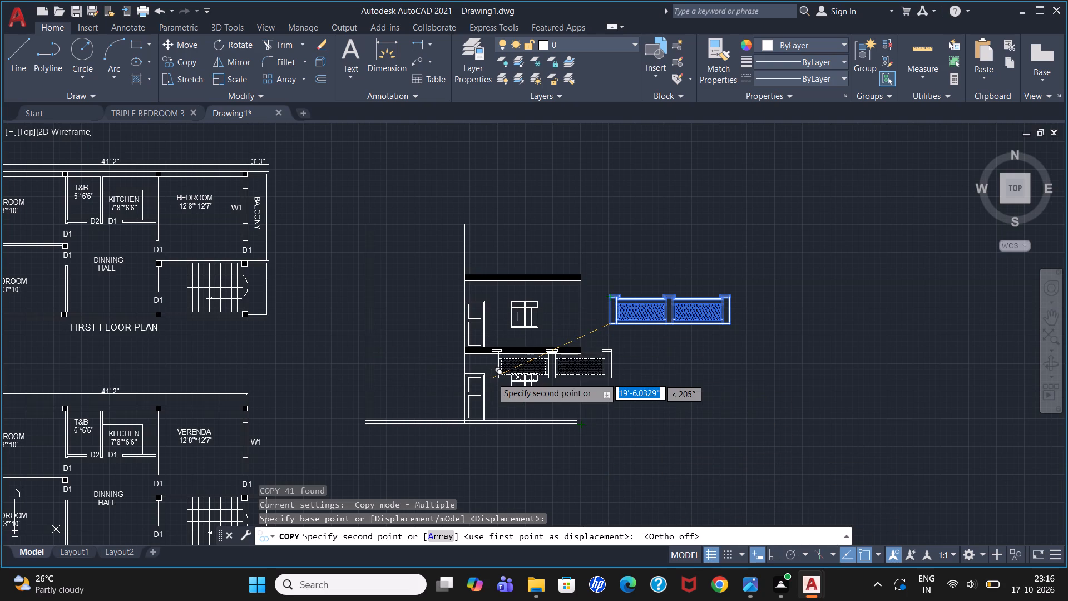
{"action": "scroll", "coordinate": [468, 299], "scroll_direction": "up", "scroll_amount": 4}
{"action": "scroll", "coordinate": [547, 344], "scroll_direction": "down", "scroll_amount": 3}
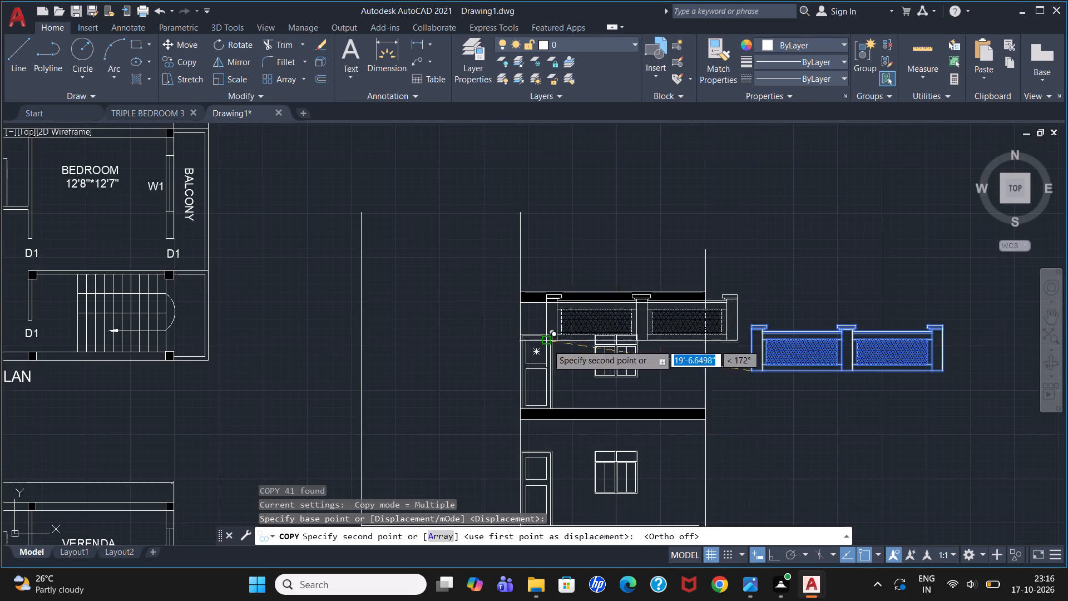
{"action": "scroll", "coordinate": [547, 425], "scroll_direction": "up", "scroll_amount": 4}
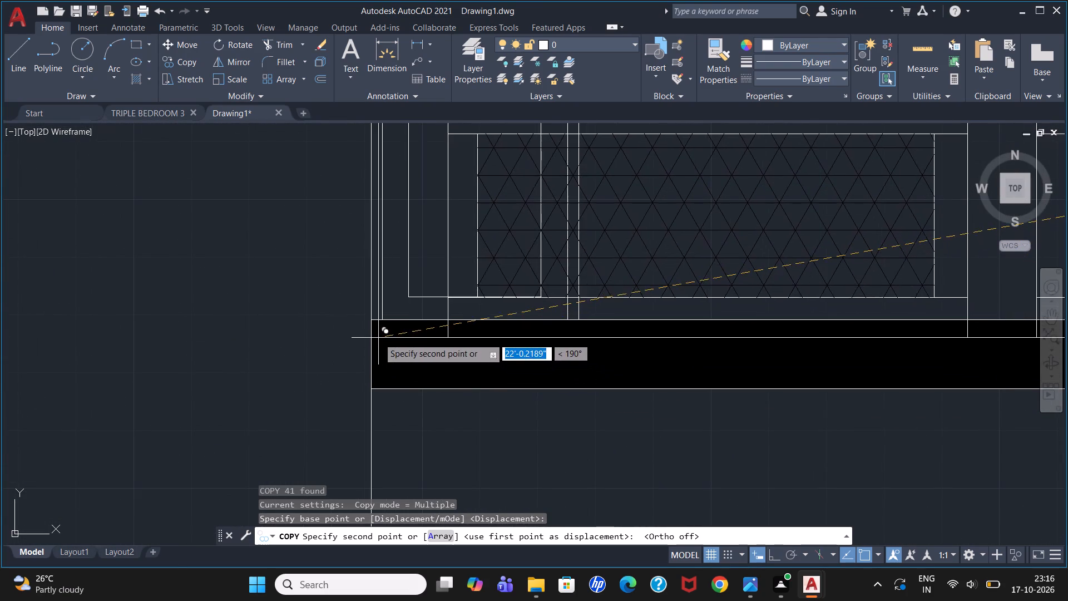
{"action": "left_click", "coordinate": [367, 317]}
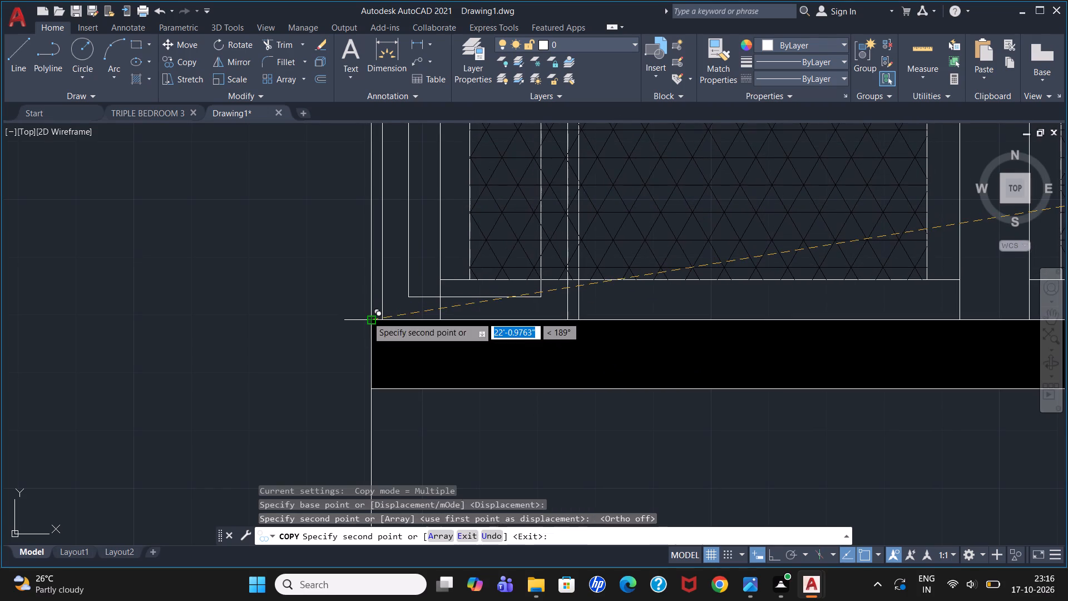
Place a second copy of the railing on the upper-left corner of the roof slab and end the Copy command.
{"action": "scroll", "coordinate": [447, 303], "scroll_direction": "down", "scroll_amount": 3}
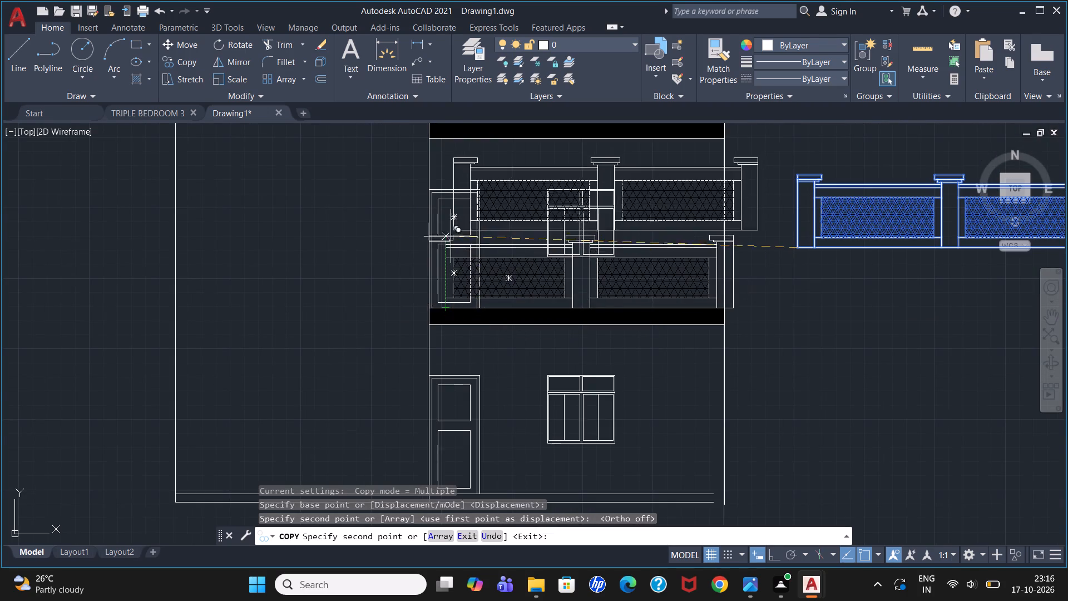
{"action": "scroll", "coordinate": [444, 258], "scroll_direction": "down", "scroll_amount": 3}
{"action": "scroll", "coordinate": [443, 204], "scroll_direction": "up", "scroll_amount": 3}
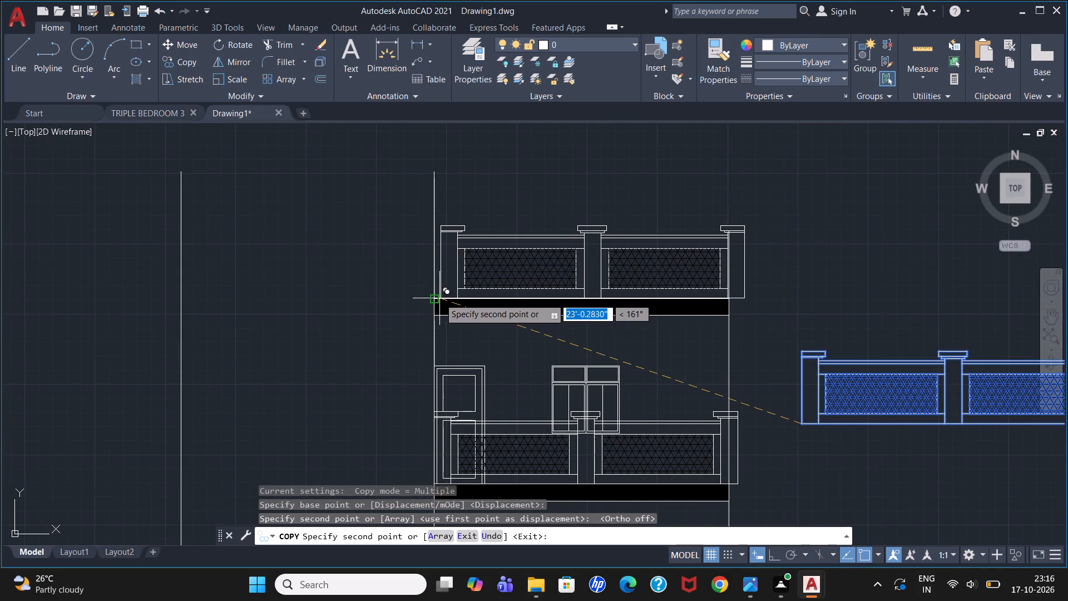
{"action": "scroll", "coordinate": [434, 304], "scroll_direction": "up", "scroll_amount": 3}
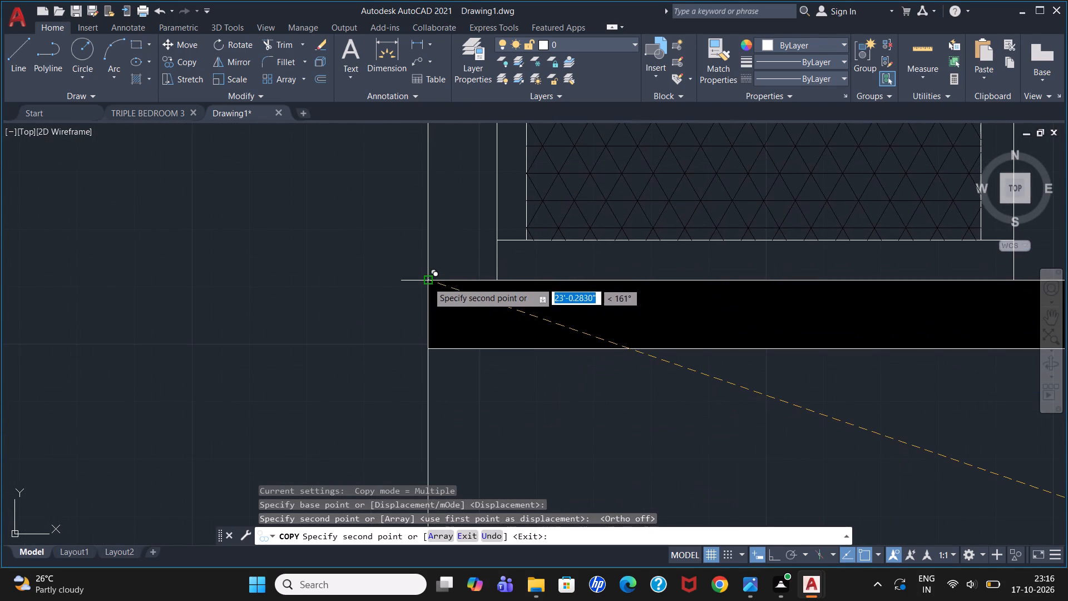
{"action": "left_click", "coordinate": [426, 280]}
{"action": "key", "text": "Escape"}
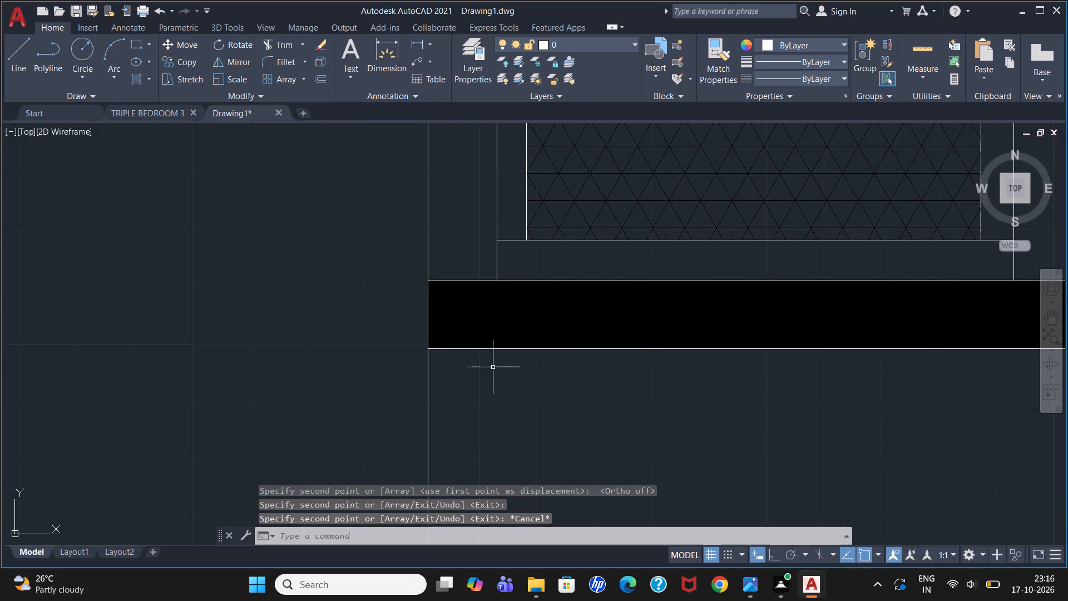
{"action": "scroll", "coordinate": [527, 287], "scroll_direction": "down", "scroll_amount": 4}
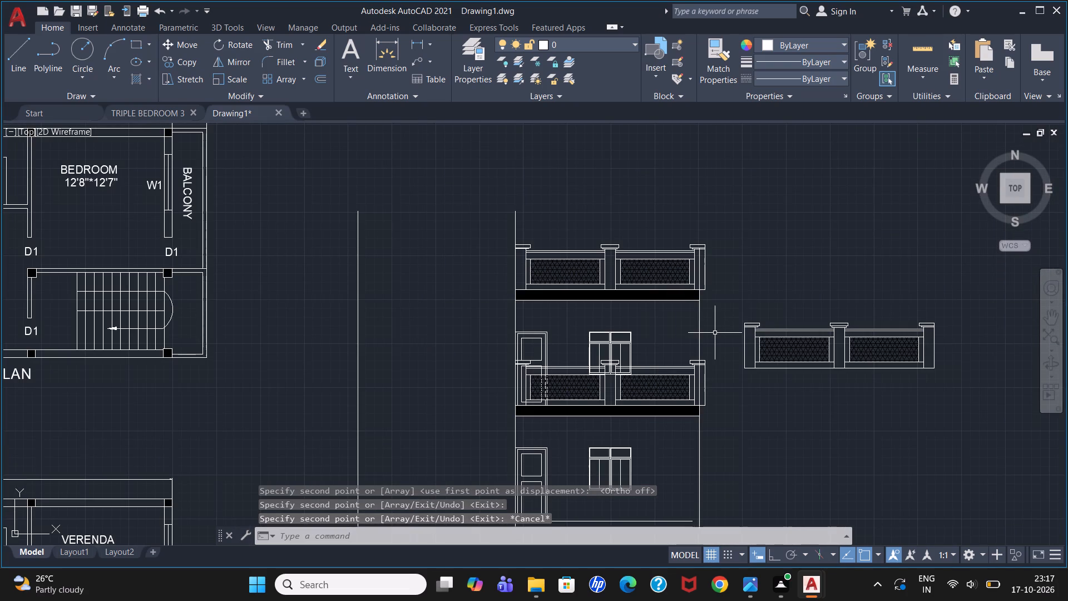
{"action": "scroll", "coordinate": [711, 334], "scroll_direction": "up", "scroll_amount": 2}
{"action": "scroll", "coordinate": [674, 288], "scroll_direction": "down", "scroll_amount": 1}
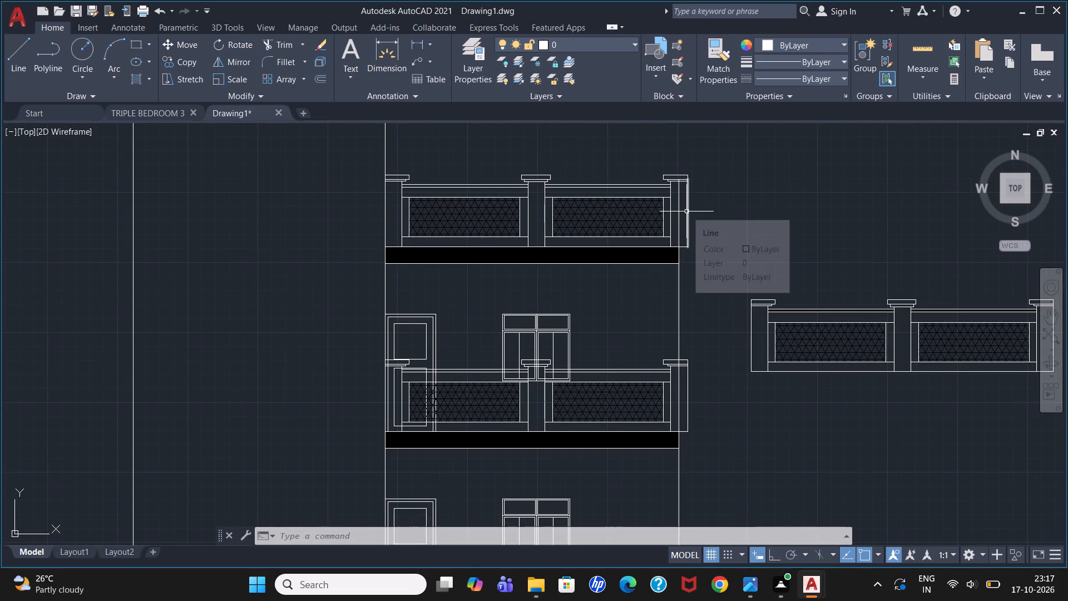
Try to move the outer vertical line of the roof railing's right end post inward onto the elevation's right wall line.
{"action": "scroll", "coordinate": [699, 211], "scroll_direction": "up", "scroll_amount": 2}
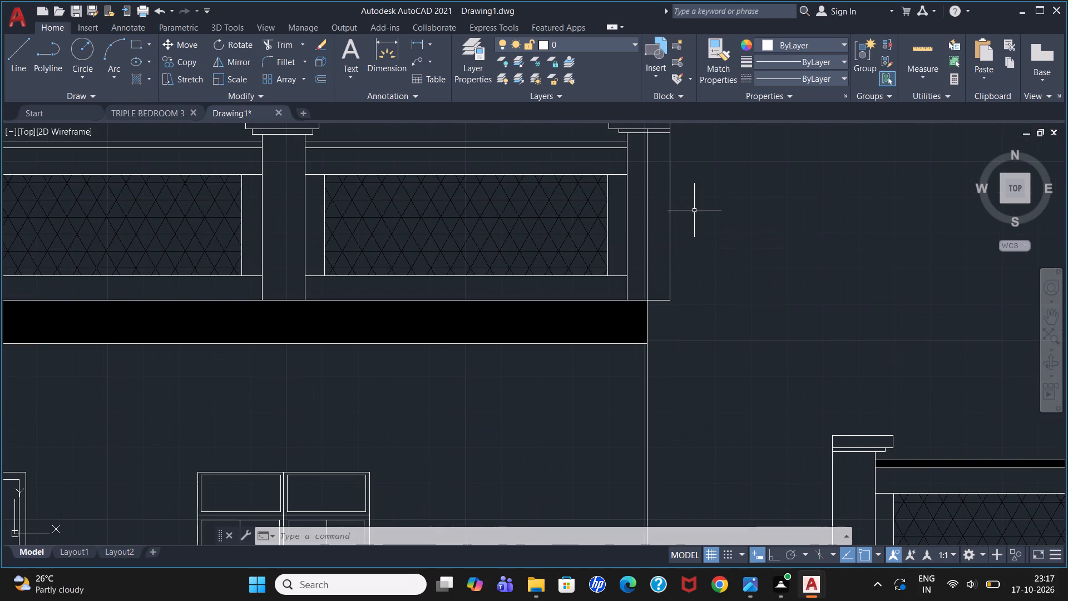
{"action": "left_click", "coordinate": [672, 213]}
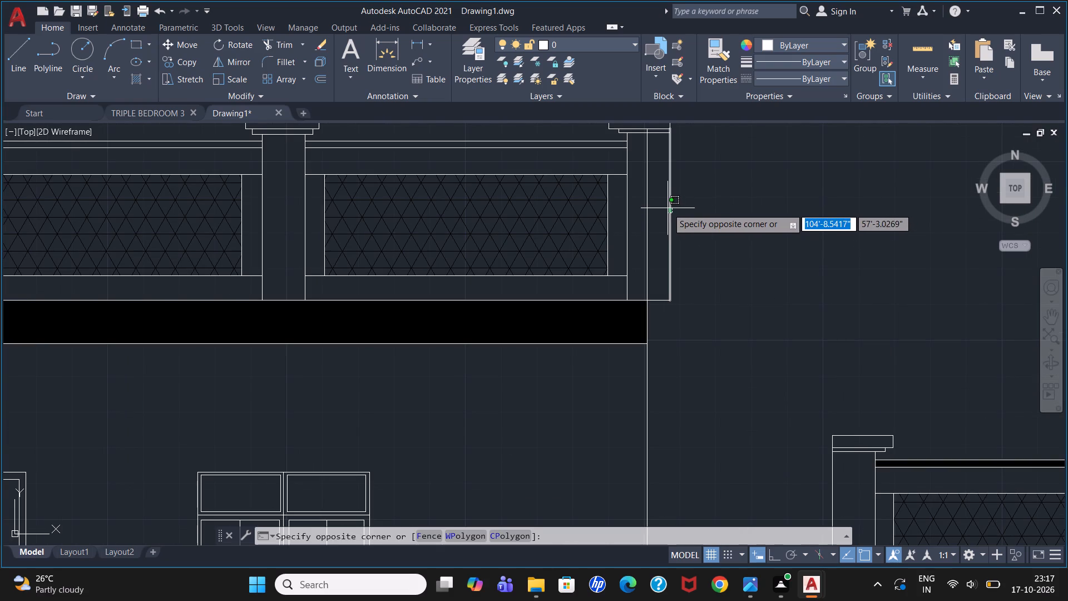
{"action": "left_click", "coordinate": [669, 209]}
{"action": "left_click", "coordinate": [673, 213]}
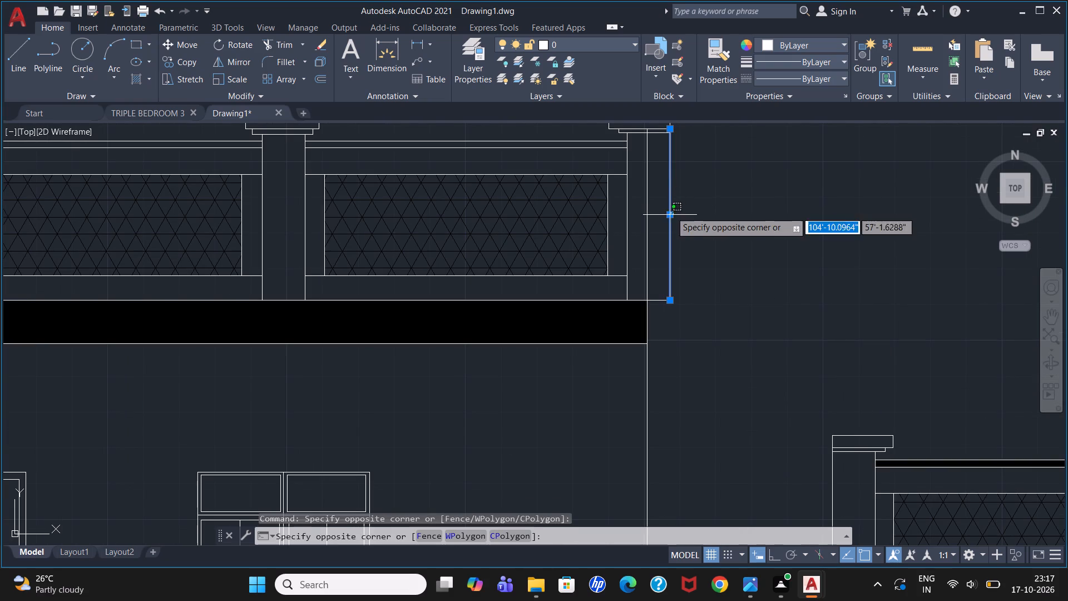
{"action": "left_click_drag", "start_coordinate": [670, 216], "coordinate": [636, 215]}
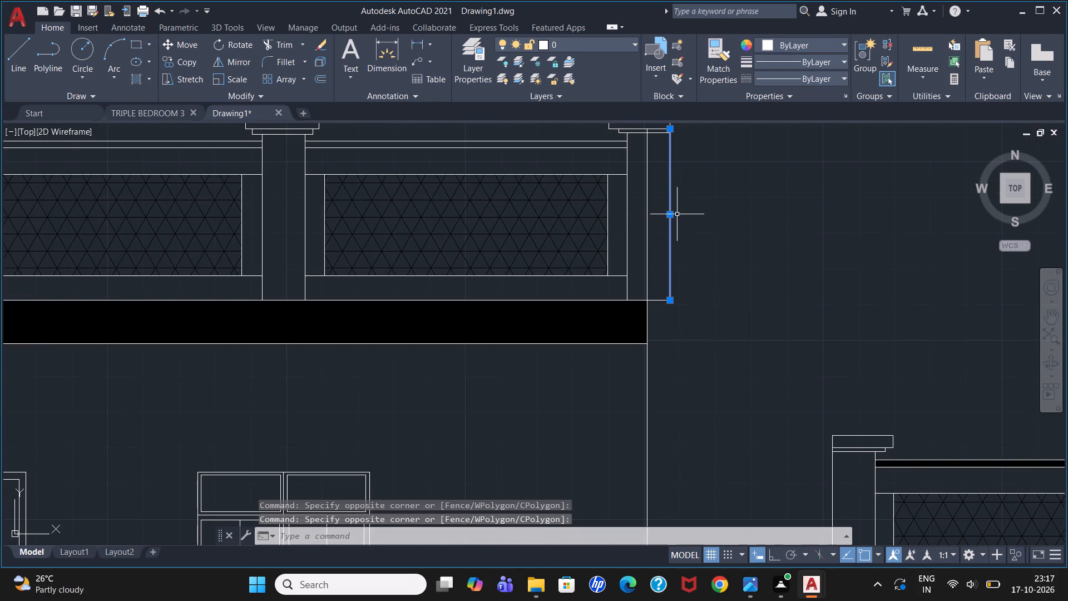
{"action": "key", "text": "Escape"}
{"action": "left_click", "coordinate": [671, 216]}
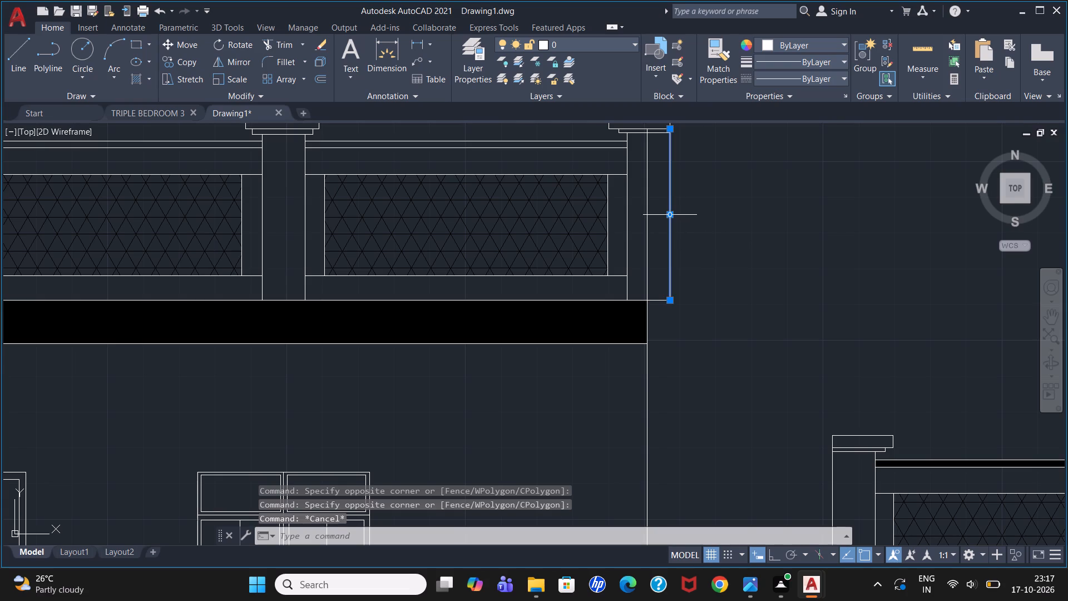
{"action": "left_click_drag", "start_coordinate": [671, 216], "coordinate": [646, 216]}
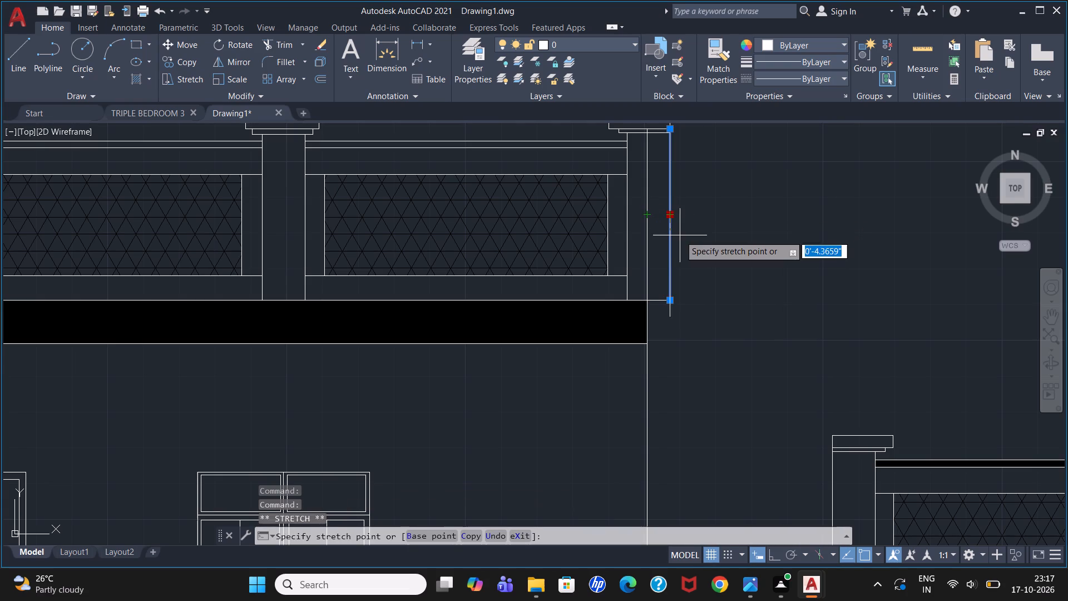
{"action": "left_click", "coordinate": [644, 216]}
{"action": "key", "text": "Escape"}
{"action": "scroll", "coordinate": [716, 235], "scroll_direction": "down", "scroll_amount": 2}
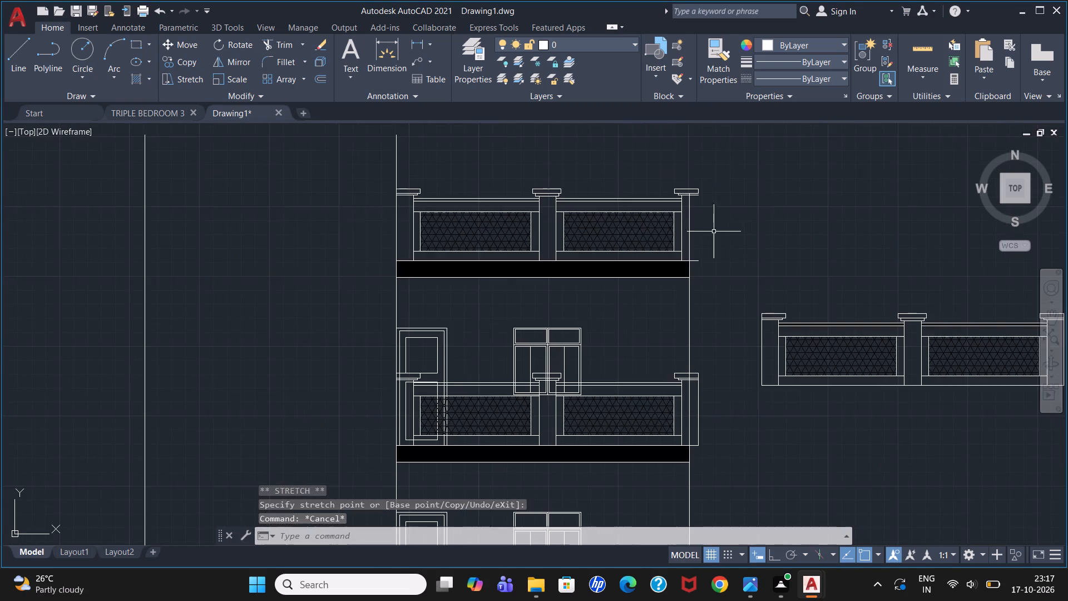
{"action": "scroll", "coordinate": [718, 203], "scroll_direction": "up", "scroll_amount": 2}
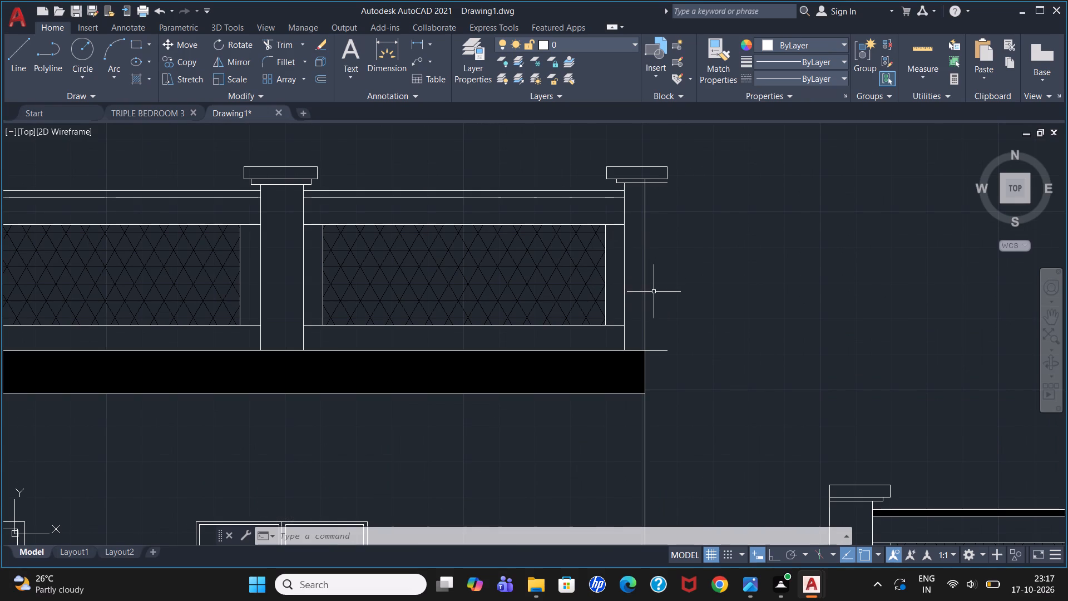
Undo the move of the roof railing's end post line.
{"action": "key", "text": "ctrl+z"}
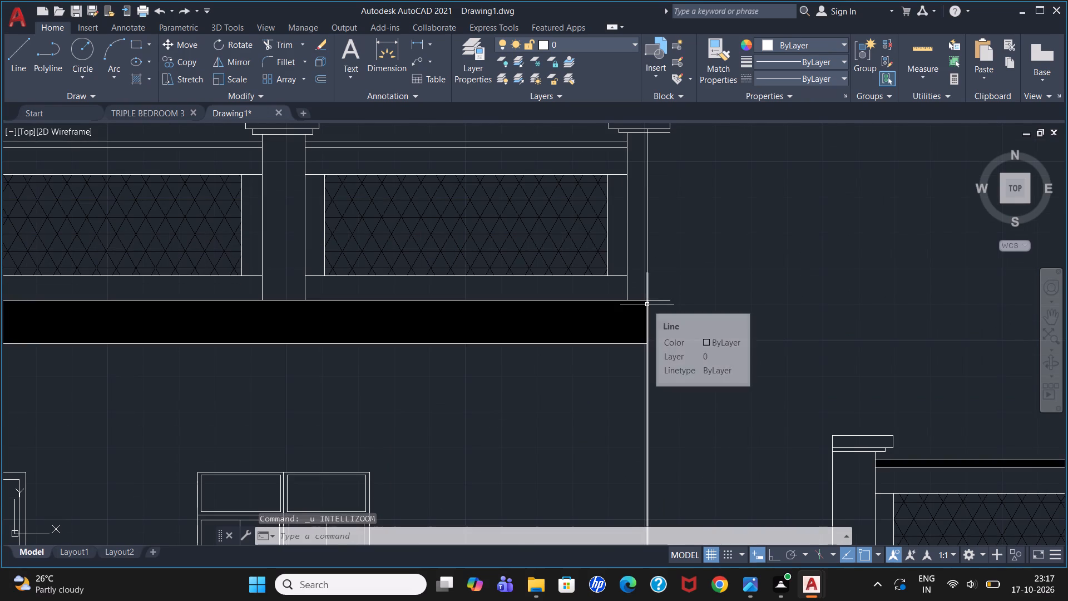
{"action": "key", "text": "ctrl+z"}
Move the elevation's right wall line outward onto the outer edge of the first-floor railing's right end post.
{"action": "scroll", "coordinate": [635, 248], "scroll_direction": "down", "scroll_amount": 2}
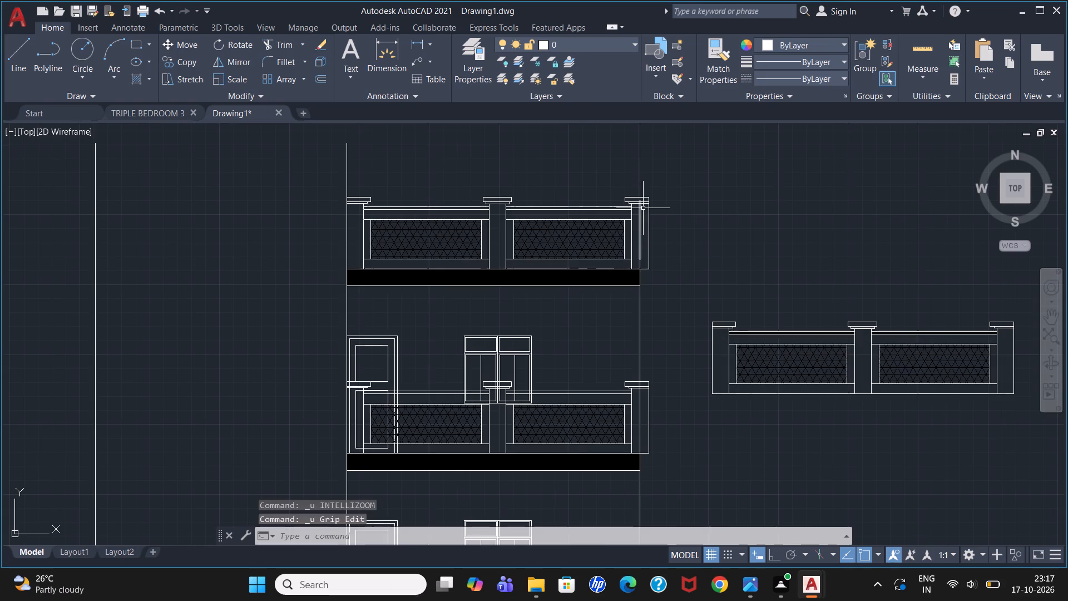
{"action": "scroll", "coordinate": [650, 190], "scroll_direction": "up", "scroll_amount": 3}
{"action": "scroll", "coordinate": [628, 218], "scroll_direction": "down", "scroll_amount": 2}
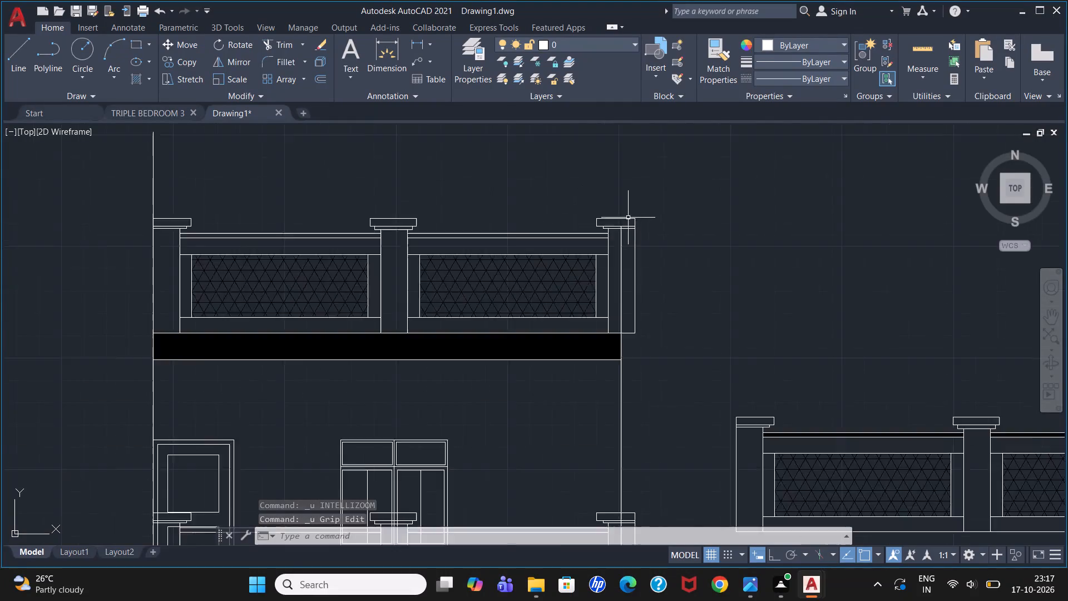
{"action": "scroll", "coordinate": [628, 218], "scroll_direction": "down", "scroll_amount": 1}
{"action": "scroll", "coordinate": [620, 342], "scroll_direction": "up", "scroll_amount": 3}
{"action": "scroll", "coordinate": [620, 342], "scroll_direction": "down", "scroll_amount": 5}
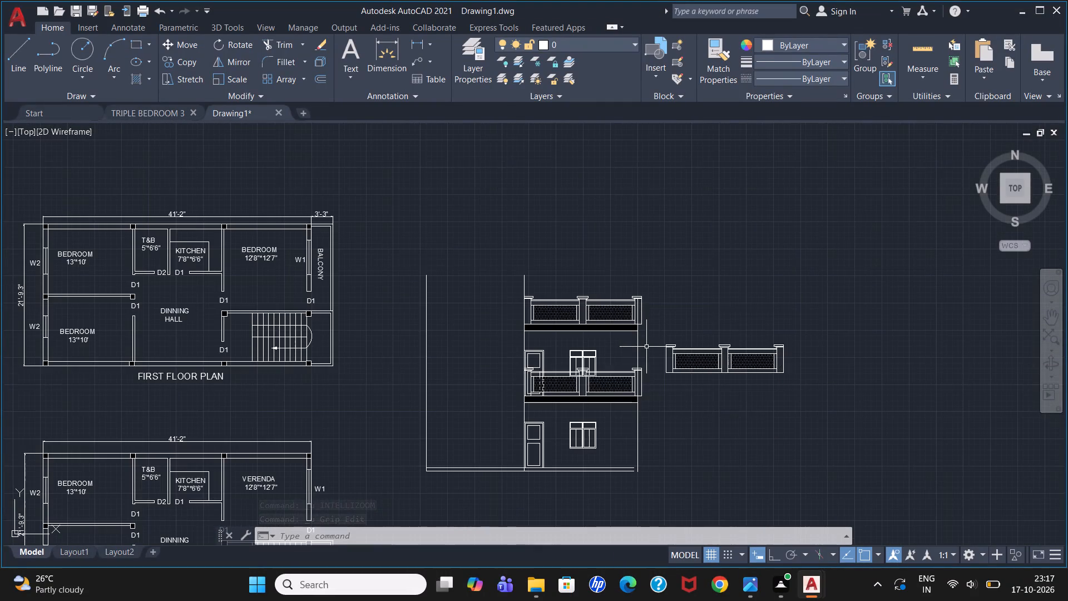
{"action": "scroll", "coordinate": [631, 404], "scroll_direction": "up", "scroll_amount": 1}
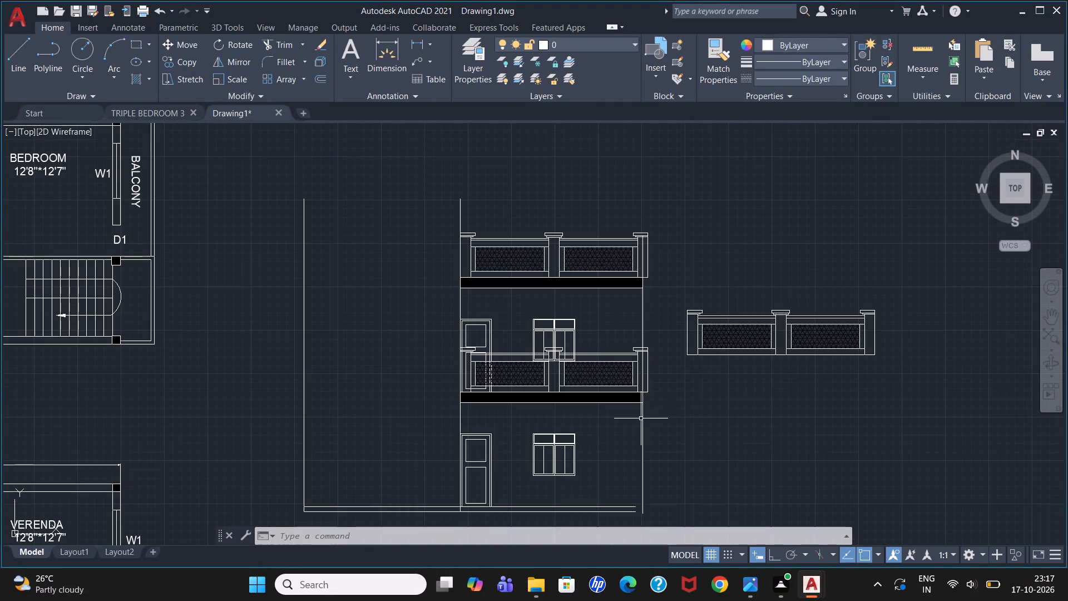
{"action": "left_click", "coordinate": [642, 417]}
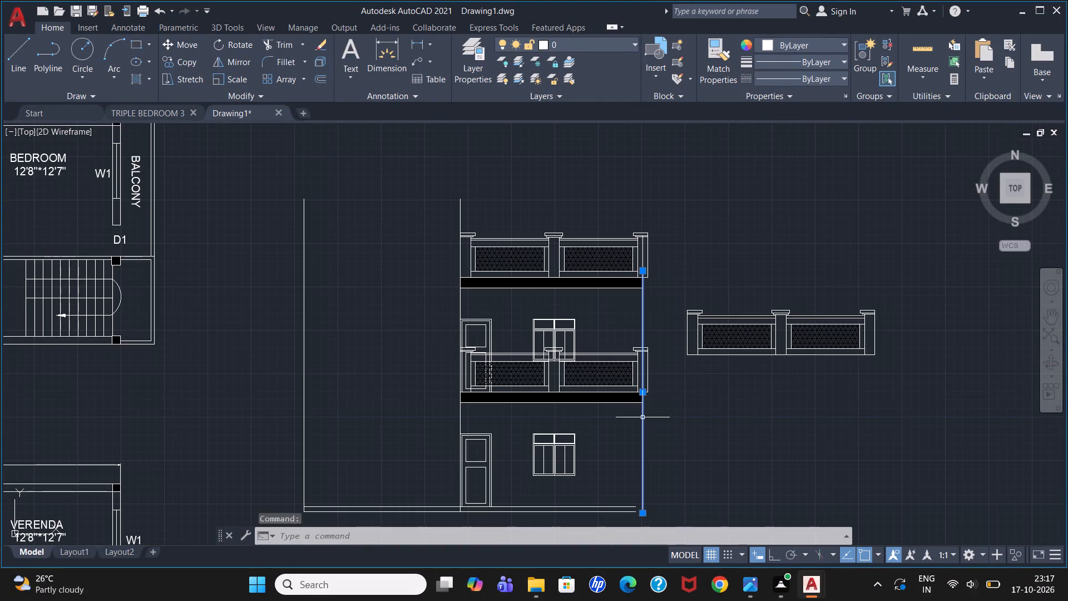
{"action": "left_click", "coordinate": [644, 391]}
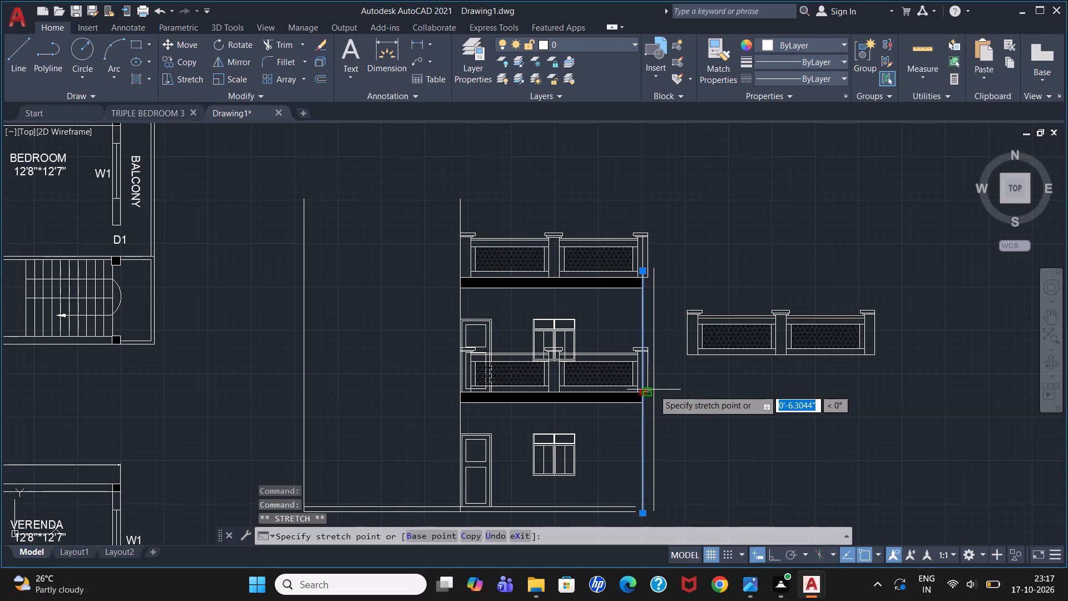
{"action": "scroll", "coordinate": [654, 390], "scroll_direction": "up", "scroll_amount": 2}
{"action": "scroll", "coordinate": [643, 387], "scroll_direction": "down", "scroll_amount": 2}
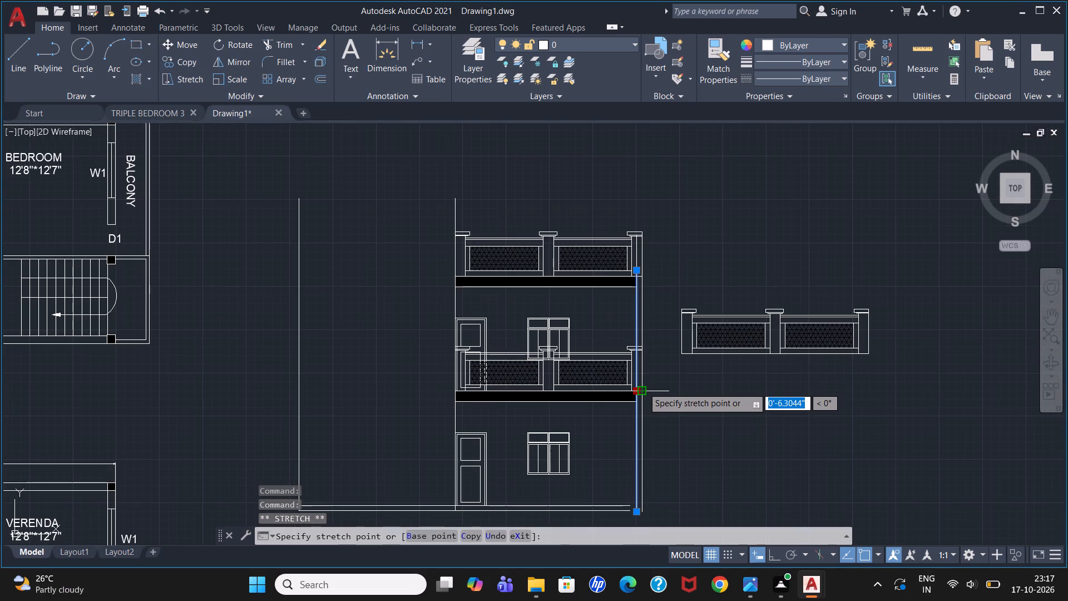
{"action": "scroll", "coordinate": [643, 387], "scroll_direction": "up", "scroll_amount": 2}
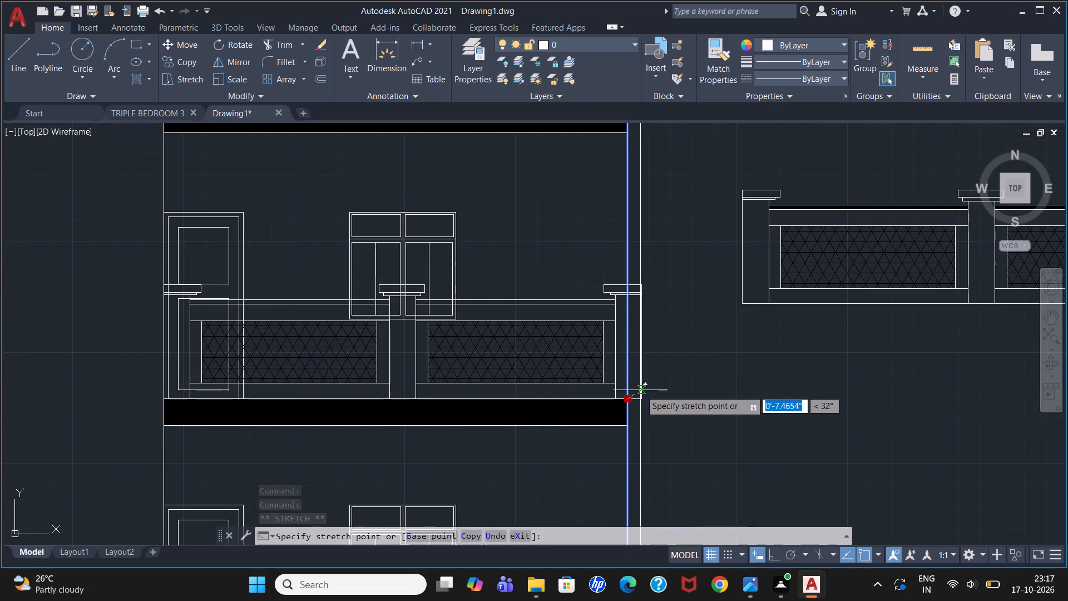
{"action": "left_click", "coordinate": [642, 388]}
{"action": "scroll", "coordinate": [692, 345], "scroll_direction": "down", "scroll_amount": 1}
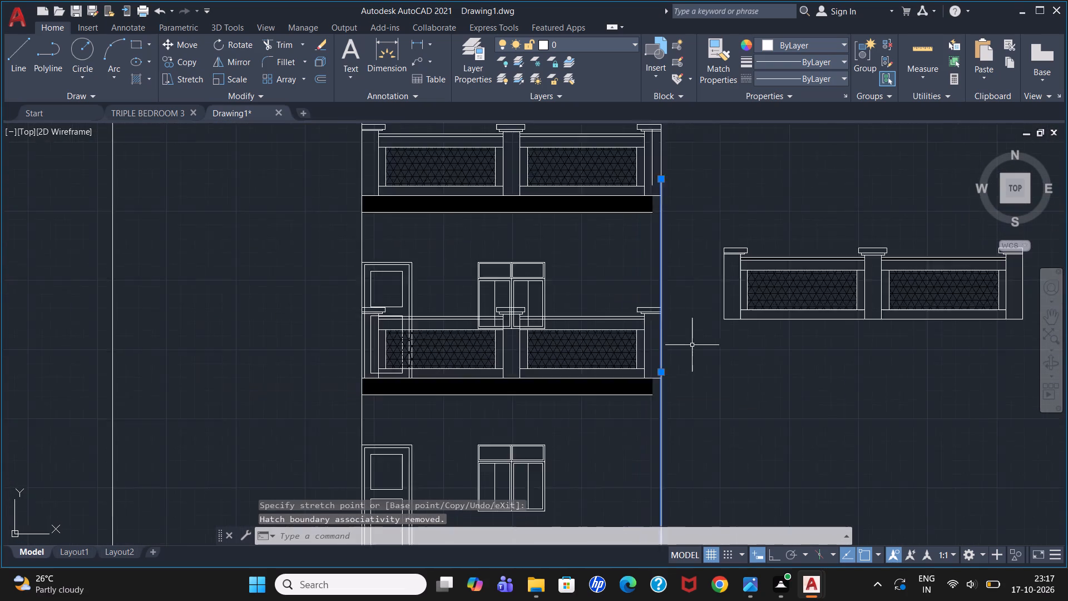
{"action": "scroll", "coordinate": [692, 345], "scroll_direction": "down", "scroll_amount": 2}
{"action": "key", "text": "Escape"}
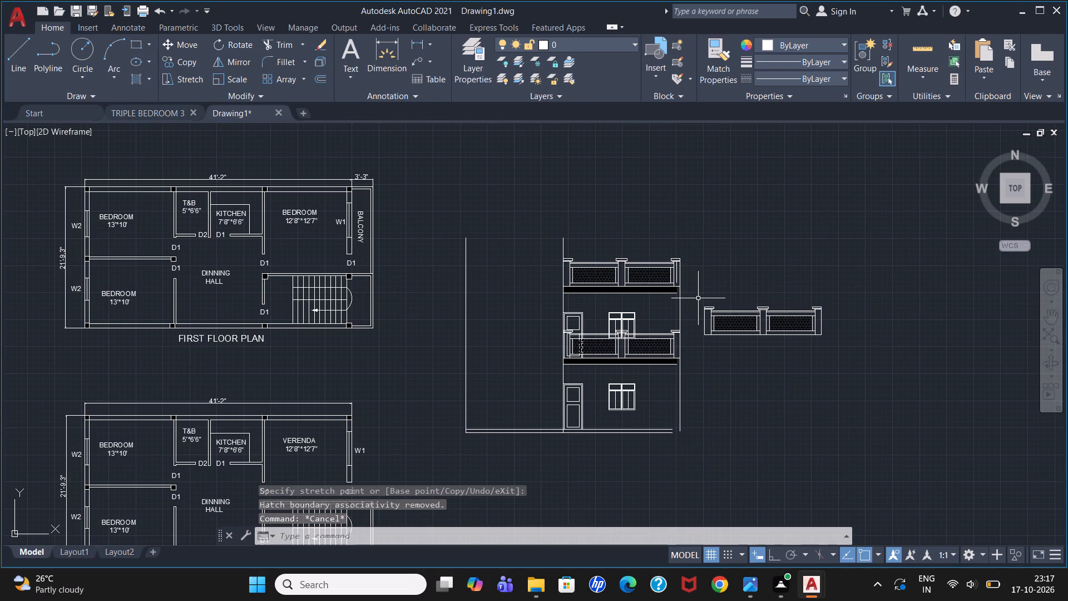
Extend the bottom edge line of the first-floor slab to the elevation's right wall line.
{"action": "scroll", "coordinate": [698, 298], "scroll_direction": "up", "scroll_amount": 3}
{"action": "scroll", "coordinate": [667, 333], "scroll_direction": "up", "scroll_amount": 3}
{"action": "scroll", "coordinate": [583, 323], "scroll_direction": "down", "scroll_amount": 4}
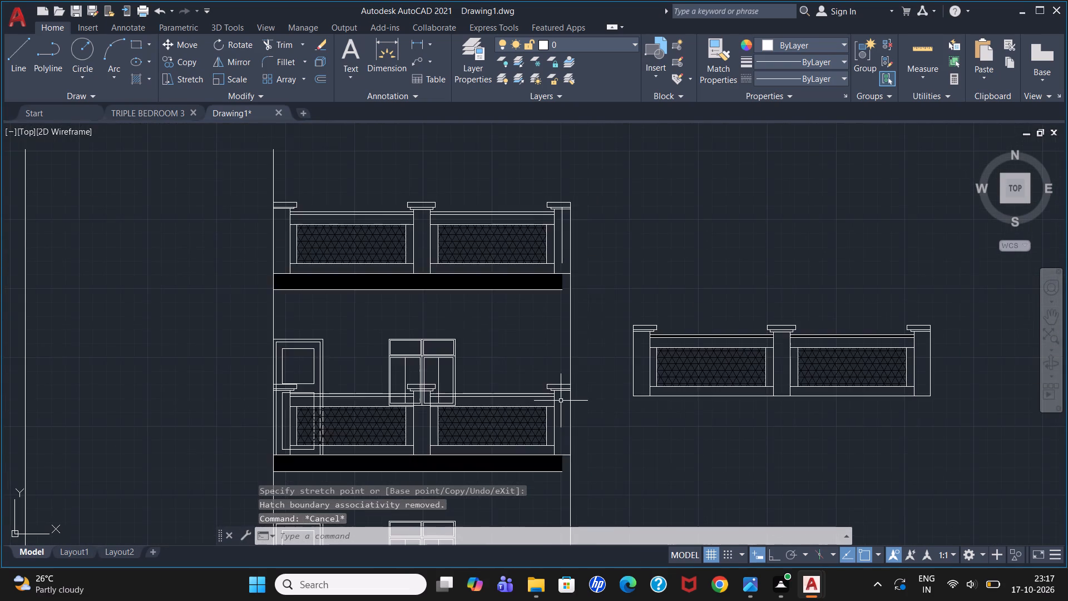
{"action": "scroll", "coordinate": [565, 417], "scroll_direction": "up", "scroll_amount": 6}
{"action": "scroll", "coordinate": [650, 387], "scroll_direction": "down", "scroll_amount": 2}
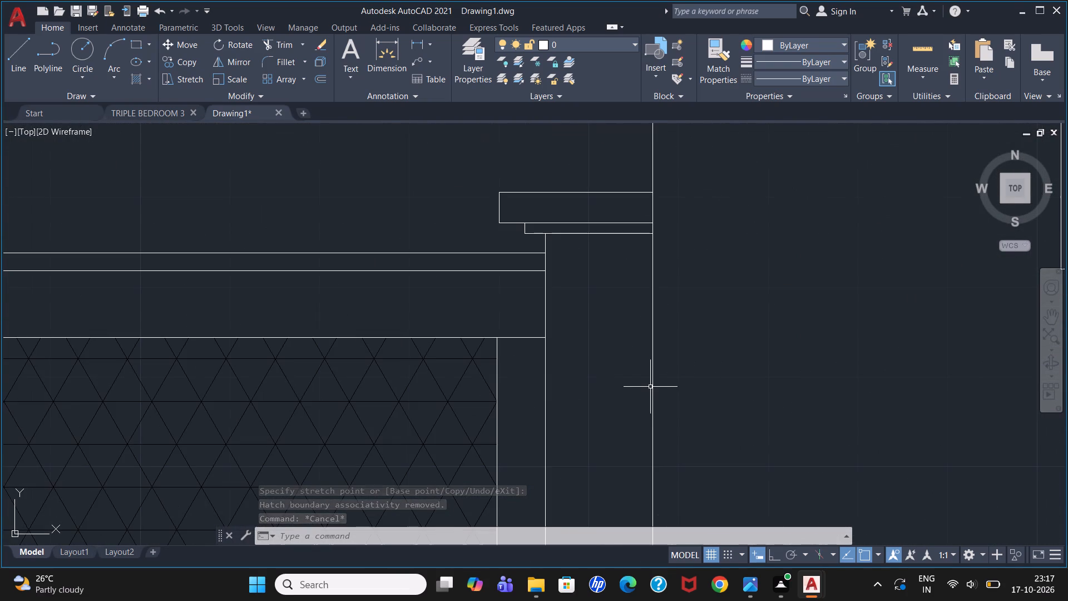
{"action": "scroll", "coordinate": [654, 382], "scroll_direction": "down", "scroll_amount": 5}
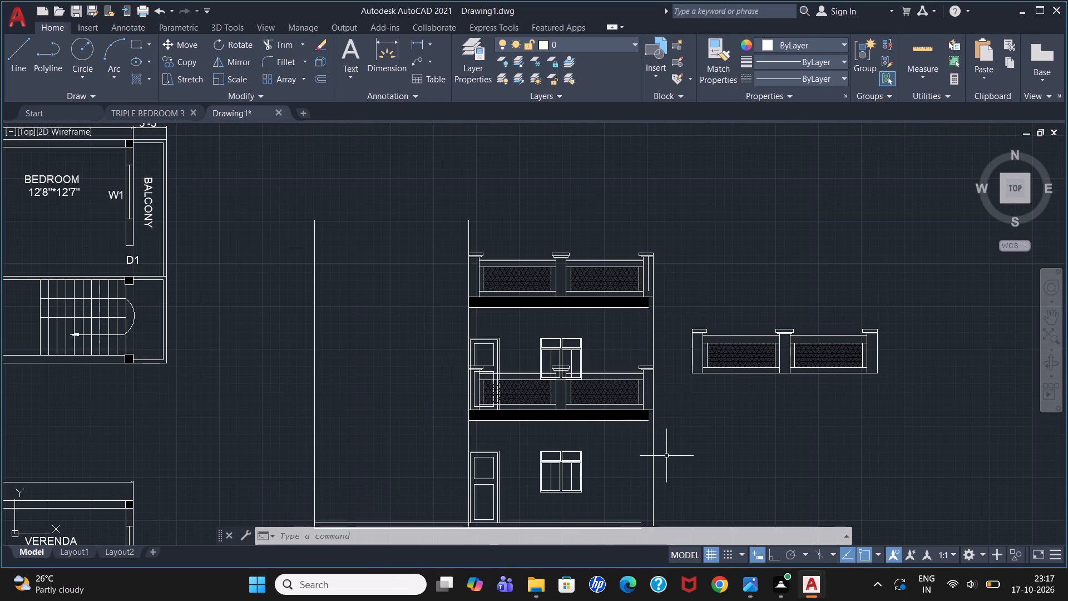
{"action": "type", "text": "EX"}
{"action": "key", "text": "Return"}
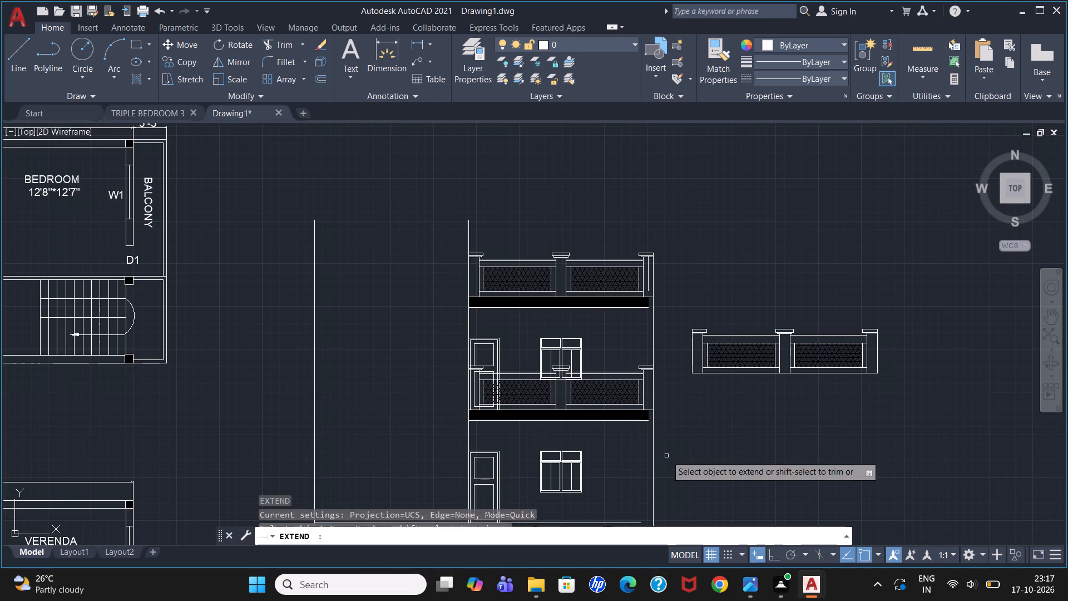
{"action": "scroll", "coordinate": [655, 430], "scroll_direction": "up", "scroll_amount": 2}
{"action": "left_click", "coordinate": [629, 407]}
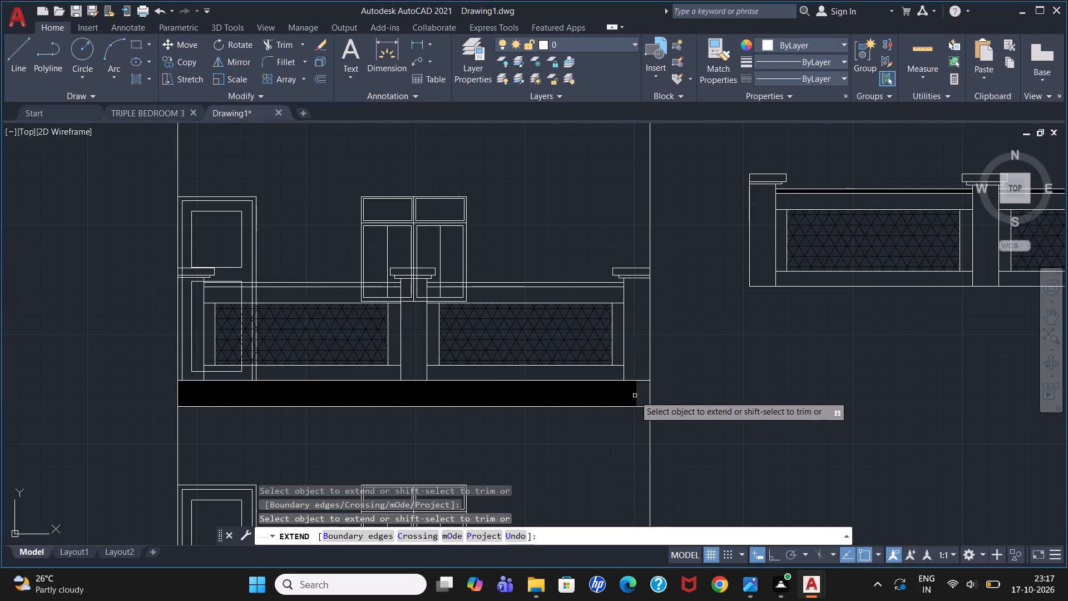
Extend the upper of the two ground lines to the right wall line, and try to extend the lower one too.
{"action": "scroll", "coordinate": [671, 349], "scroll_direction": "down", "scroll_amount": 3}
{"action": "scroll", "coordinate": [666, 442], "scroll_direction": "up", "scroll_amount": 3}
{"action": "left_click", "coordinate": [622, 395]}
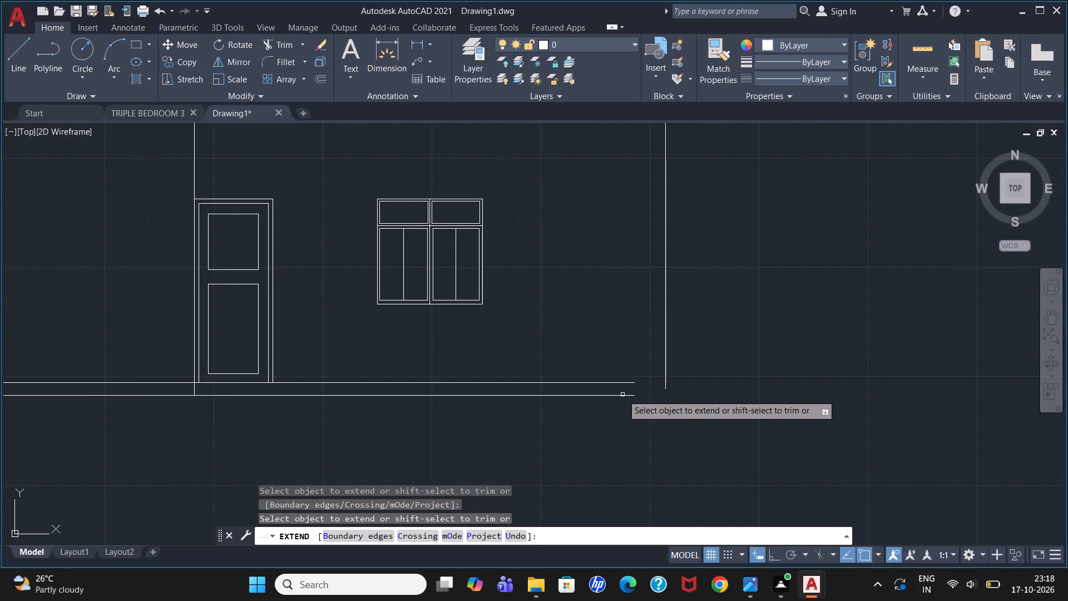
{"action": "left_click", "coordinate": [630, 396]}
{"action": "left_click", "coordinate": [630, 383]}
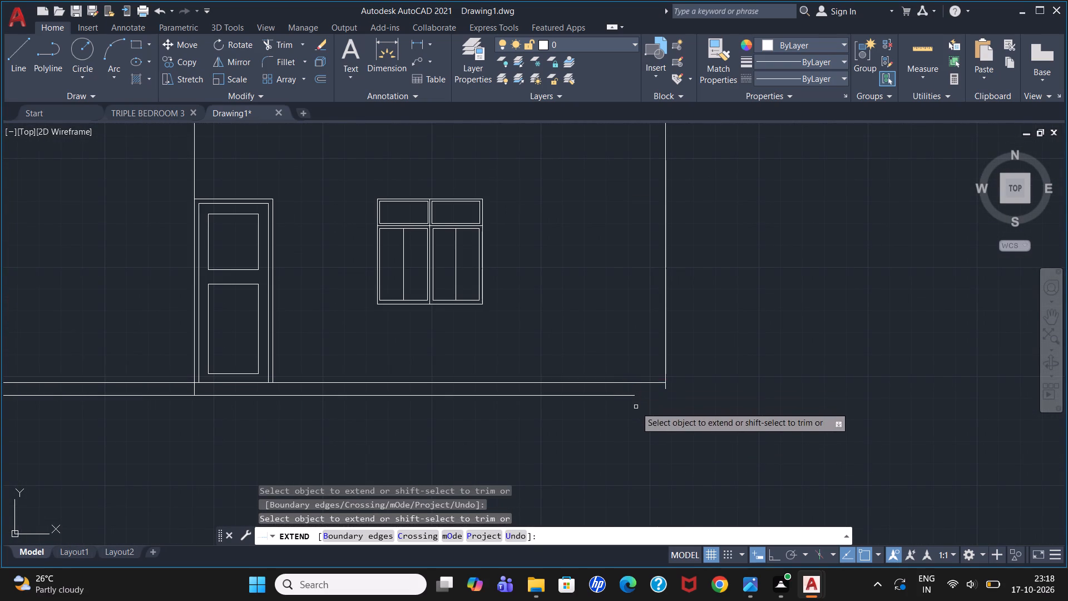
{"action": "left_click", "coordinate": [631, 395]}
{"action": "key", "text": "Escape"}
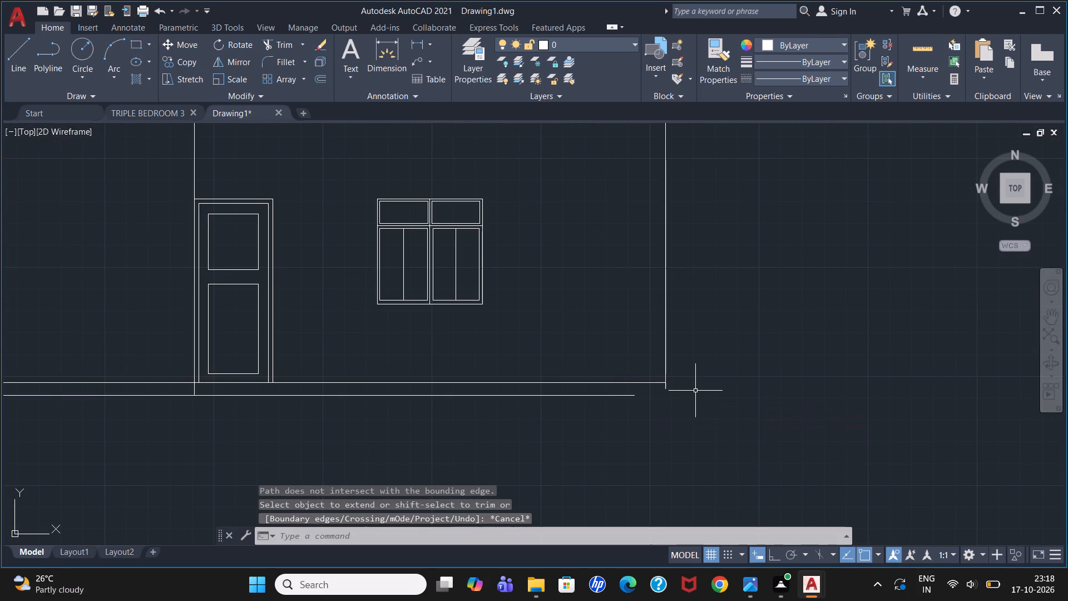
Draw lines from the right wall's bottom end down to the lower ground line's level and back to that line's end, closing the base corner.
{"action": "key", "text": "l"}
{"action": "key", "text": "Return"}
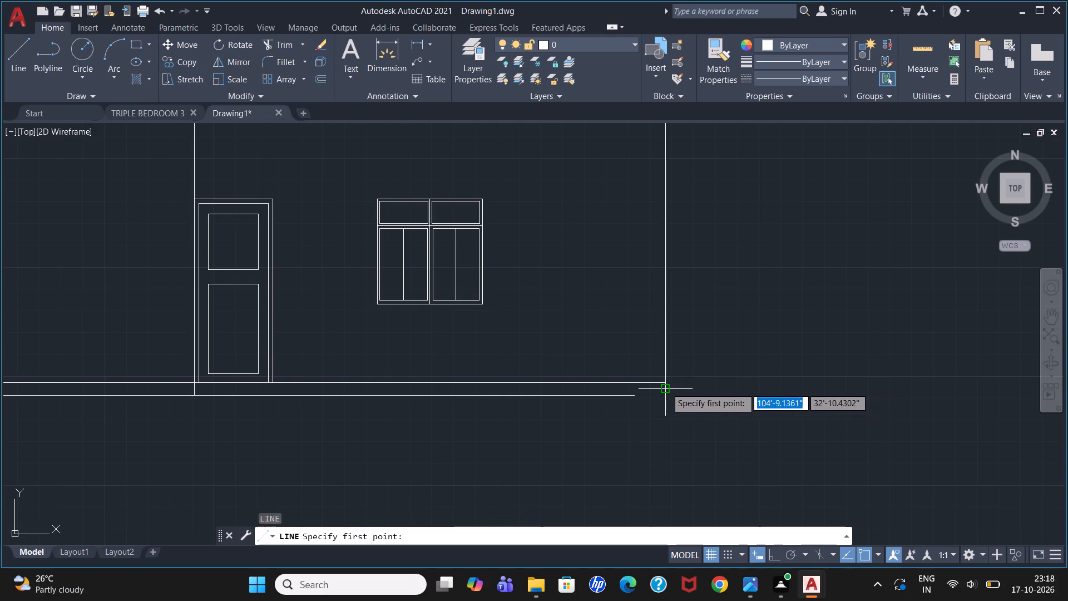
{"action": "left_click", "coordinate": [666, 387]}
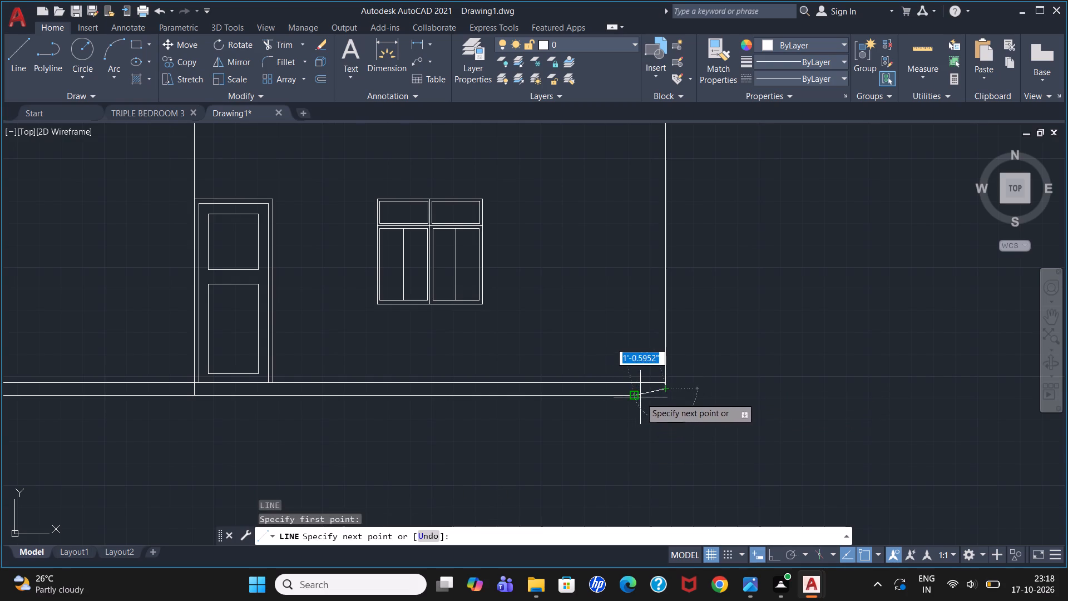
{"action": "left_click", "coordinate": [665, 396]}
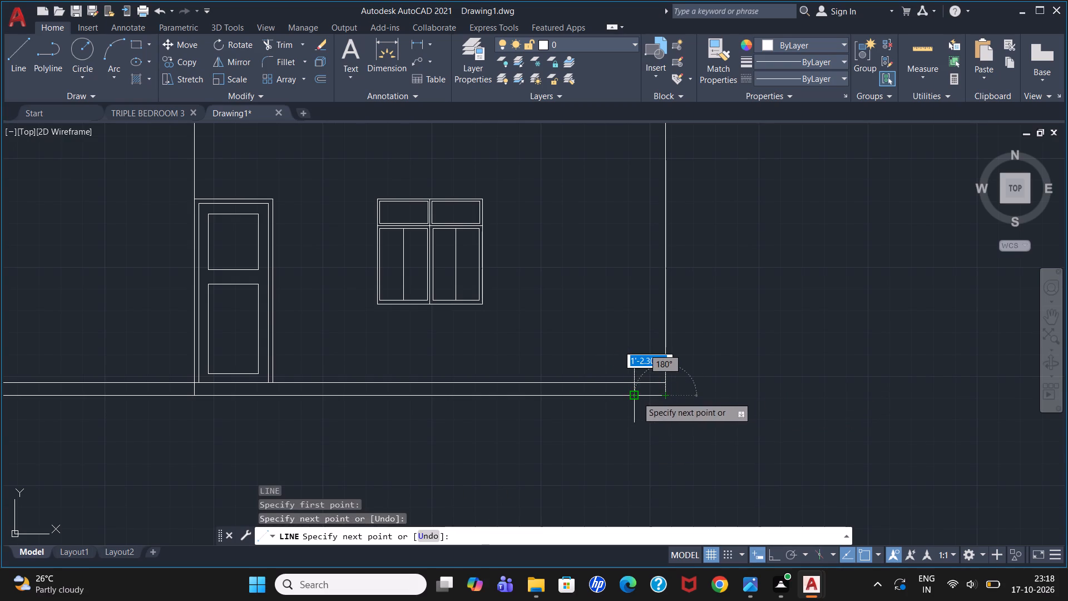
{"action": "left_click", "coordinate": [637, 397]}
{"action": "key", "text": "Escape"}
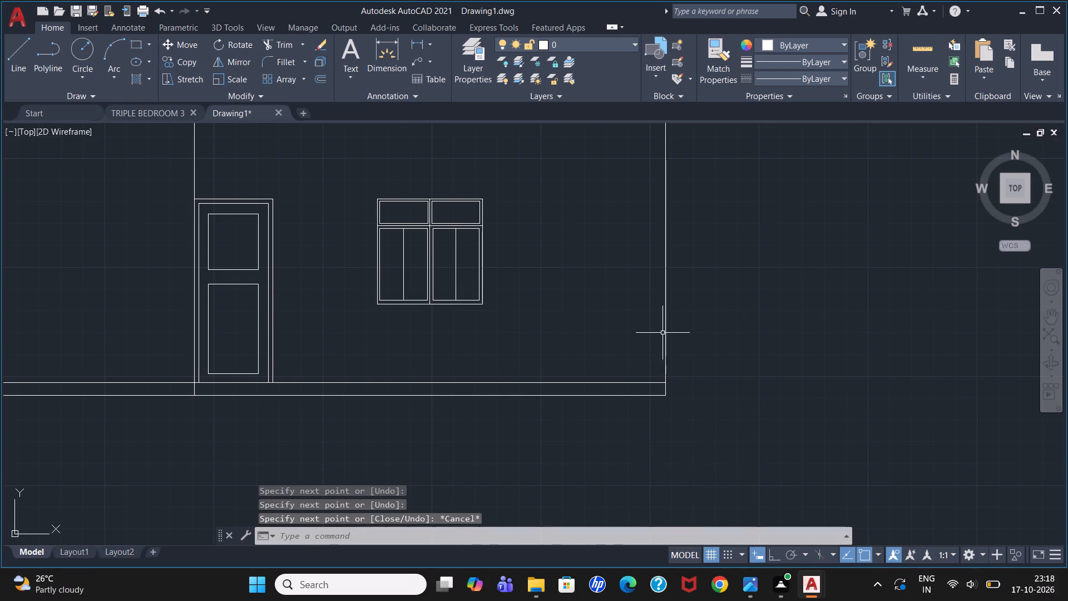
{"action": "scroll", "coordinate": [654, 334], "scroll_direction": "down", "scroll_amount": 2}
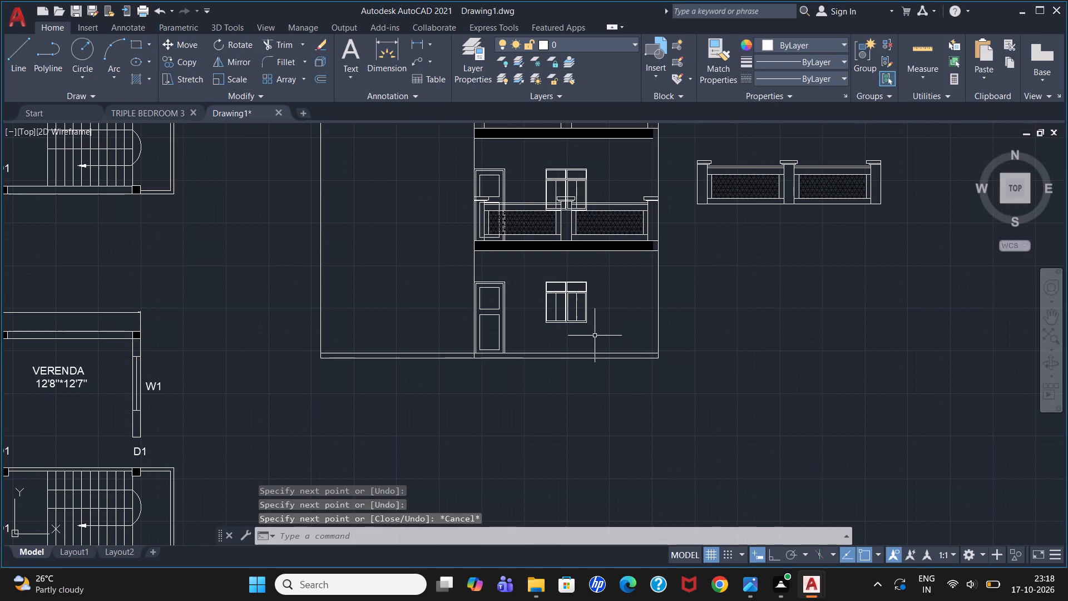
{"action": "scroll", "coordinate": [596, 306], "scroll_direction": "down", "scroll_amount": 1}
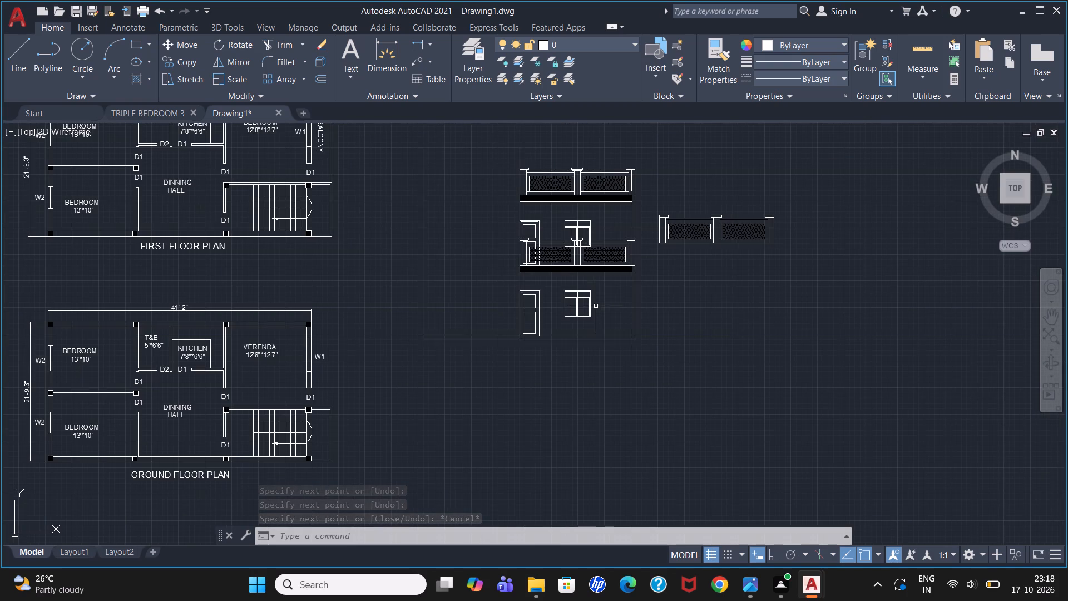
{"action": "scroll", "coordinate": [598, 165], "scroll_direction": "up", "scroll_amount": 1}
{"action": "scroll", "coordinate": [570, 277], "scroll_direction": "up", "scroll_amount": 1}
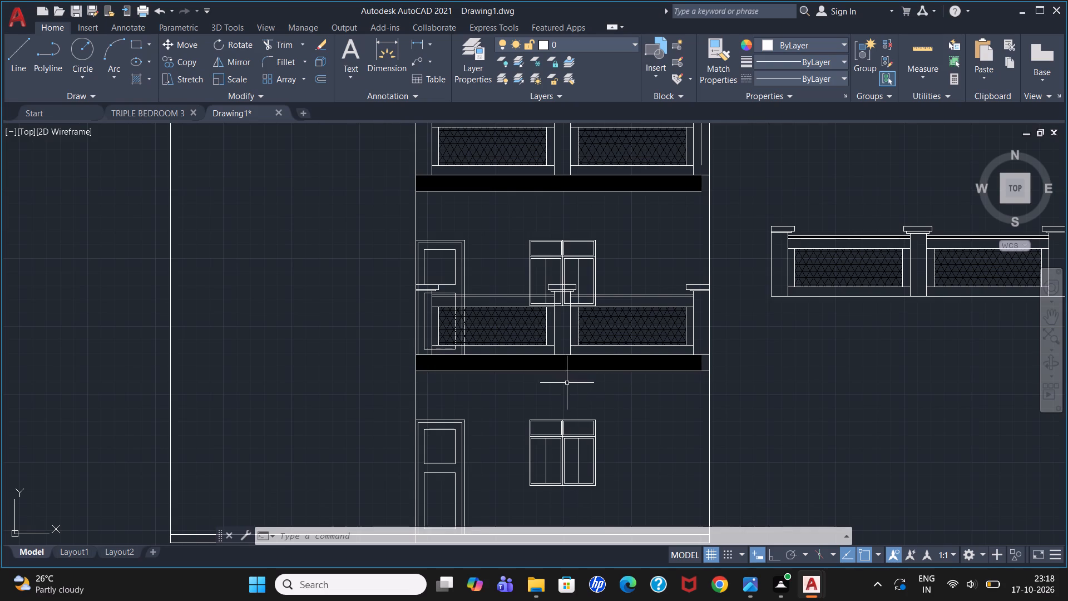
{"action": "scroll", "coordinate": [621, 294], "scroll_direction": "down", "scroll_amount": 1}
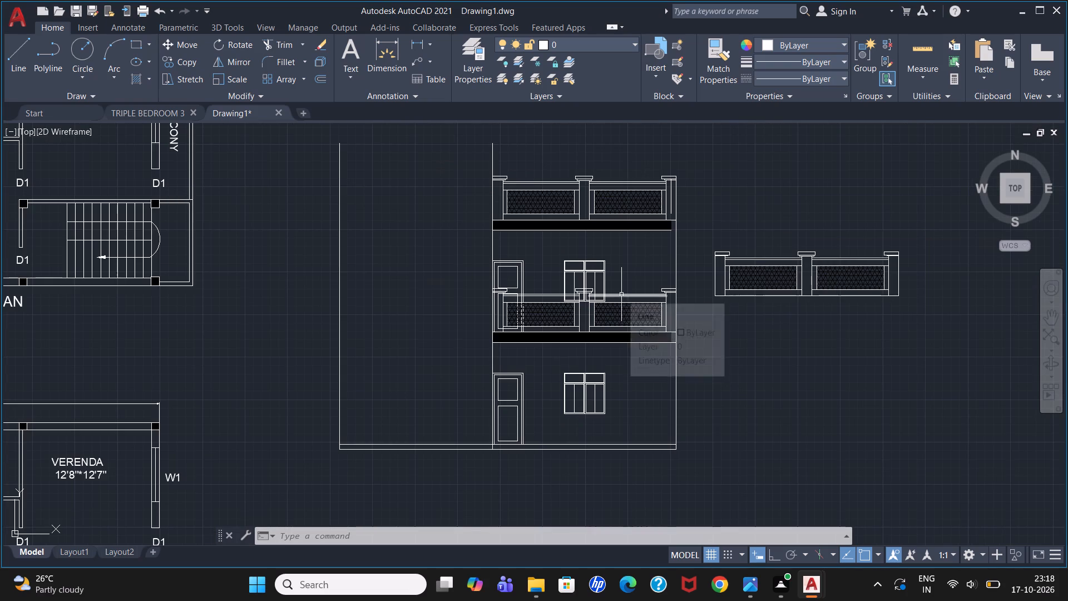
Extend the bottom edge line of the upper slab to the elevation's right wall line.
{"action": "scroll", "coordinate": [667, 193], "scroll_direction": "up", "scroll_amount": 2}
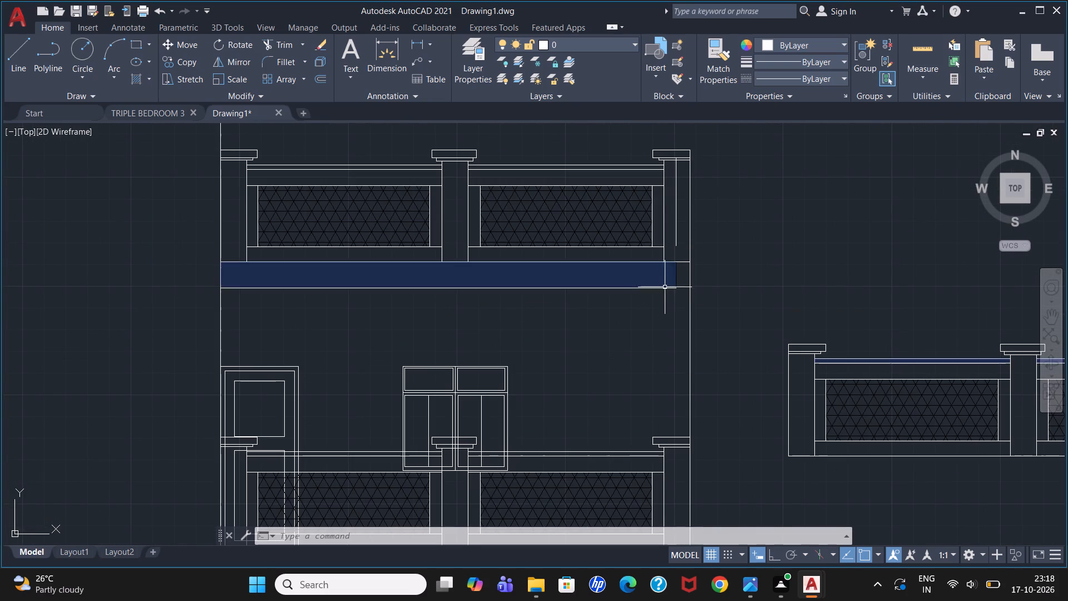
{"action": "type", "text": "EX"}
{"action": "key", "text": "Return"}
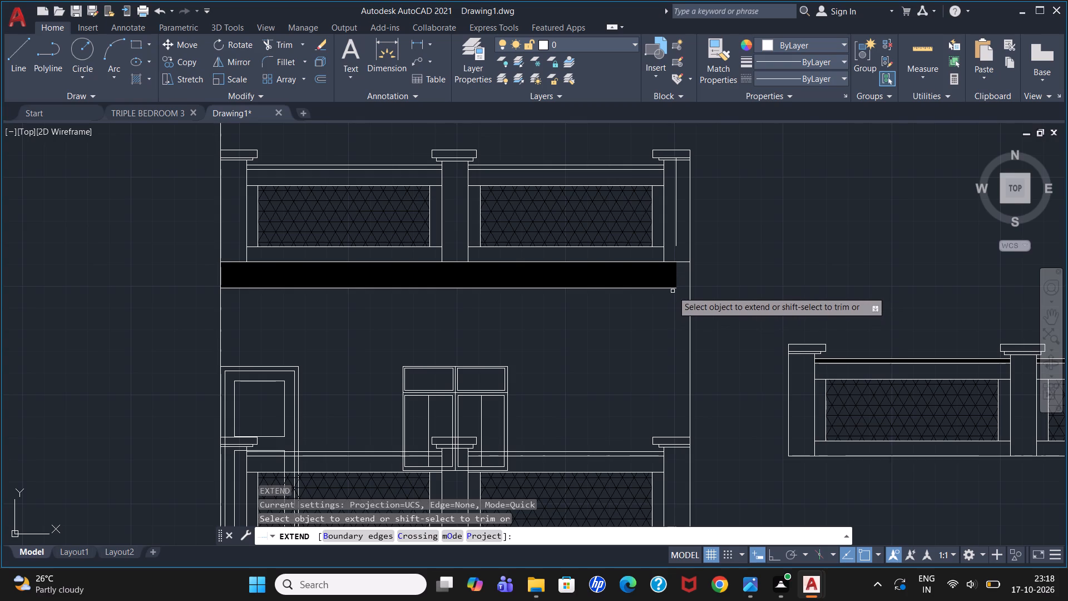
{"action": "left_click", "coordinate": [672, 286]}
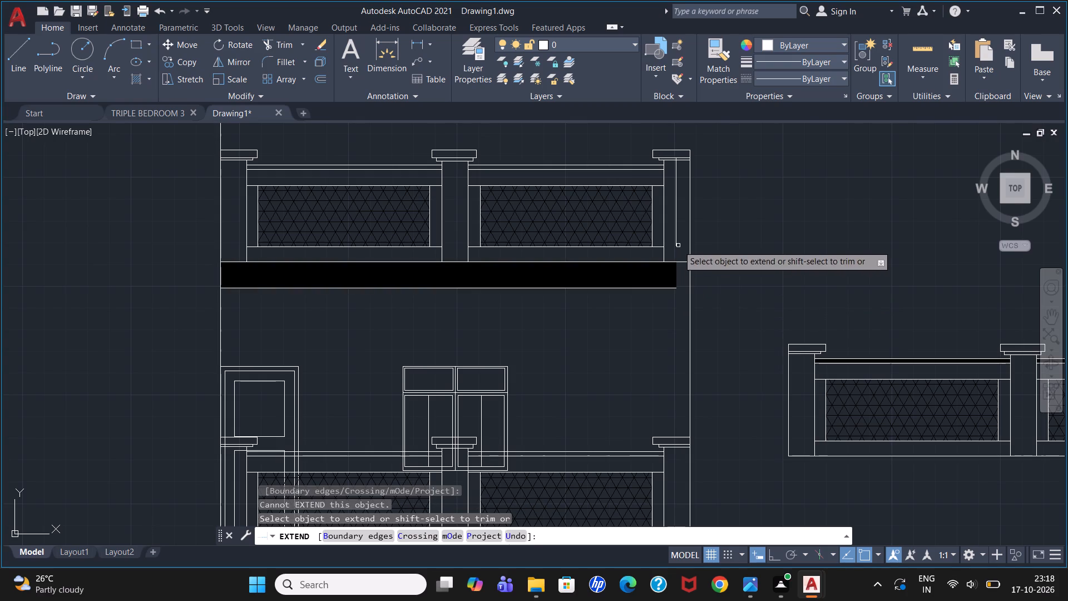
{"action": "left_click", "coordinate": [675, 288]}
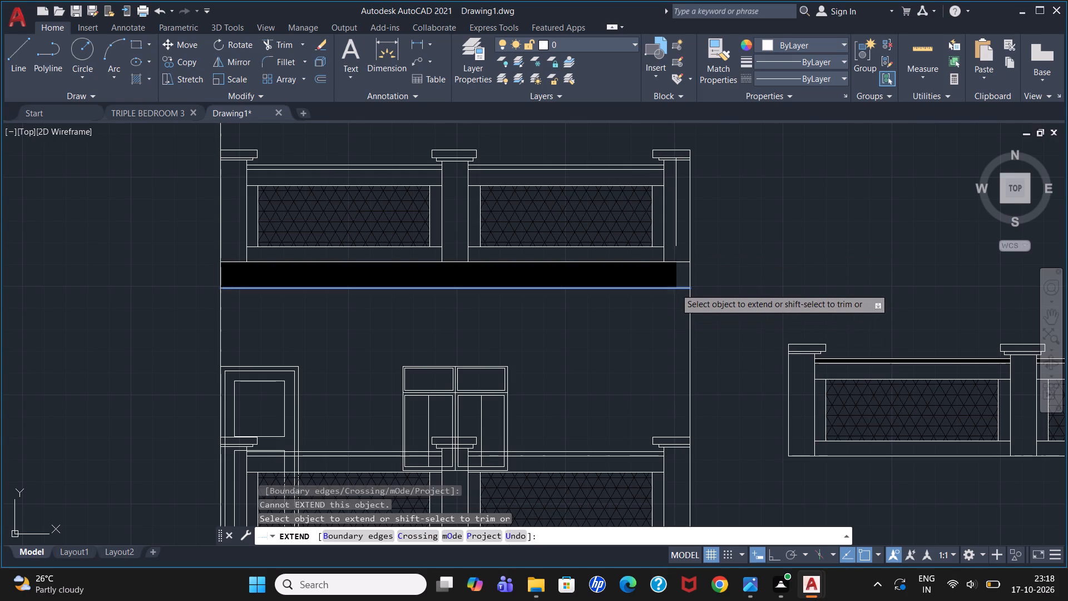
{"action": "left_click", "coordinate": [677, 241]}
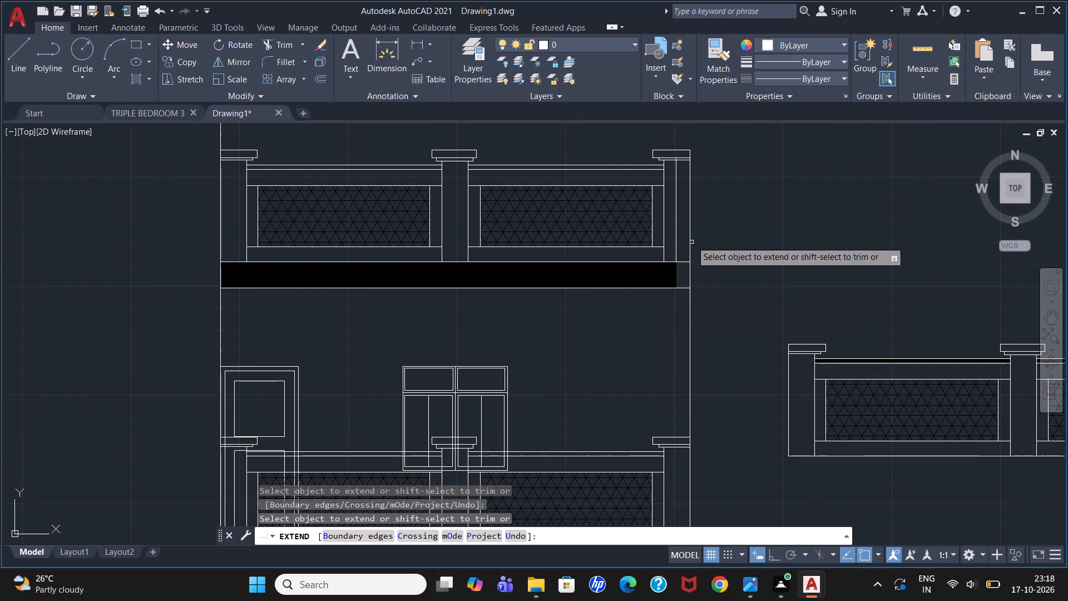
{"action": "key", "text": "Escape"}
Delete the leftover vertical line inside the right end post of the upper railing.
{"action": "left_click", "coordinate": [676, 205]}
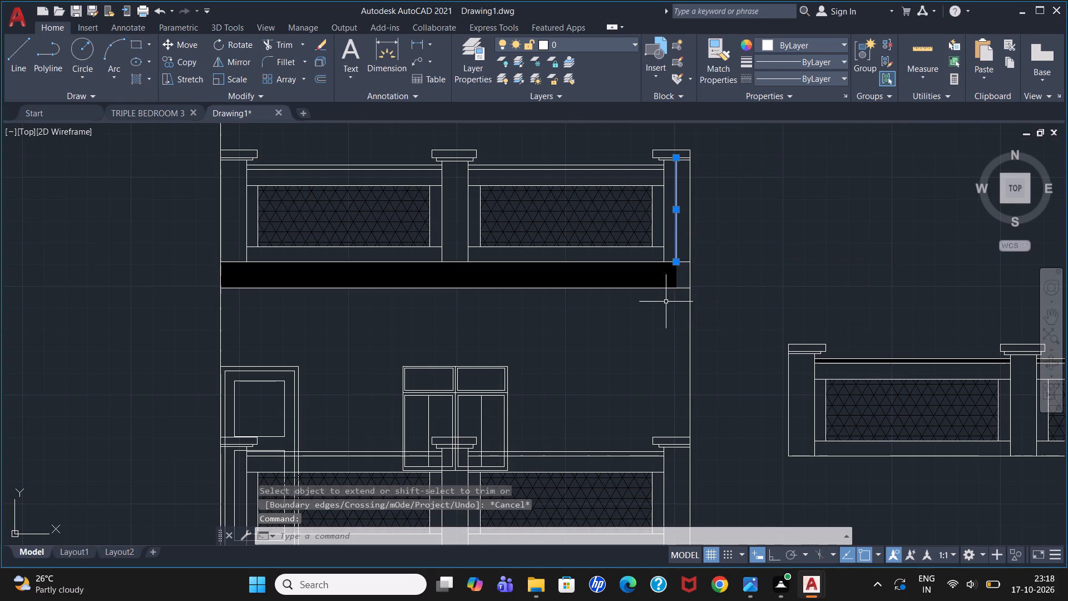
{"action": "key", "text": "Delete"}
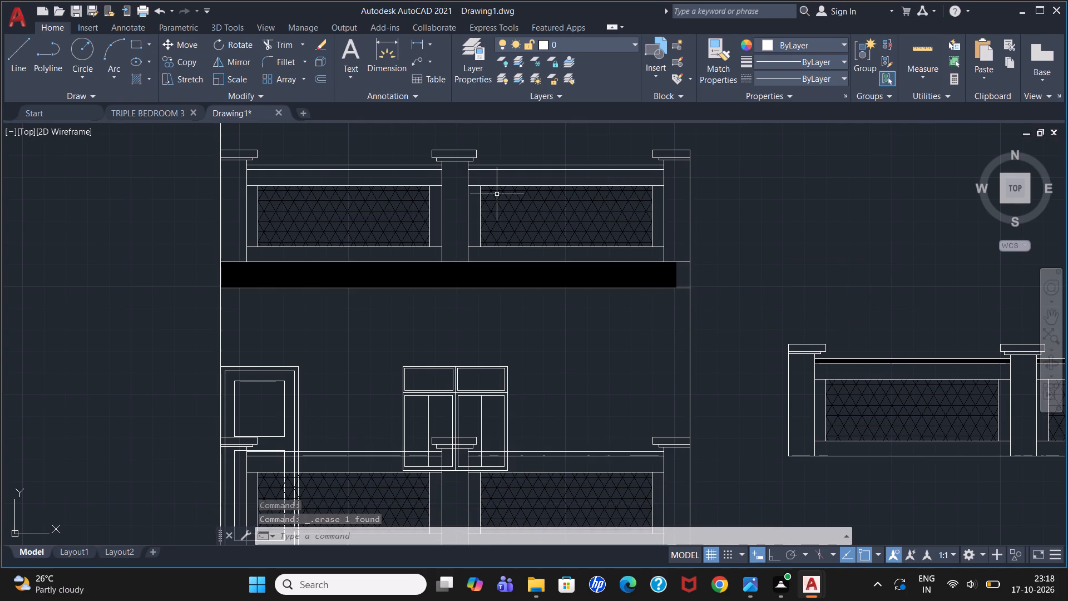
Fill the empty right-end gaps of the upper and lower slabs with a solid 0,0,0 hatch.
{"action": "type", "text": "HA"}
{"action": "key", "text": "Return"}
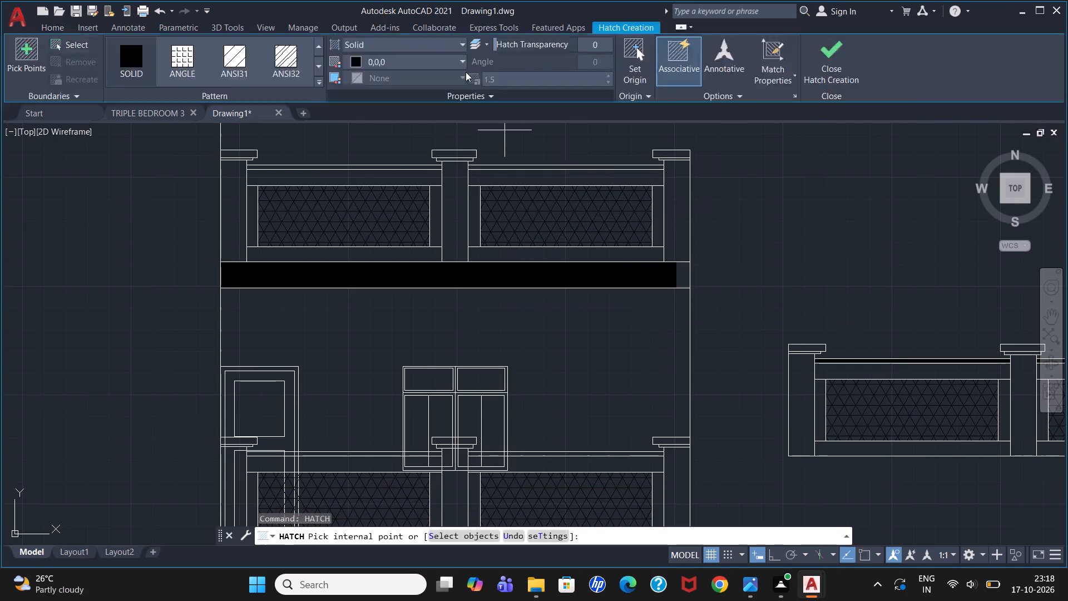
{"action": "left_click", "coordinate": [128, 60]}
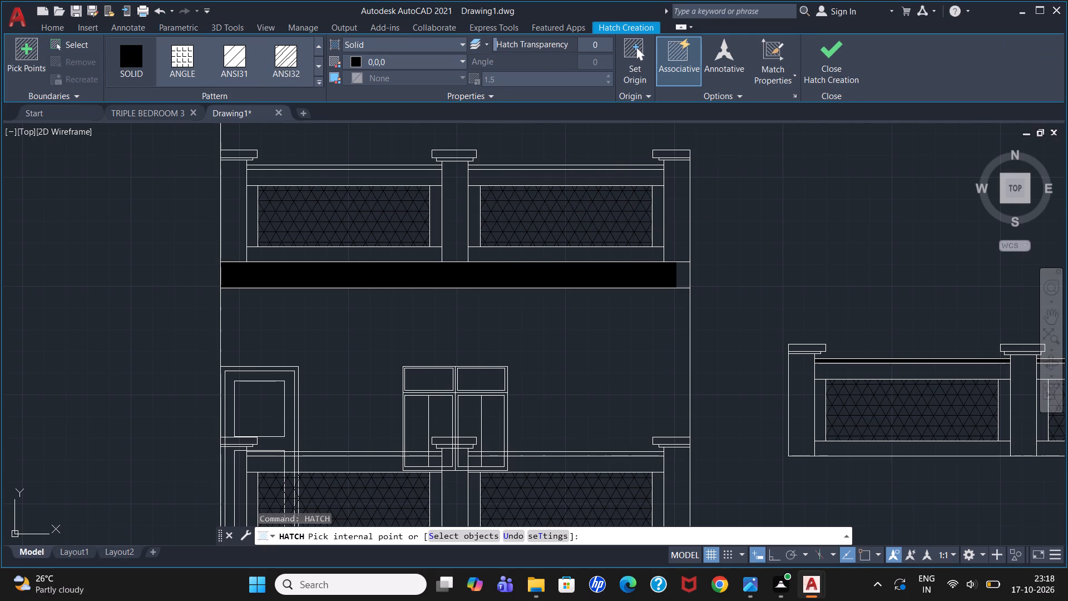
{"action": "left_click", "coordinate": [682, 276]}
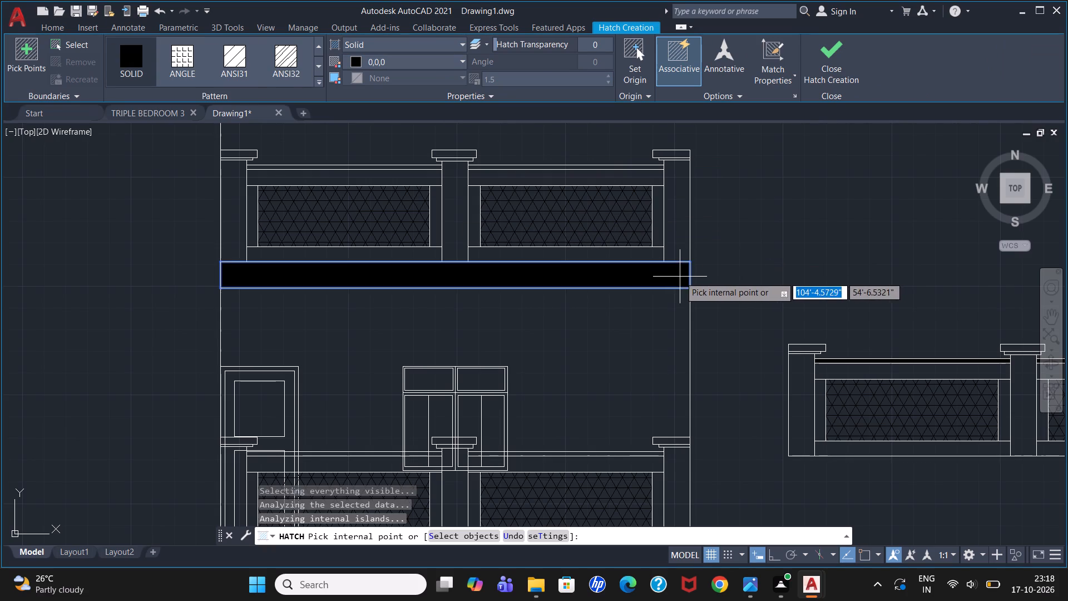
{"action": "scroll", "coordinate": [602, 302], "scroll_direction": "down", "scroll_amount": 3}
{"action": "scroll", "coordinate": [624, 389], "scroll_direction": "up", "scroll_amount": 3}
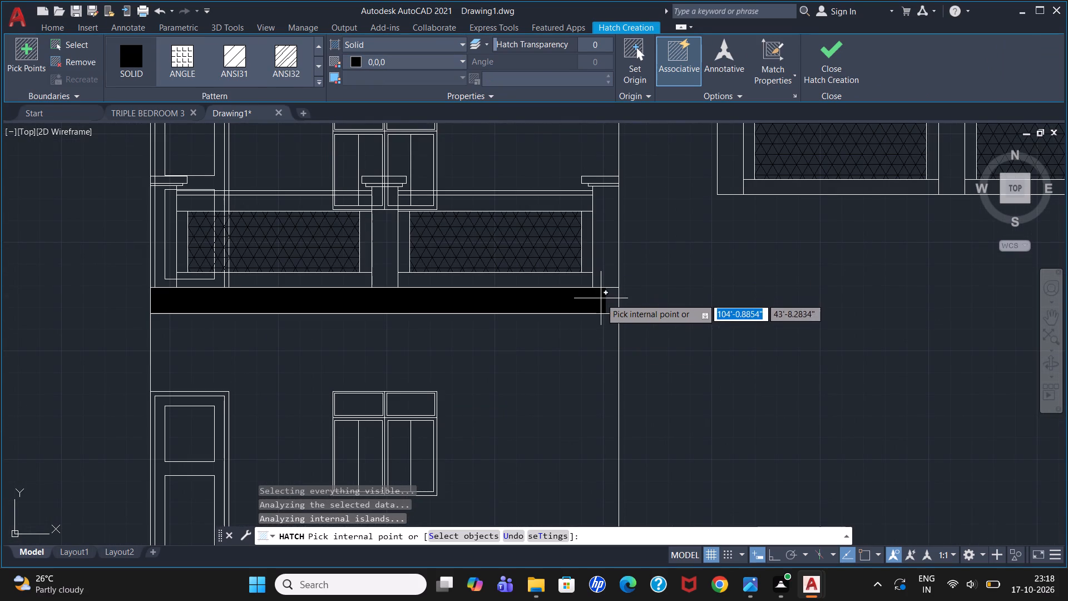
{"action": "left_click", "coordinate": [610, 299]}
{"action": "key", "text": "Escape"}
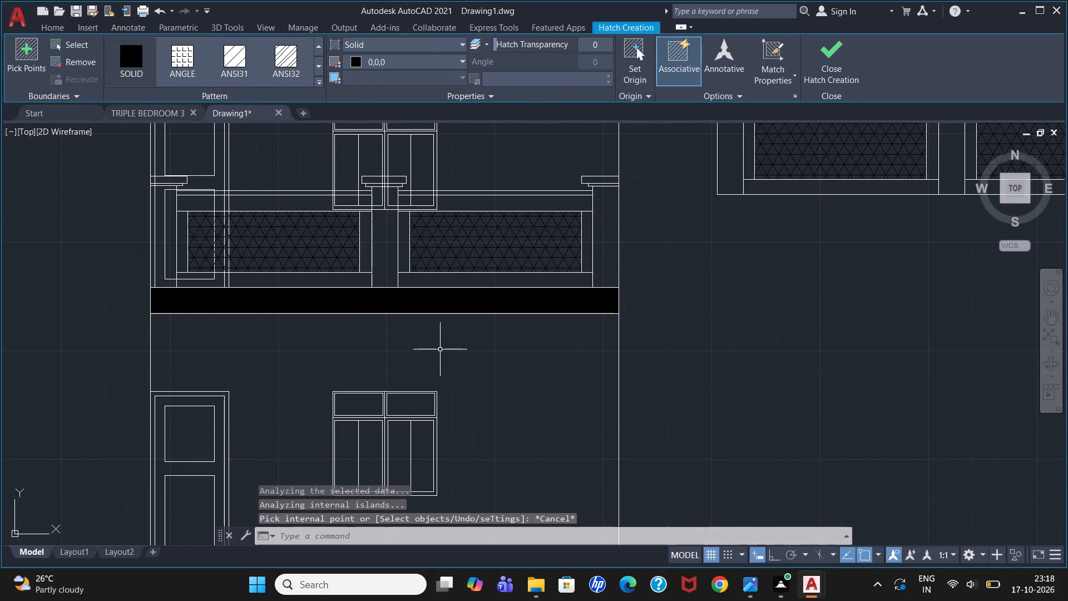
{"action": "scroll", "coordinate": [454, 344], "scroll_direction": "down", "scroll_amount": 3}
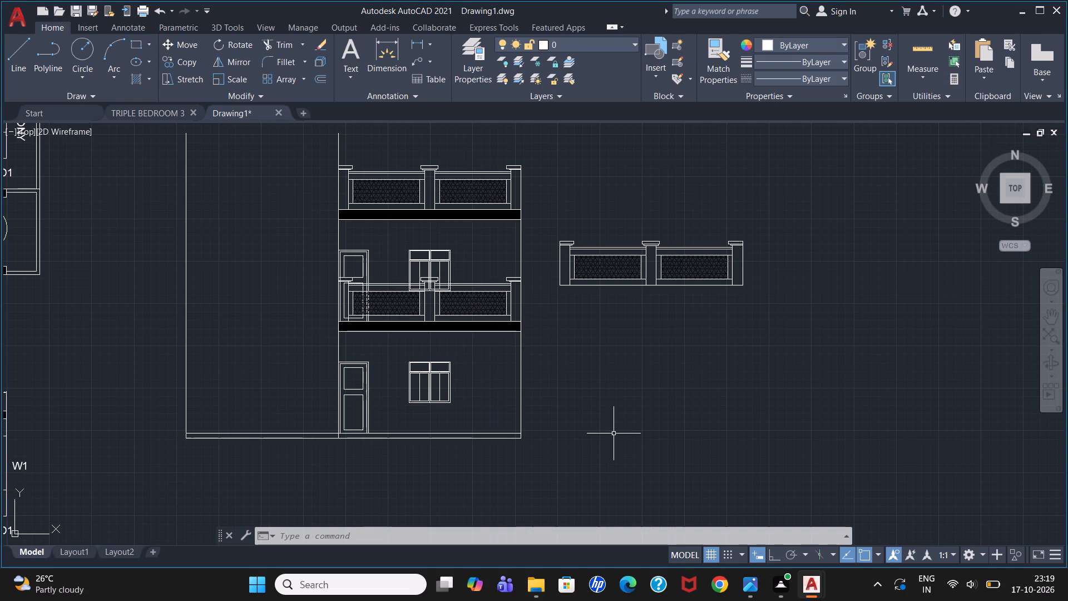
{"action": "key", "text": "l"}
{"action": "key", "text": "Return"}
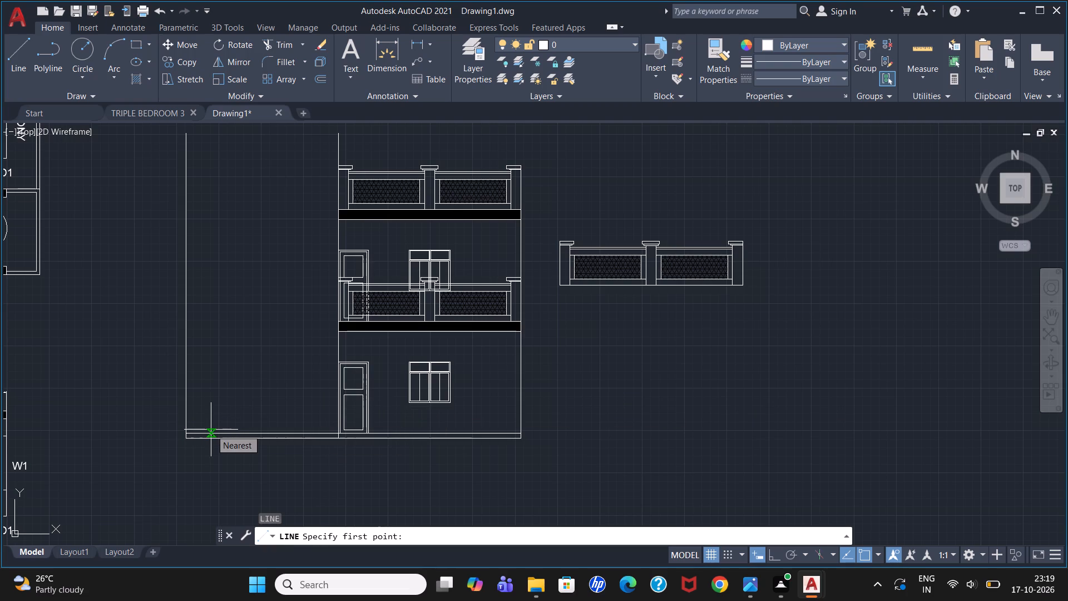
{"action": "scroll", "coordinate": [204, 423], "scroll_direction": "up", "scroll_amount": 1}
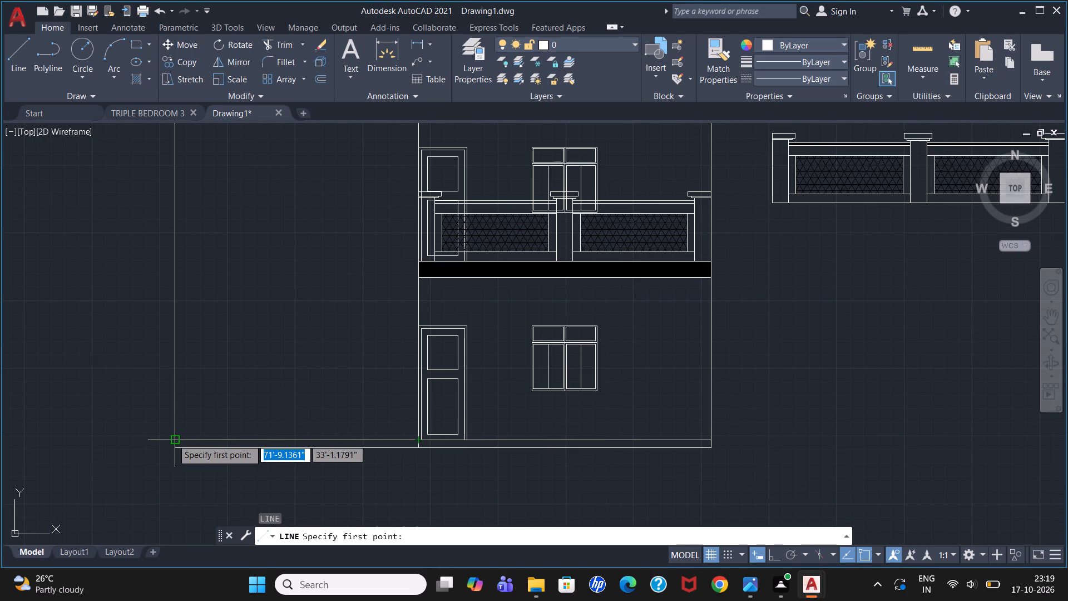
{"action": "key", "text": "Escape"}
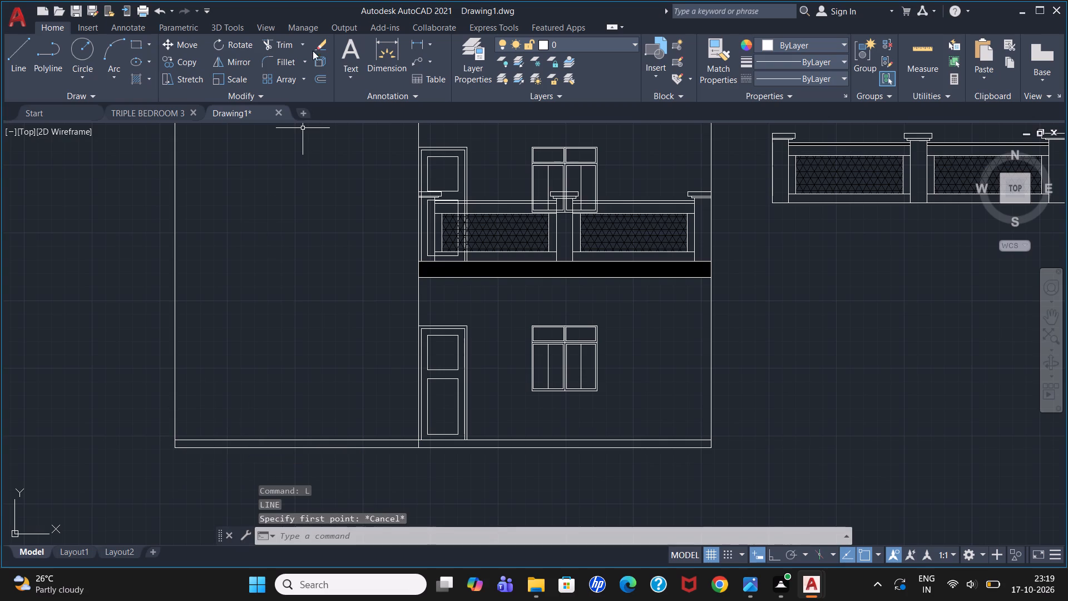
Measure the width of the blank left bay along the upper ground line, between its two vertical wall lines.
{"action": "left_click", "coordinate": [415, 40]}
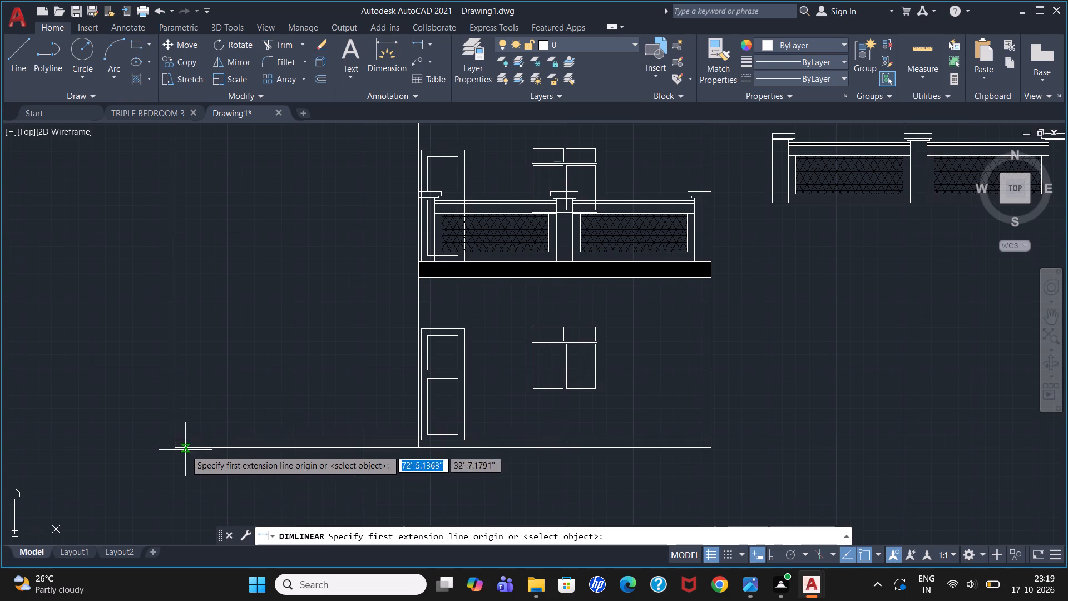
{"action": "left_click", "coordinate": [175, 437]}
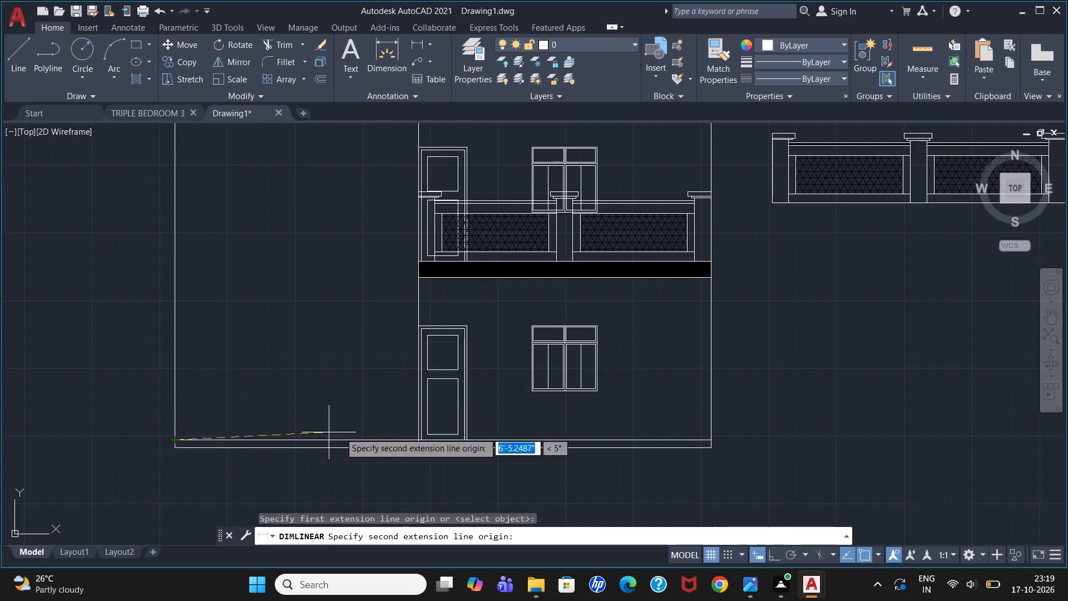
{"action": "left_click", "coordinate": [417, 440]}
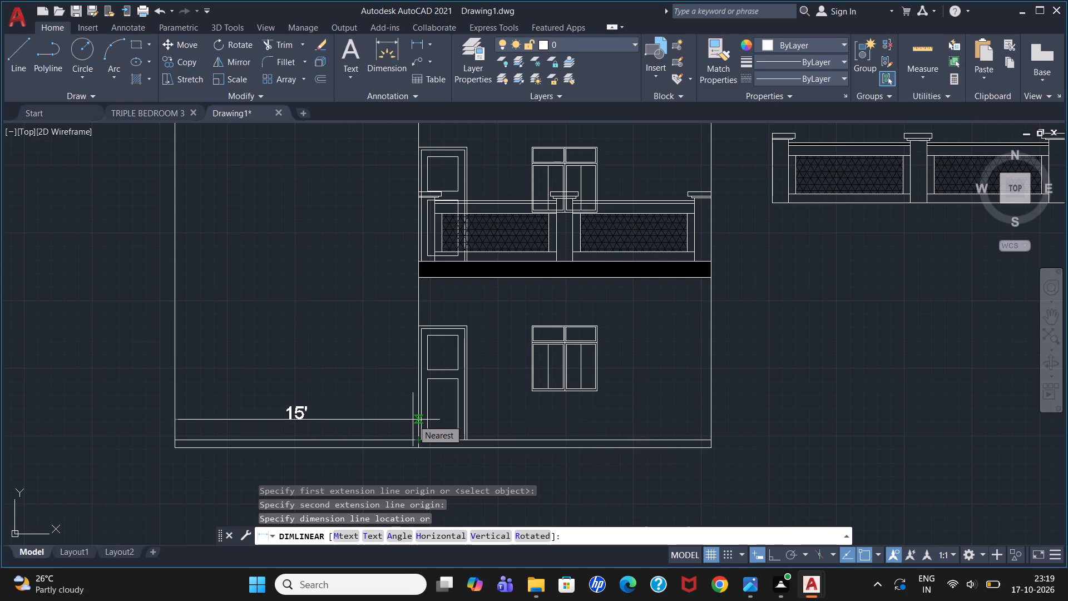
{"action": "key", "text": "Escape"}
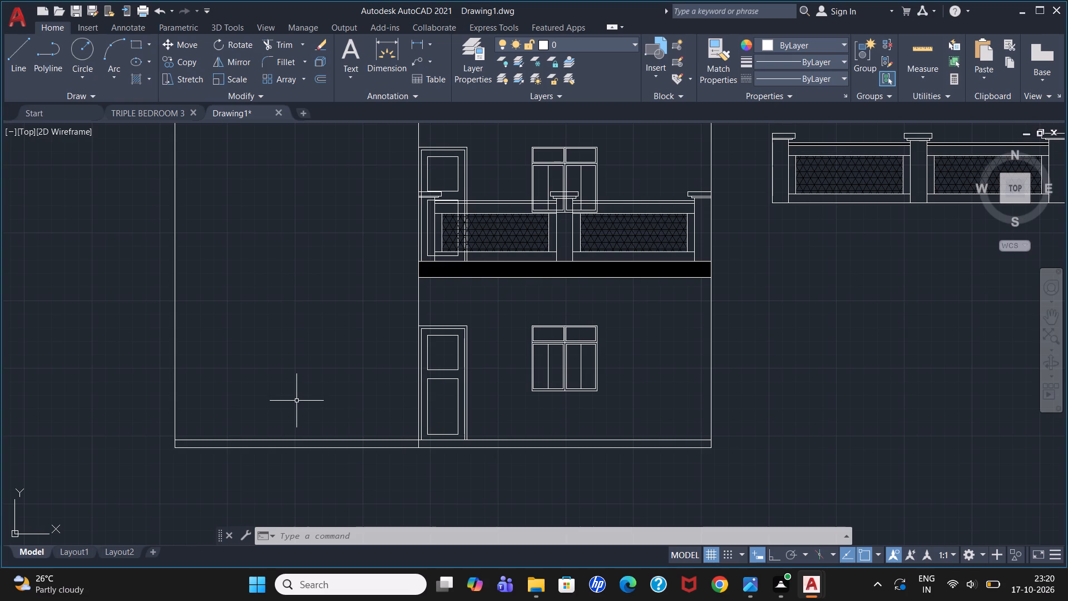
Start a line at the left wall's corner with the upper ground line and run it 2' inward along that line.
{"action": "key", "text": "l"}
{"action": "key", "text": "Return"}
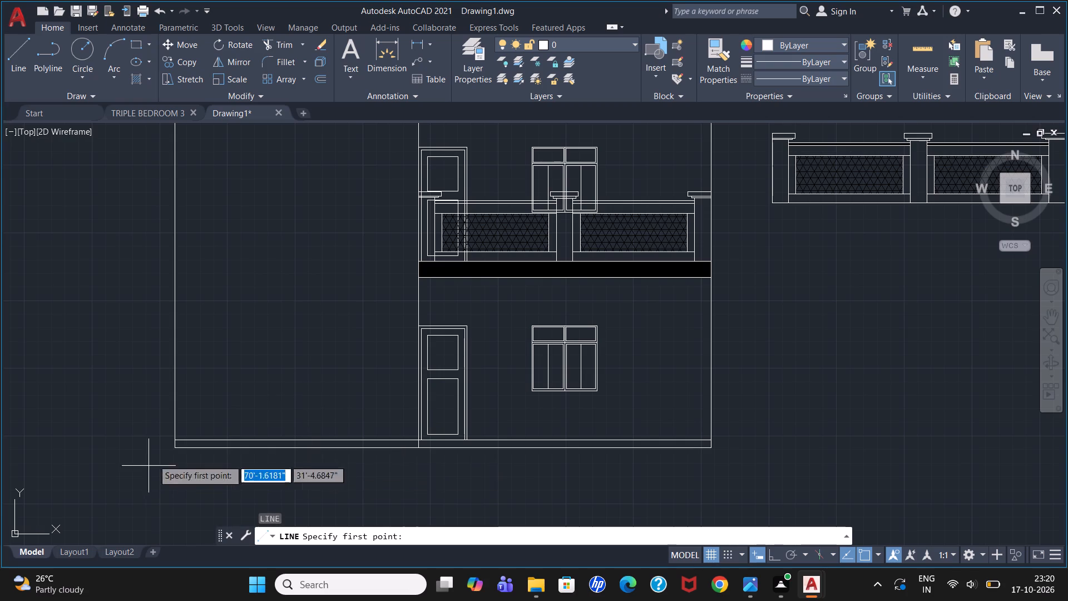
{"action": "left_click", "coordinate": [175, 442]}
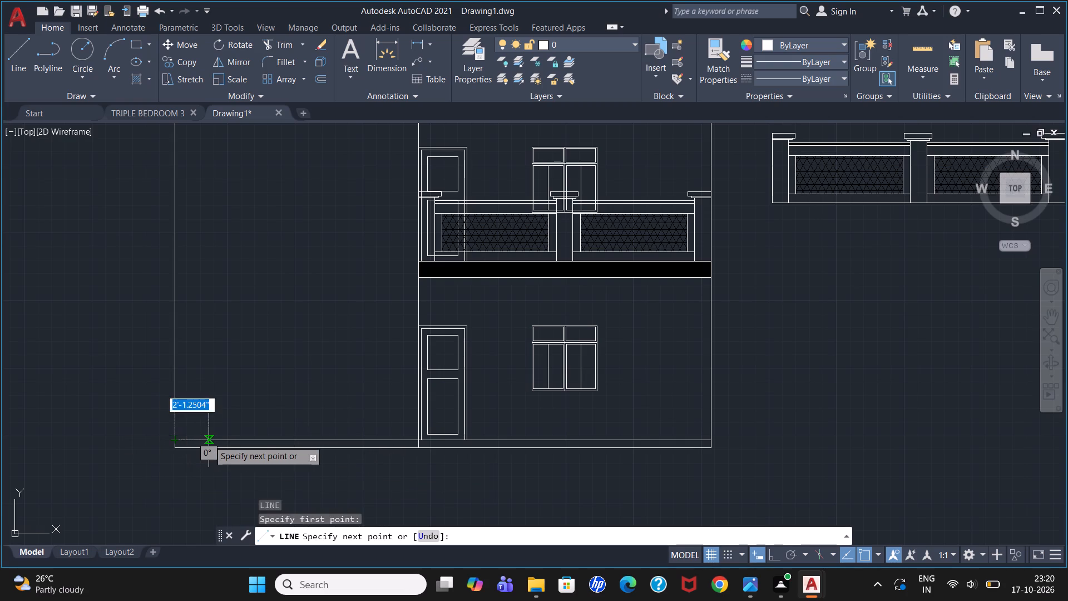
{"action": "type", "text": "2'"}
{"action": "key", "text": "Return"}
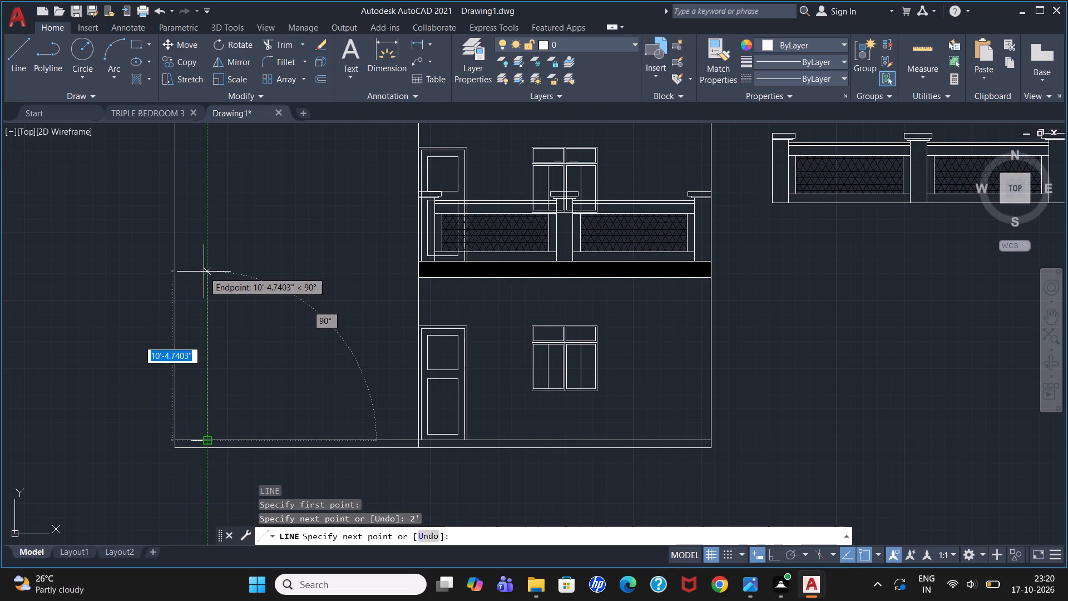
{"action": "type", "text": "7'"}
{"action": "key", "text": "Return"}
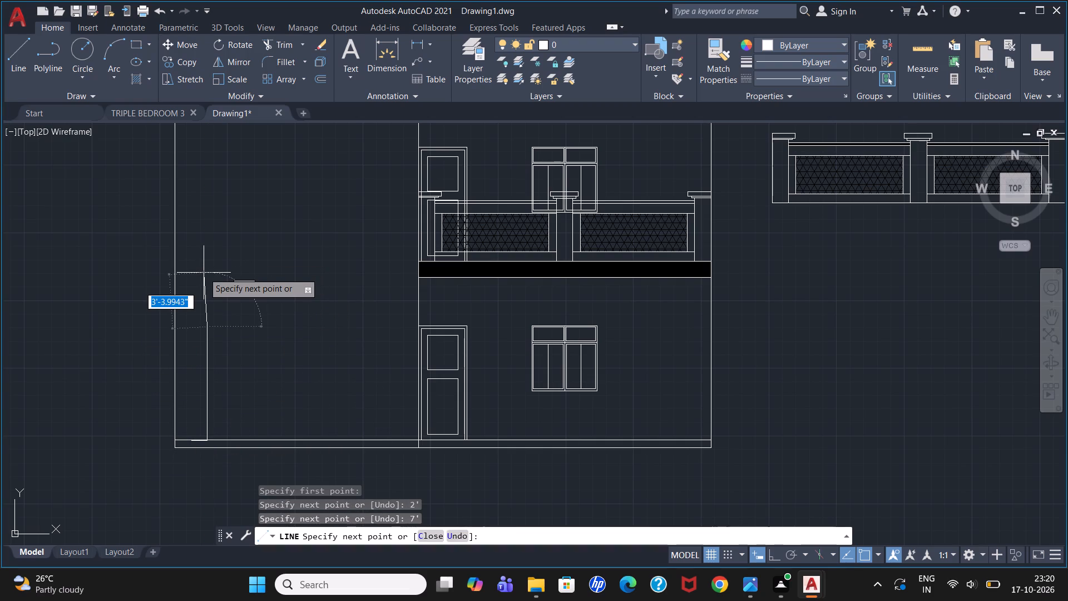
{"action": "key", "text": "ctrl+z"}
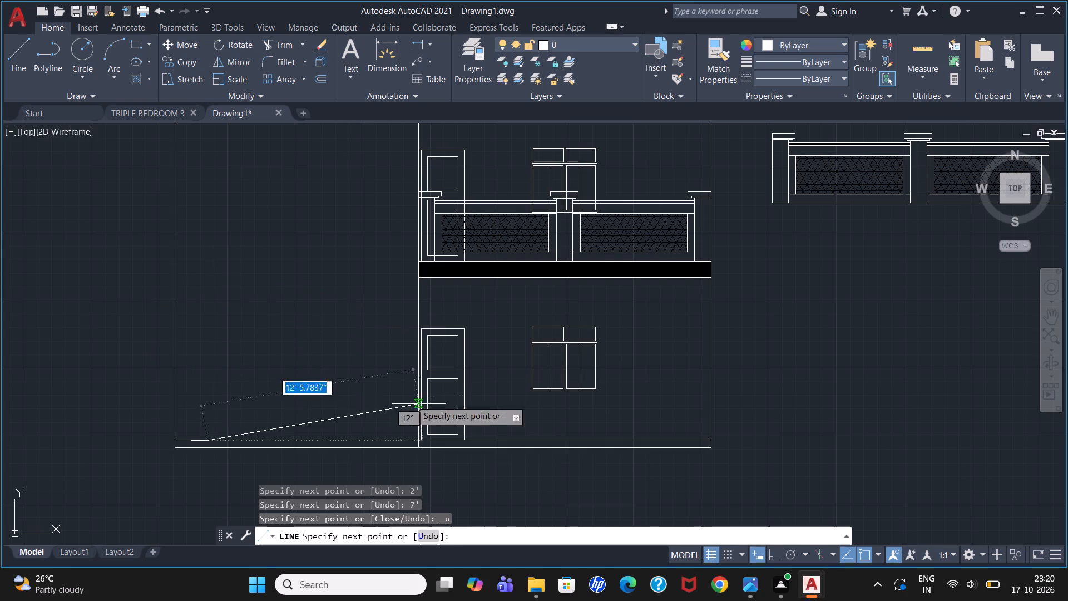
Turn Ortho on and continue the line 7' up, 11' across and 7' down, outlining an opening in the left bay.
{"action": "left_click", "coordinate": [777, 558]}
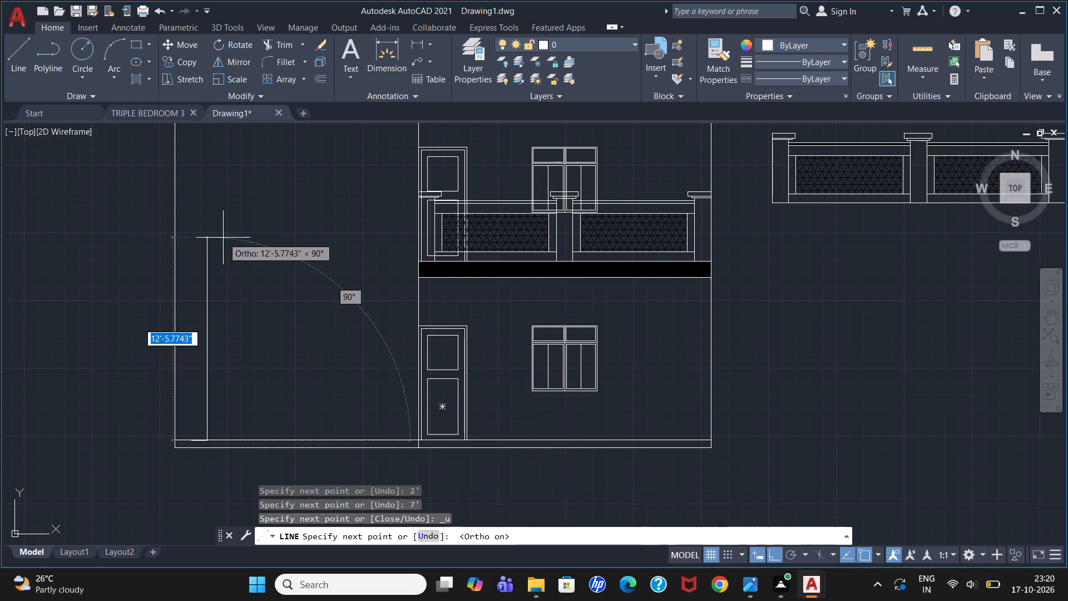
{"action": "type", "text": "7'"}
{"action": "key", "text": "Return"}
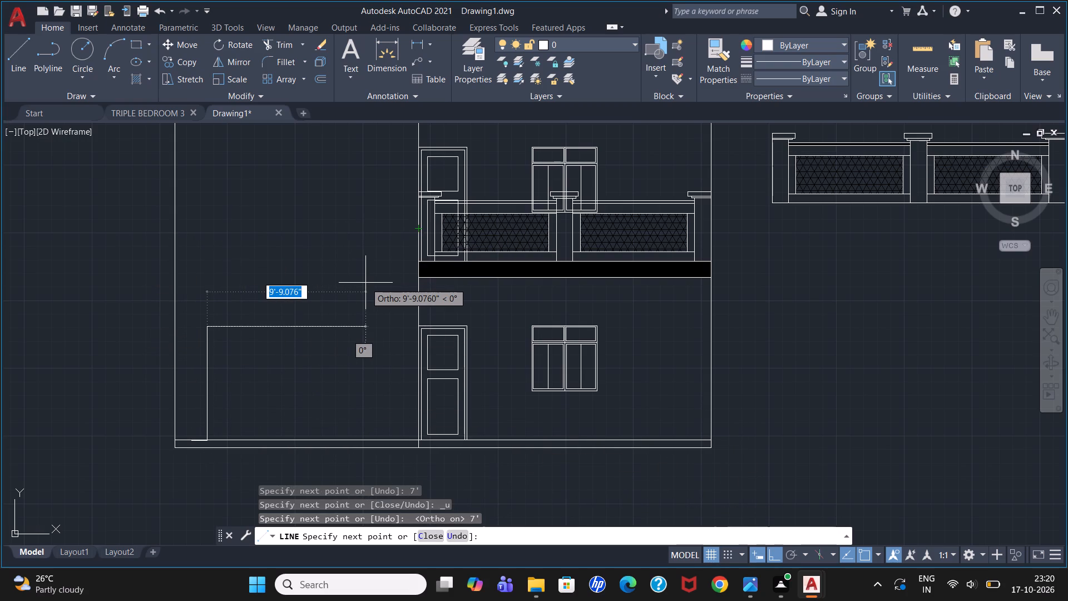
{"action": "type", "text": "11'"}
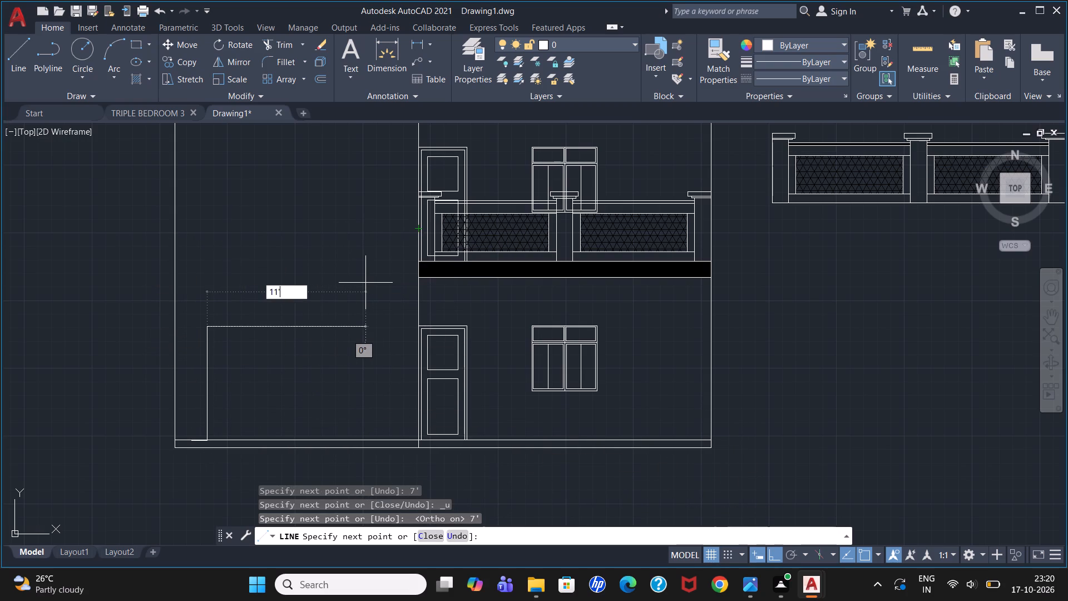
{"action": "key", "text": "Return"}
{"action": "type", "text": "7'"}
{"action": "key", "text": "Return"}
{"action": "key", "text": "Escape"}
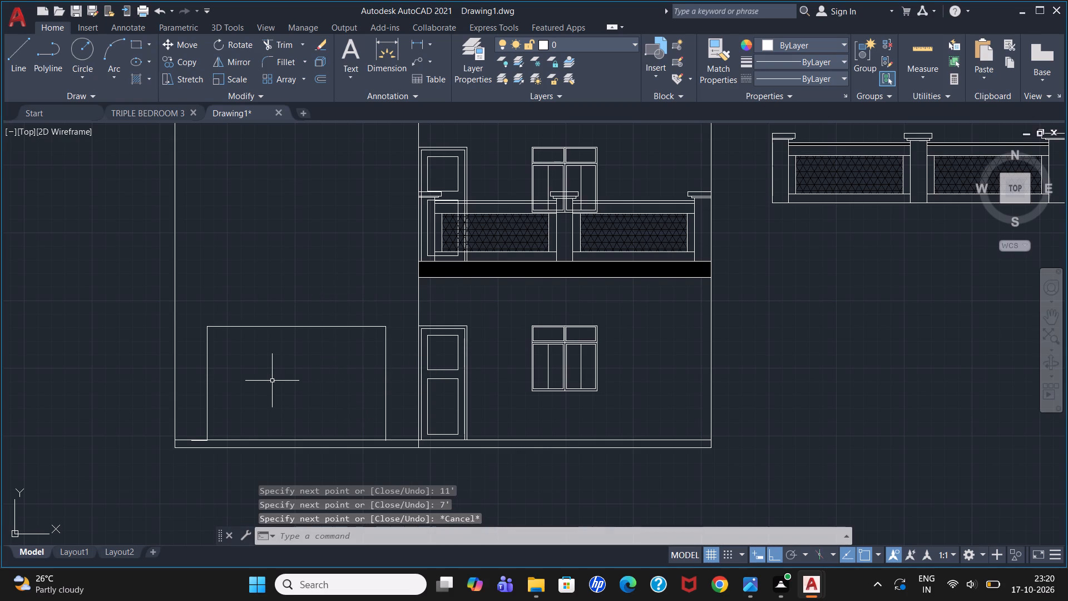
Offset both vertical sides of the left bay's opening 1' inward.
{"action": "key", "text": "o"}
{"action": "key", "text": "Return"}
{"action": "type", "text": "1'"}
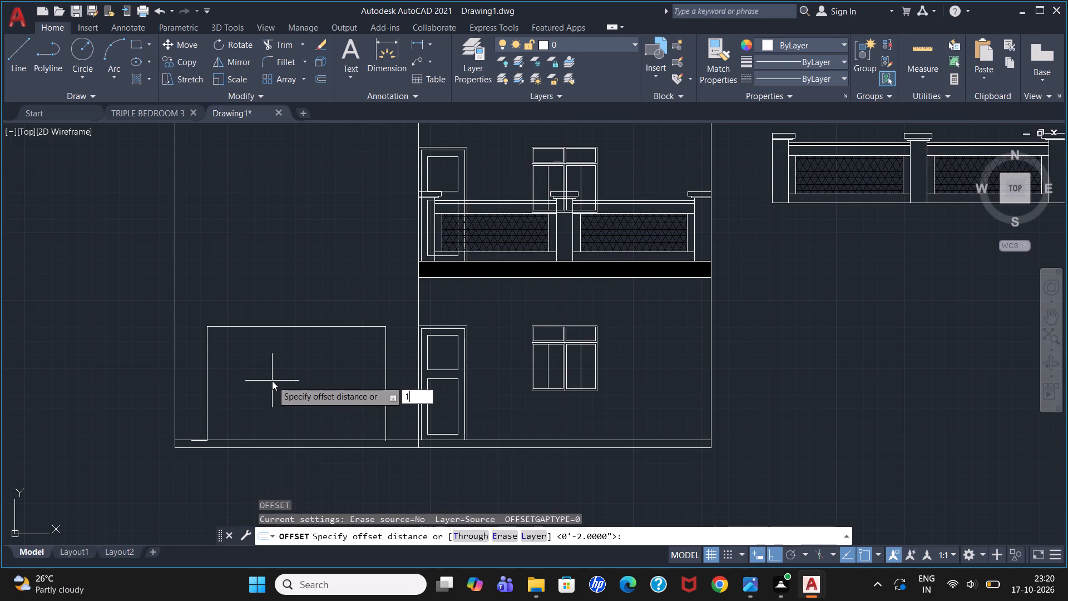
{"action": "key", "text": "Return"}
{"action": "left_click", "coordinate": [207, 388]}
{"action": "left_click", "coordinate": [221, 387]}
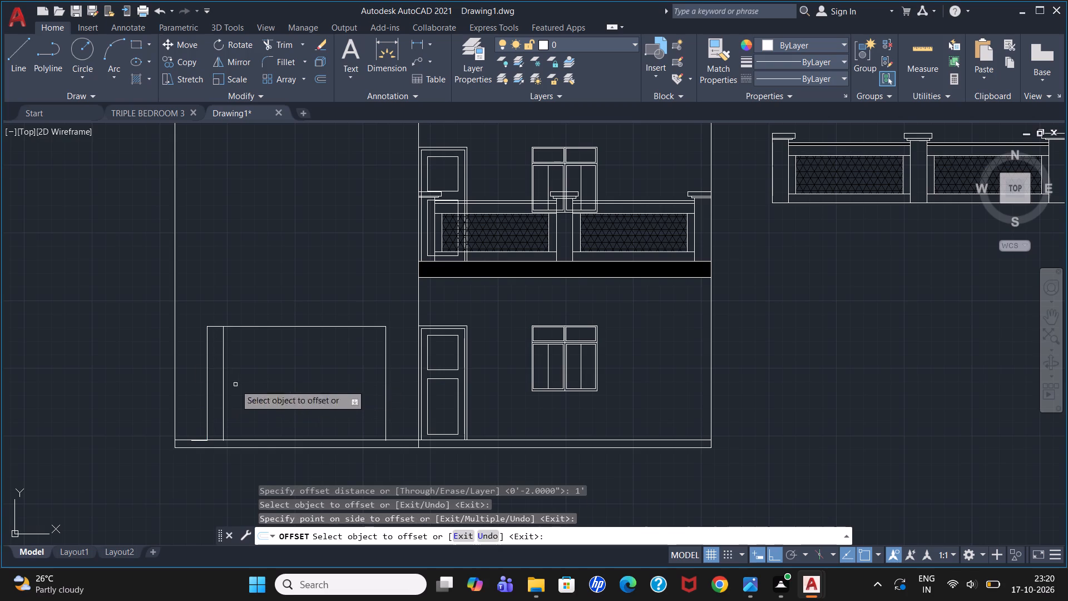
{"action": "left_click", "coordinate": [385, 378]}
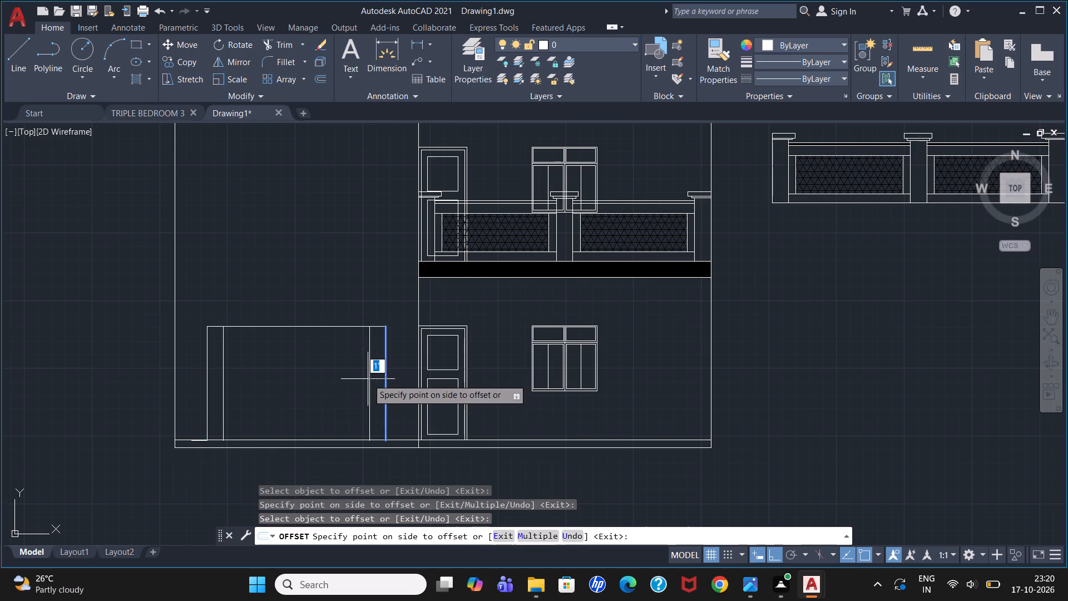
{"action": "left_click", "coordinate": [368, 379]}
{"action": "key", "text": "Escape"}
Draw a vertical centre line from the midpoint of the opening's top edge down to the upper ground line.
{"action": "key", "text": "l"}
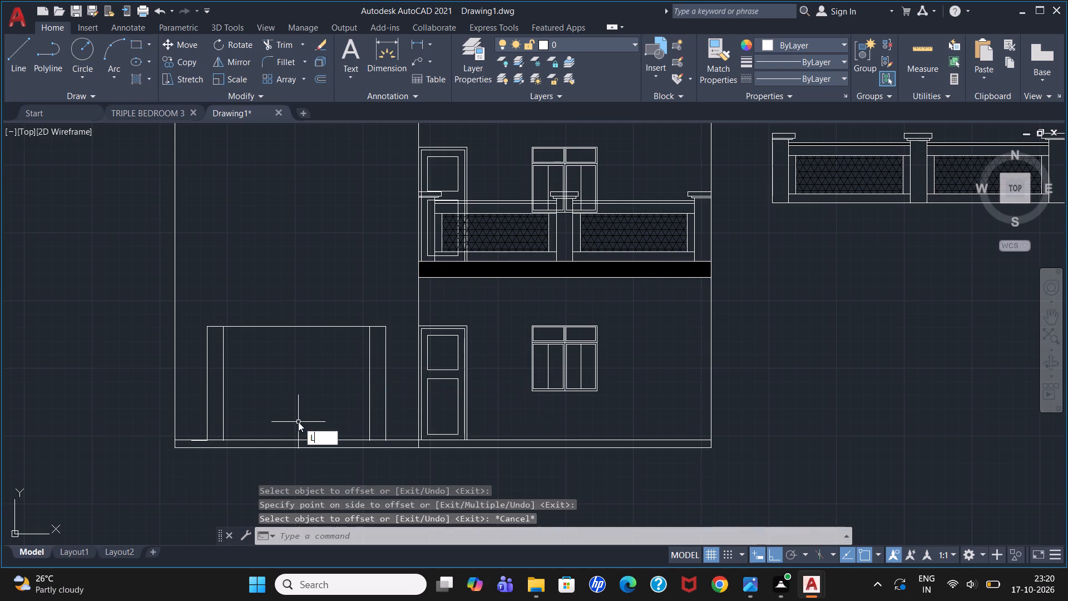
{"action": "key", "text": "Return"}
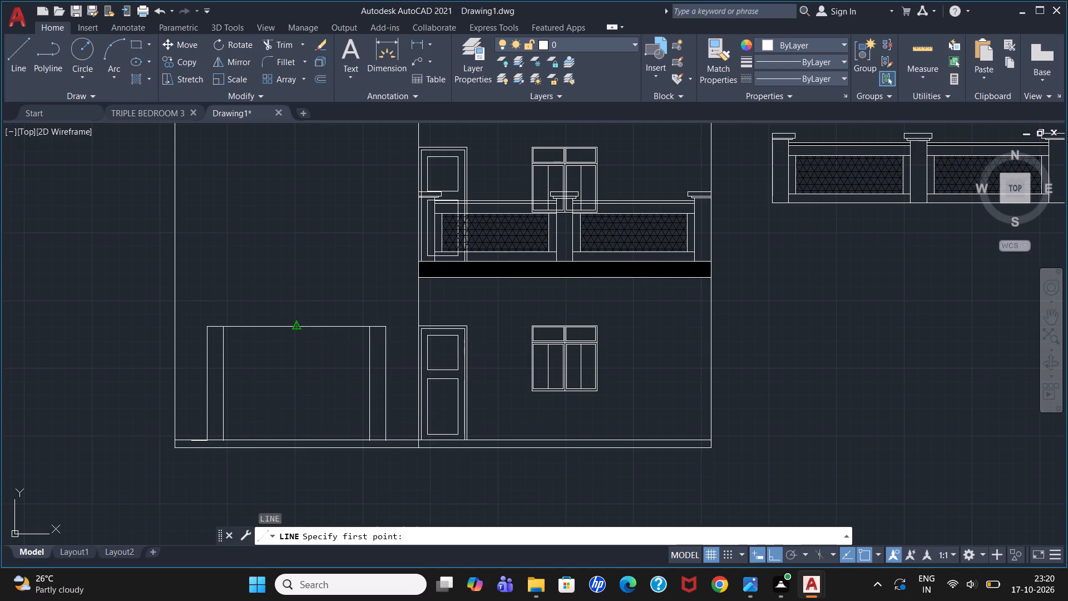
{"action": "left_click", "coordinate": [299, 327]}
{"action": "left_click", "coordinate": [293, 442]}
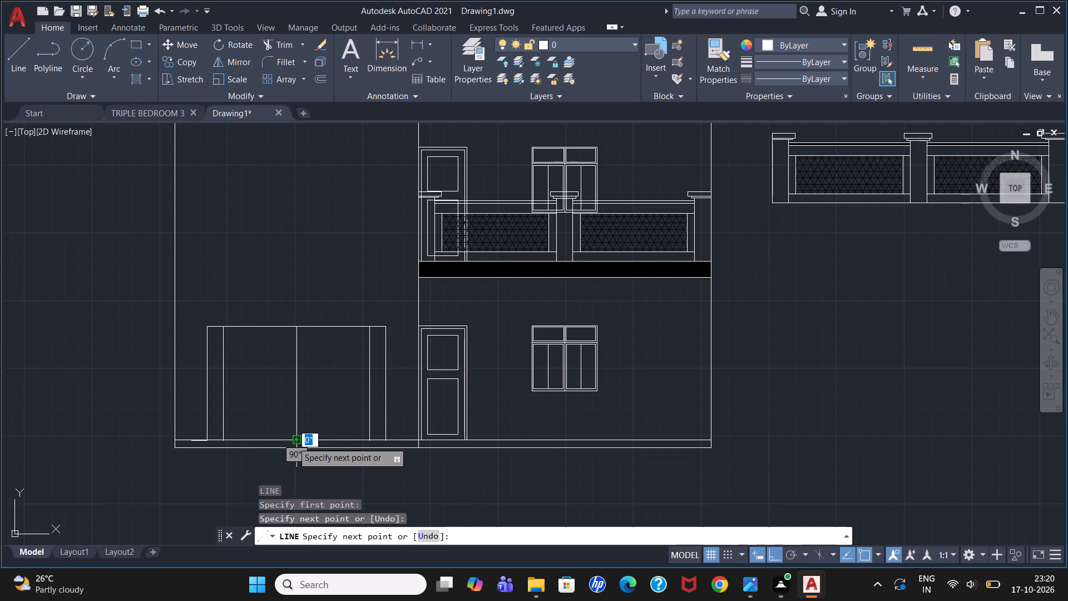
Offset the left bay opening's vertical centre line 0.5' to each side.
{"action": "key", "text": "Escape"}
{"action": "key", "text": "o"}
{"action": "key", "text": "Return"}
{"action": "type", "text": "0.5'"}
{"action": "key", "text": "Return"}
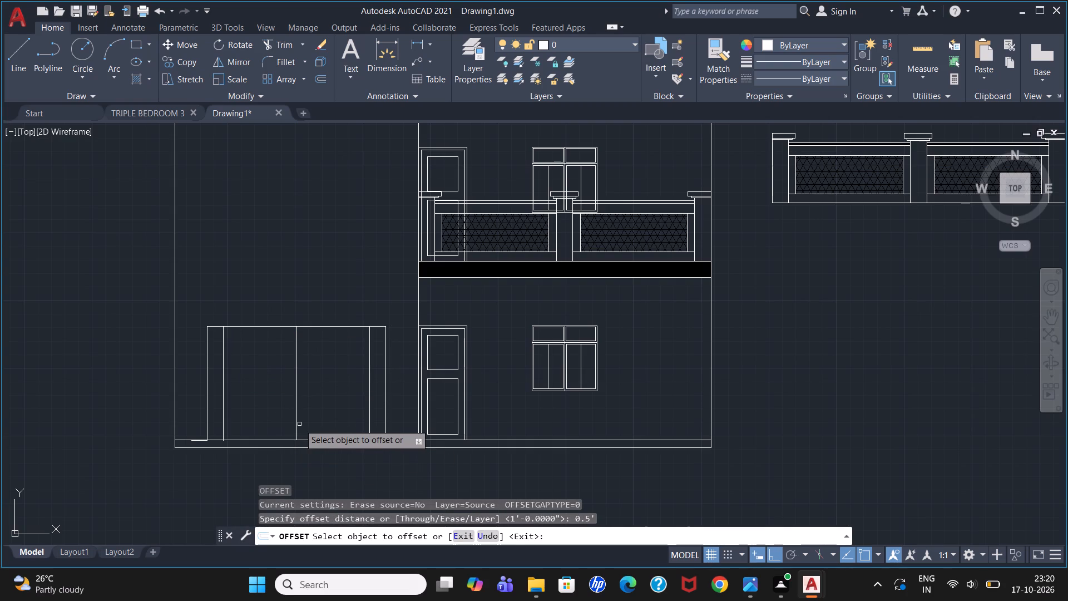
{"action": "left_click", "coordinate": [295, 422]}
{"action": "left_click", "coordinate": [276, 421]}
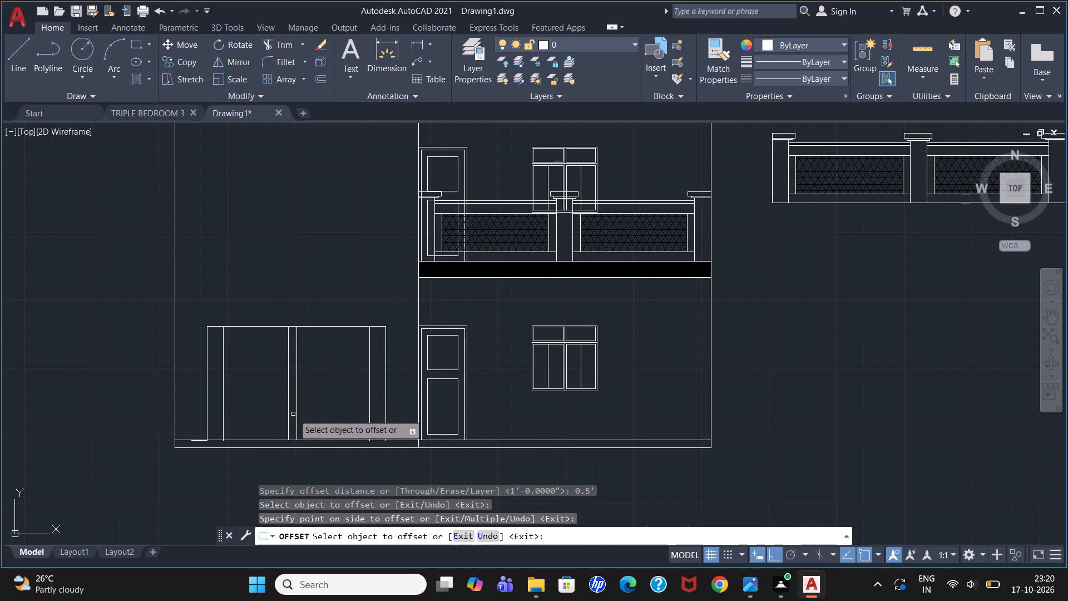
{"action": "left_click", "coordinate": [296, 414]}
{"action": "left_click", "coordinate": [310, 415]}
{"action": "key", "text": "Escape"}
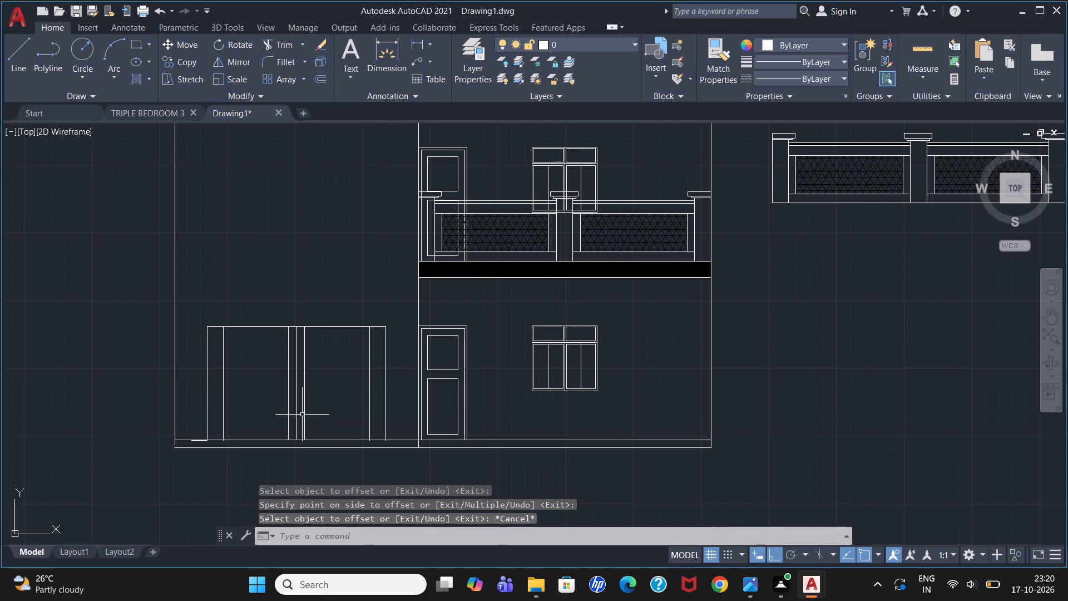
Erase the original centre line between the two offset lines in the left bay's opening.
{"action": "left_click", "coordinate": [296, 412]}
{"action": "key", "text": "Delete"}
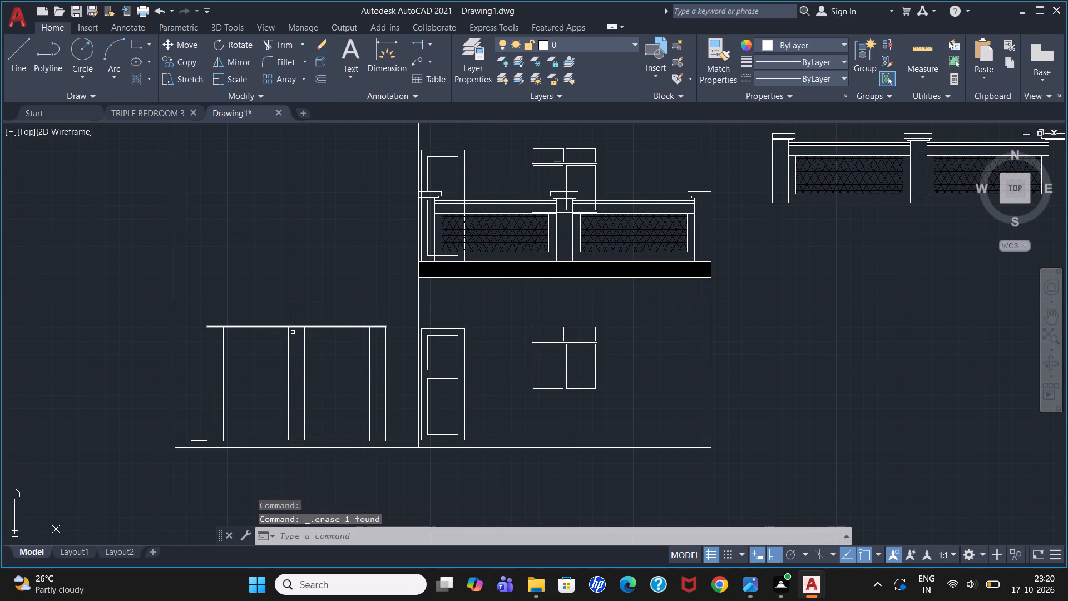
Offset the left bay opening's top edge 9" downward and its left side 9" inward.
{"action": "key", "text": "o"}
{"action": "key", "text": "Return"}
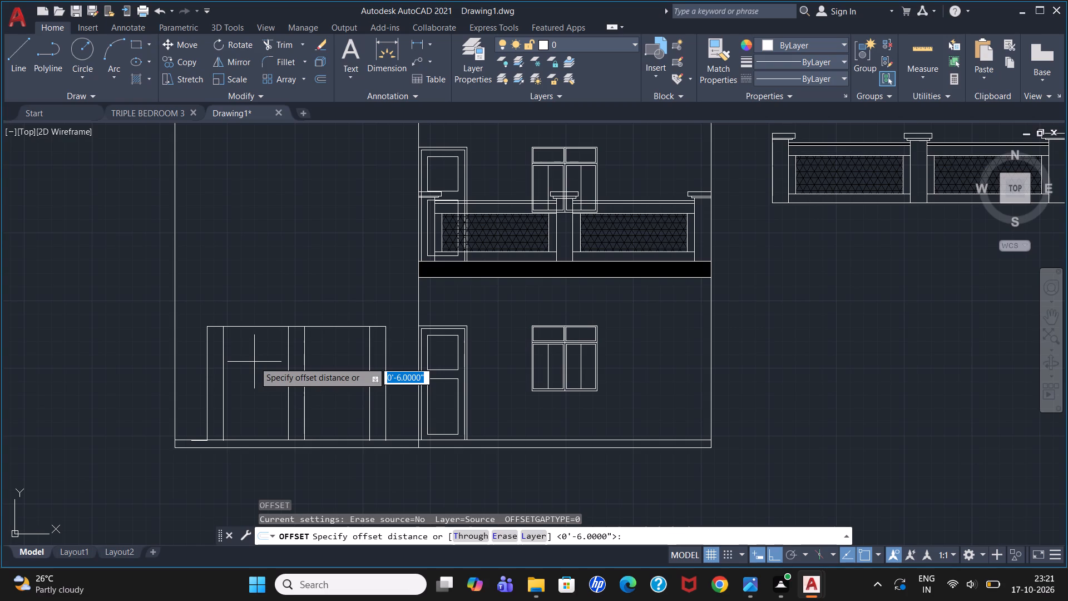
{"action": "type", "text": "0."}
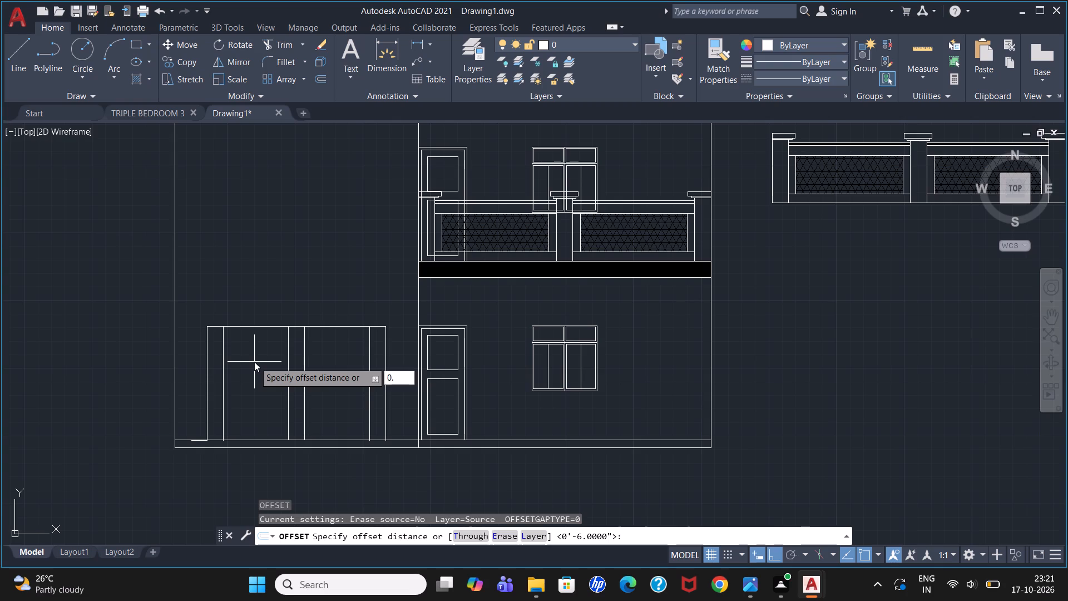
{"action": "key", "text": "BackSpace"}
{"action": "key", "text": "BackSpace"}
{"action": "type", "text": "9\""}
{"action": "key", "text": "Return"}
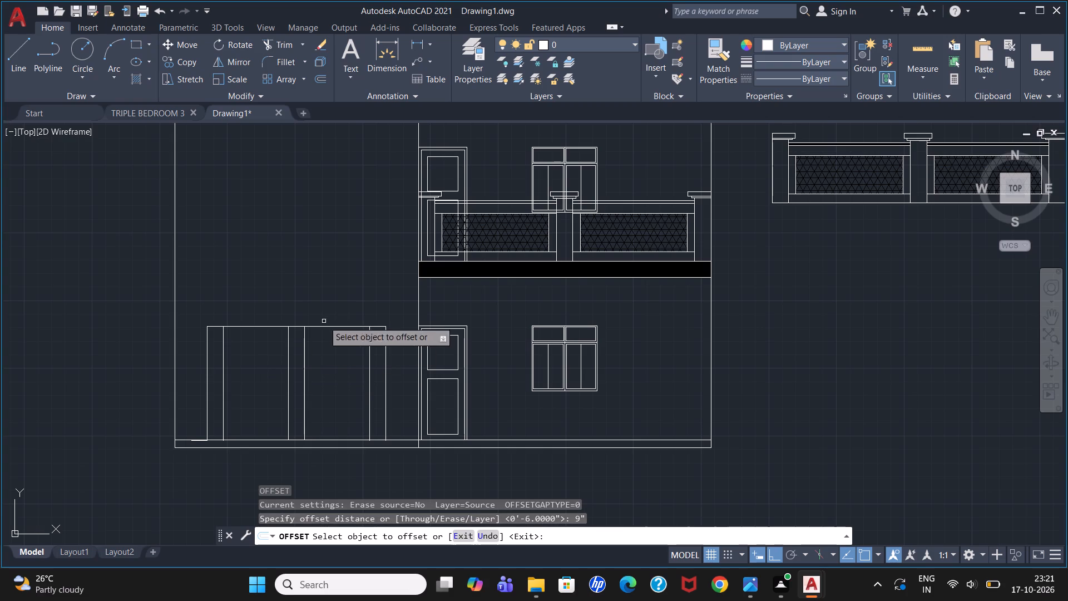
{"action": "left_click", "coordinate": [270, 327]}
{"action": "left_click", "coordinate": [270, 346]}
{"action": "left_click", "coordinate": [210, 366]}
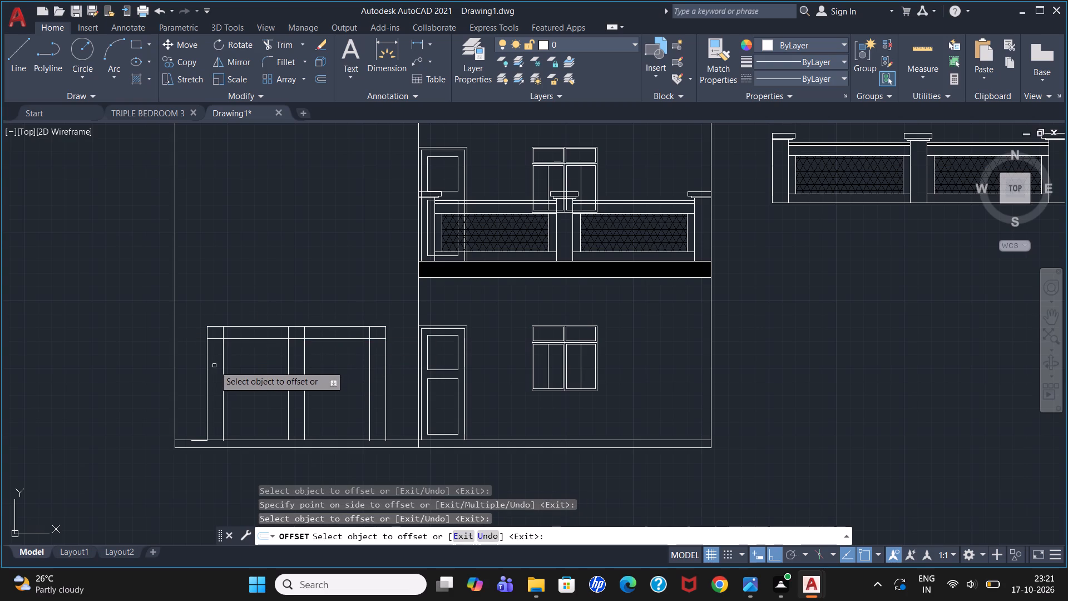
{"action": "left_click", "coordinate": [207, 365]}
{"action": "left_click", "coordinate": [214, 367]}
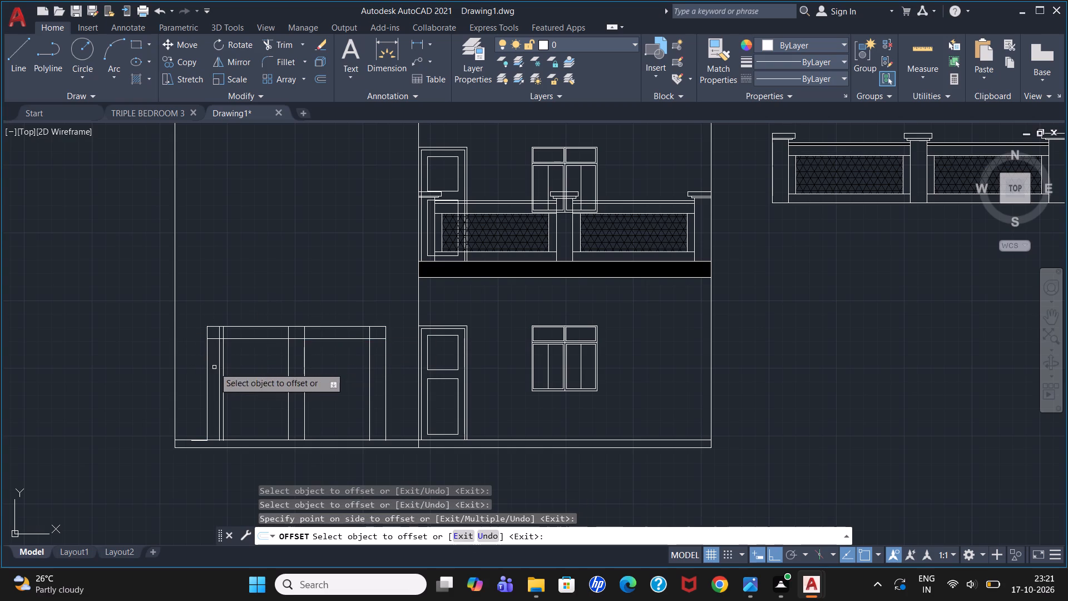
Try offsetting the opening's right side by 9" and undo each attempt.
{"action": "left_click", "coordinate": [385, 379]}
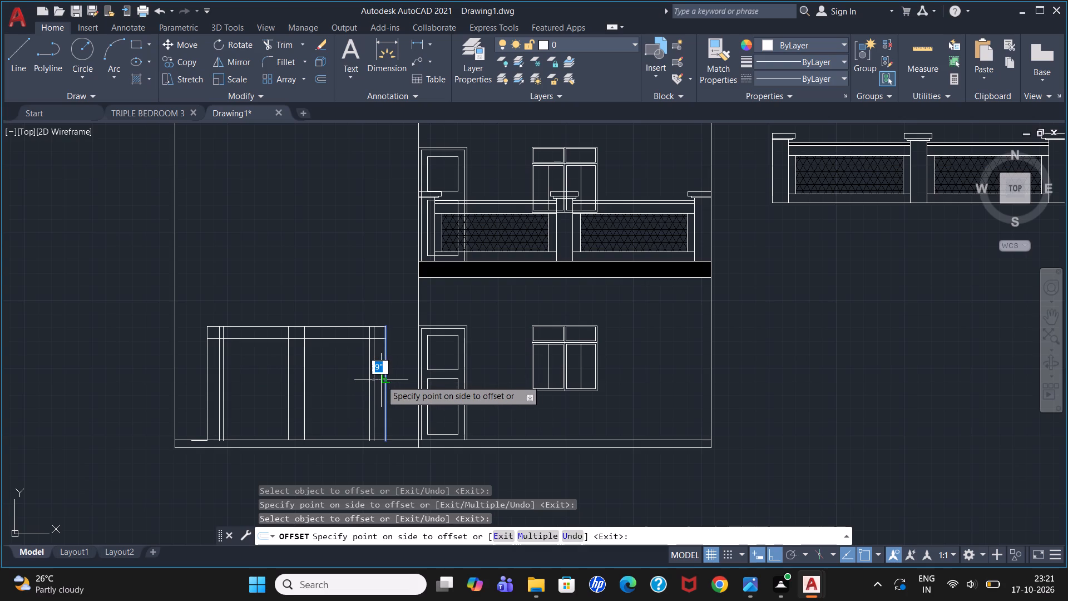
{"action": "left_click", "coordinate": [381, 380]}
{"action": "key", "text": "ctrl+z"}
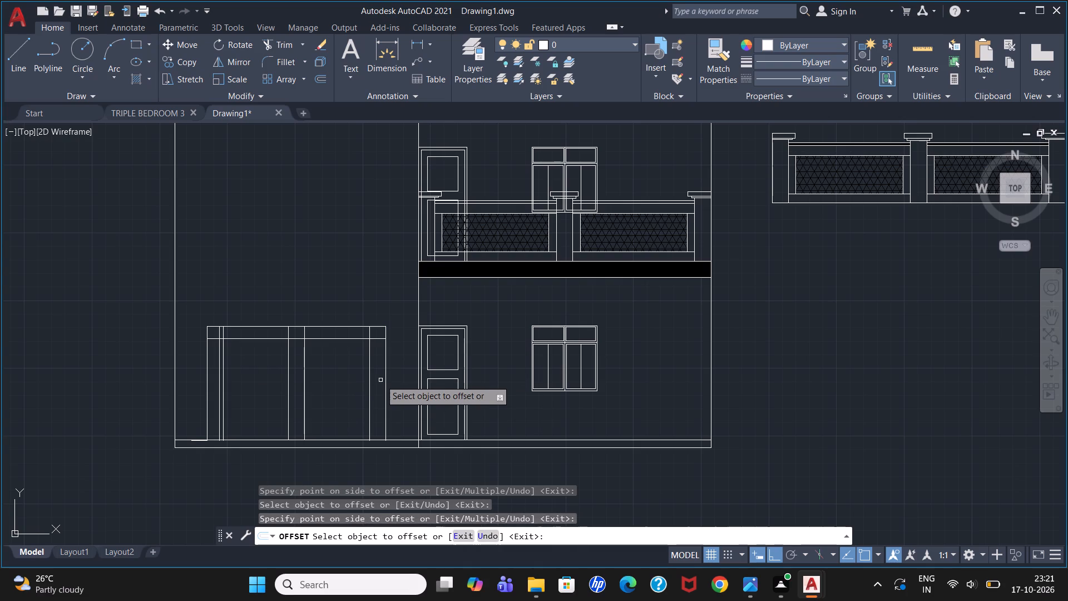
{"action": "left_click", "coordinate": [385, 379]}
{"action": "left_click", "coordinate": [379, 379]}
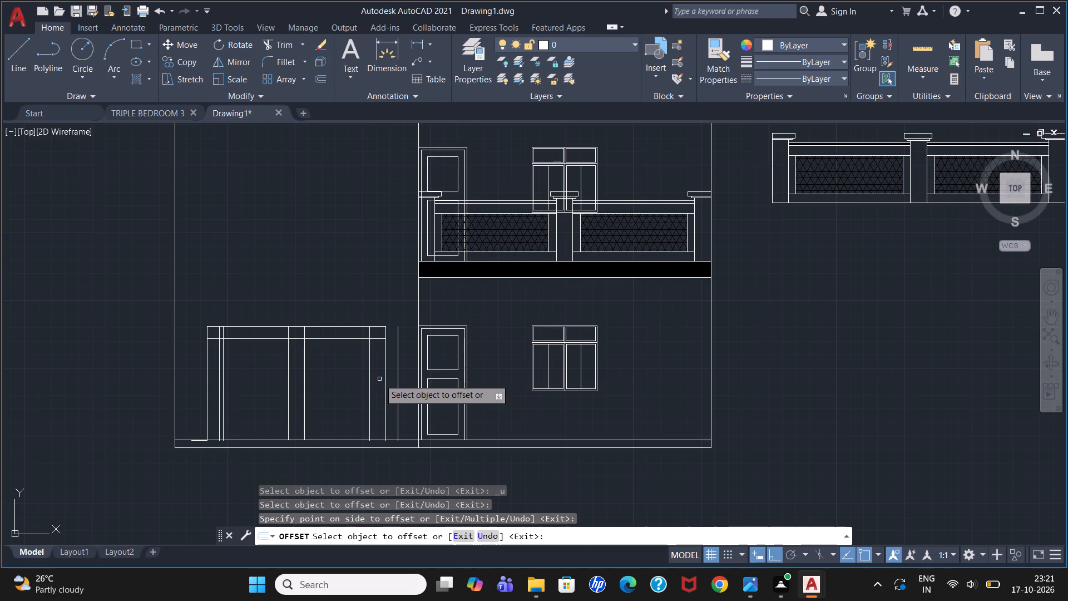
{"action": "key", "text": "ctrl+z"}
Offset the left bay opening's right side 9" inward.
{"action": "scroll", "coordinate": [392, 368], "scroll_direction": "up", "scroll_amount": 1}
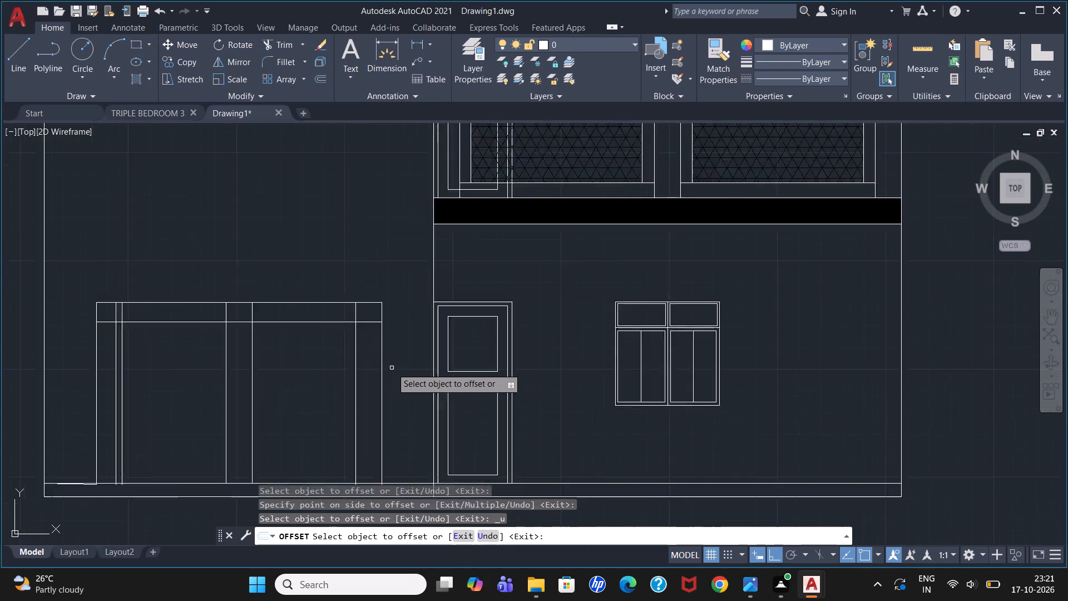
{"action": "scroll", "coordinate": [392, 368], "scroll_direction": "up", "scroll_amount": 1}
{"action": "left_click", "coordinate": [375, 368]}
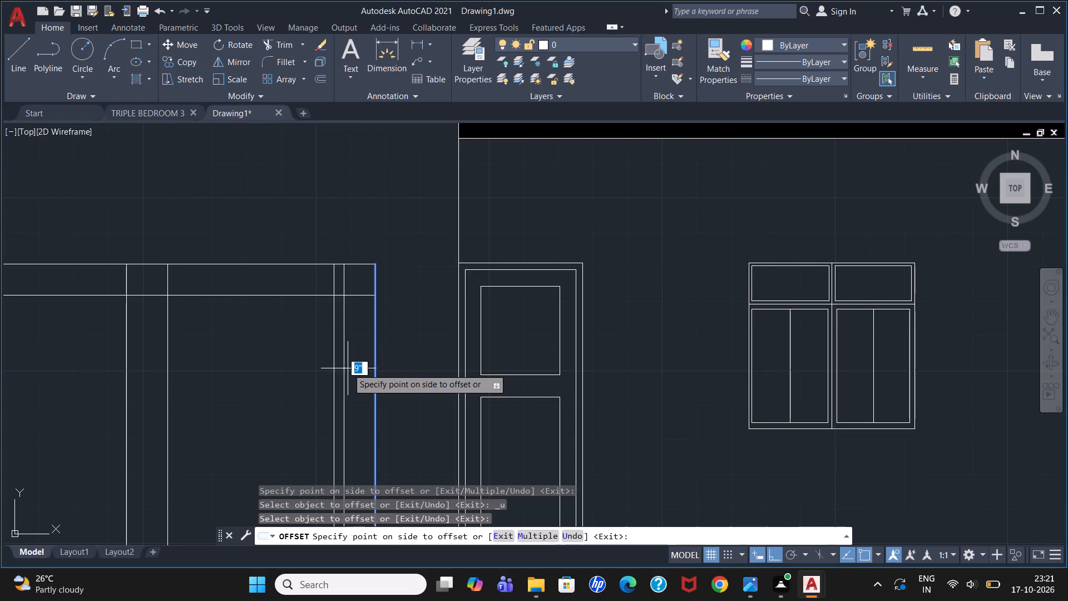
{"action": "left_click", "coordinate": [348, 368]}
{"action": "key", "text": "Escape"}
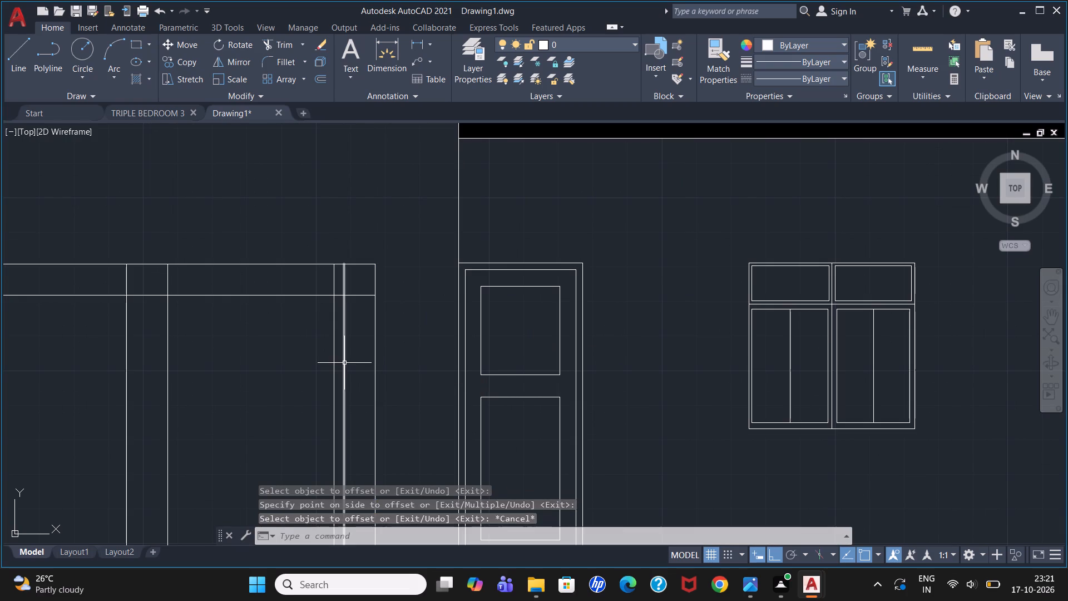
Erase the two earlier 1' offset lines inside the opening's left and right sides, keeping the 9" ones.
{"action": "left_click", "coordinate": [335, 359]}
{"action": "scroll", "coordinate": [318, 318], "scroll_direction": "down", "scroll_amount": 2}
{"action": "scroll", "coordinate": [182, 363], "scroll_direction": "up", "scroll_amount": 1}
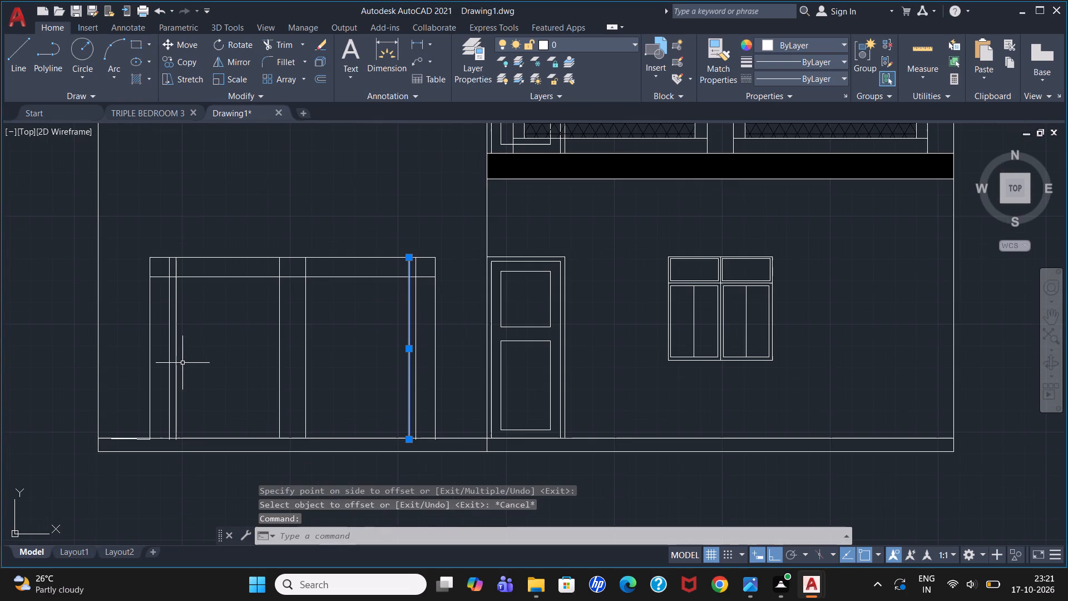
{"action": "left_click", "coordinate": [174, 339]}
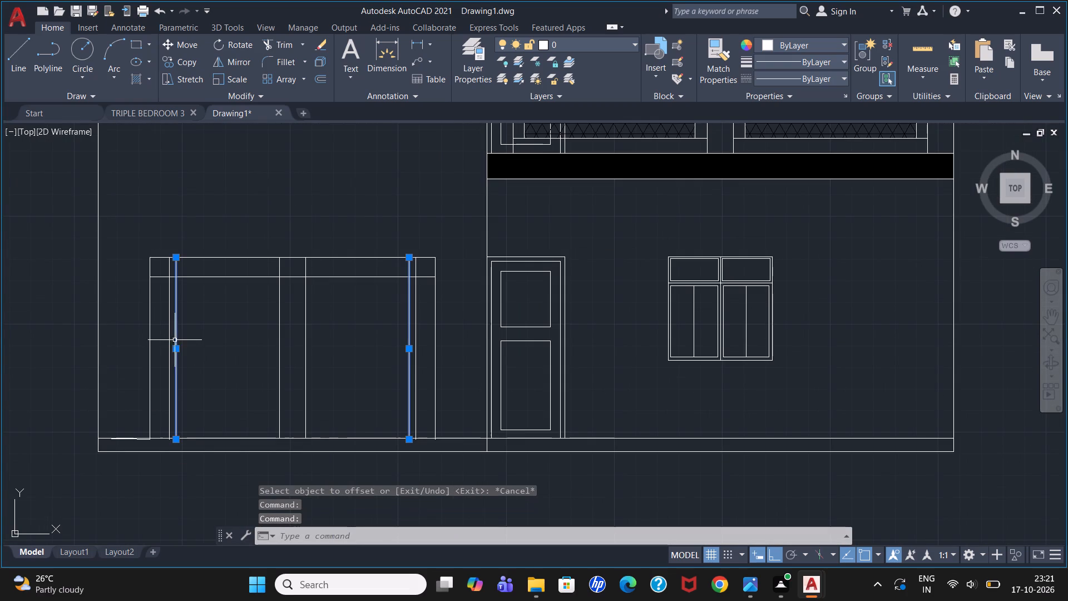
{"action": "key", "text": "Delete"}
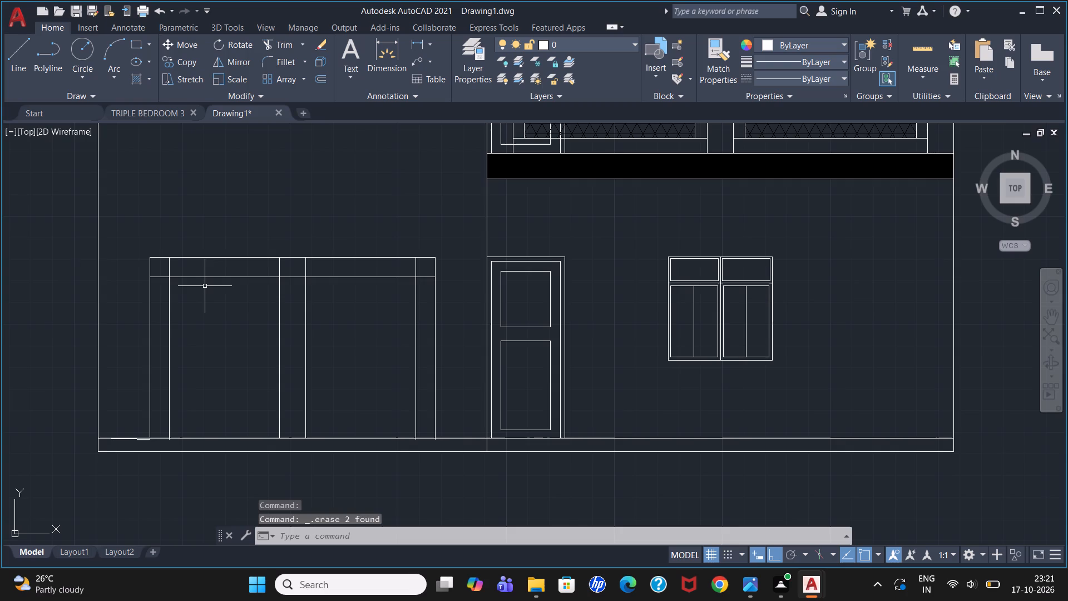
Trim the overlapping line ends at the frame's top corners and central post, leaving two separate openings in the left bay.
{"action": "type", "text": "TR"}
{"action": "key", "text": "Return"}
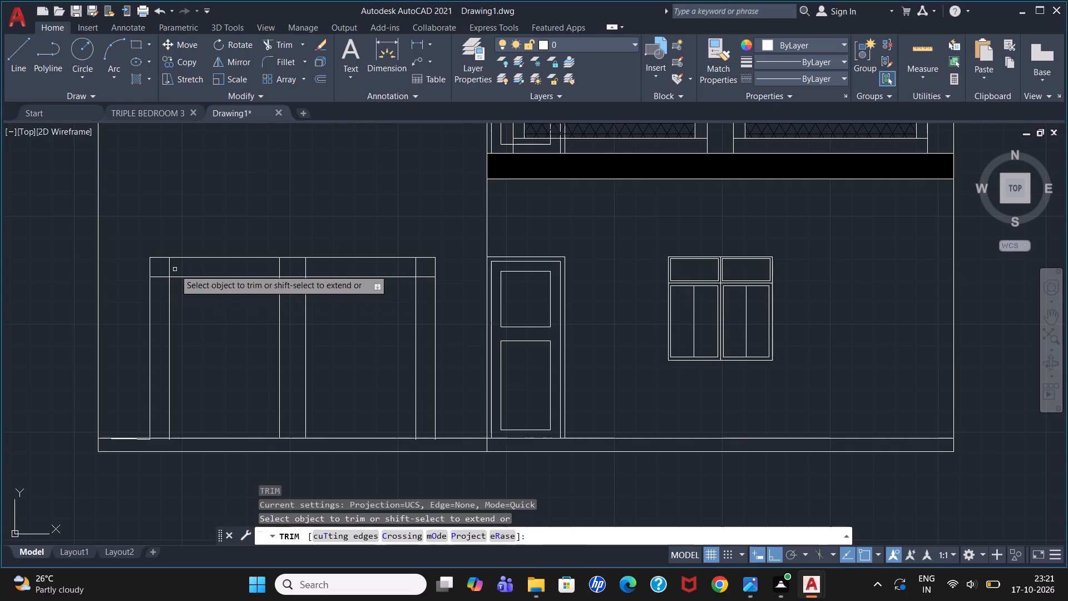
{"action": "left_click", "coordinate": [167, 265]}
{"action": "left_click", "coordinate": [162, 275]}
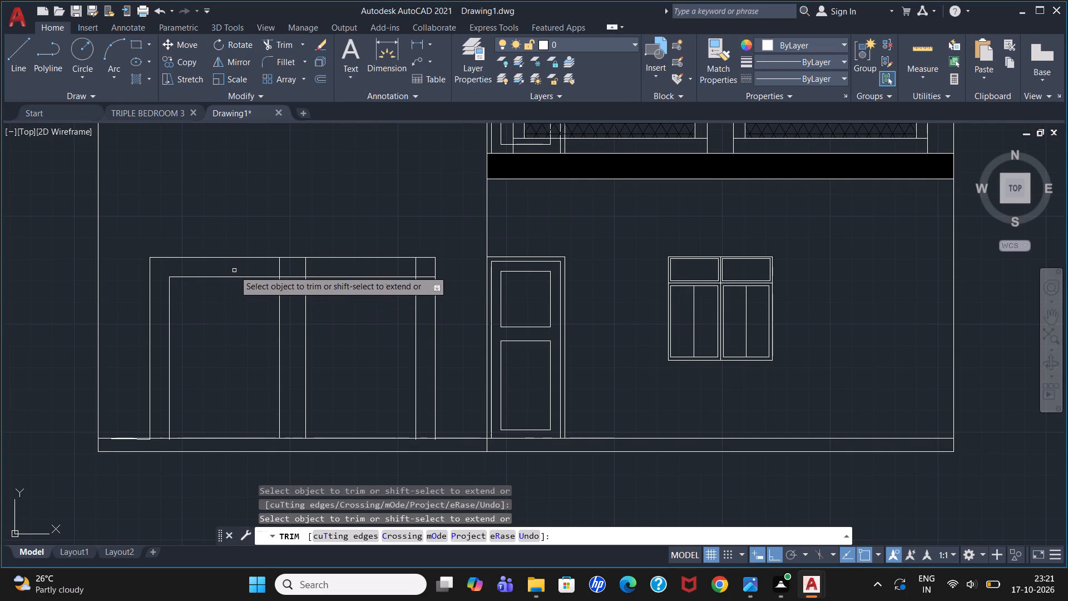
{"action": "left_click", "coordinate": [276, 266]}
{"action": "left_click", "coordinate": [303, 266]}
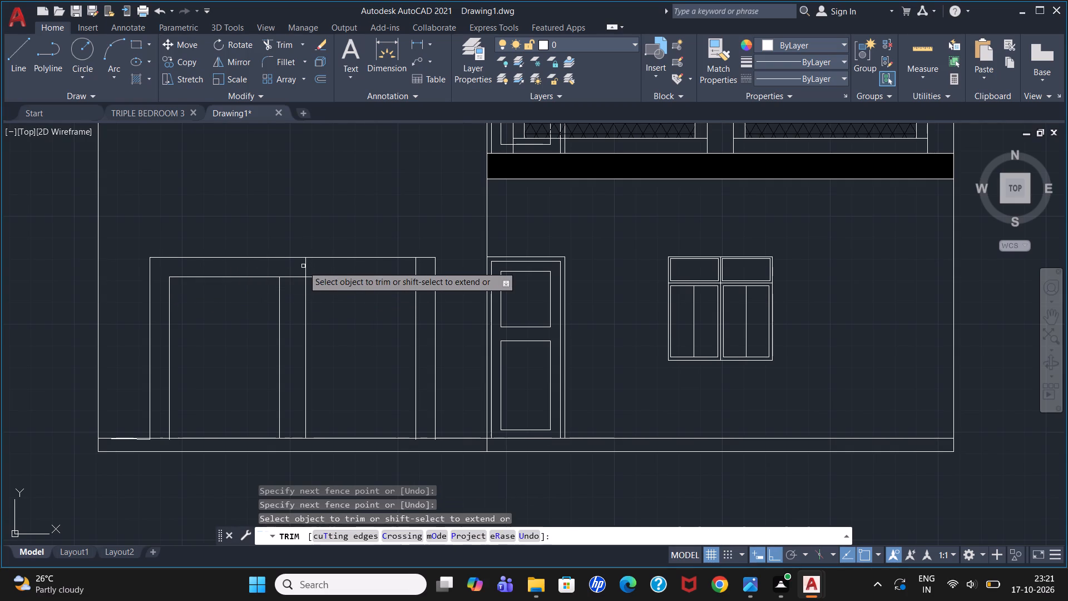
{"action": "left_click", "coordinate": [298, 278]}
{"action": "left_click", "coordinate": [305, 270]}
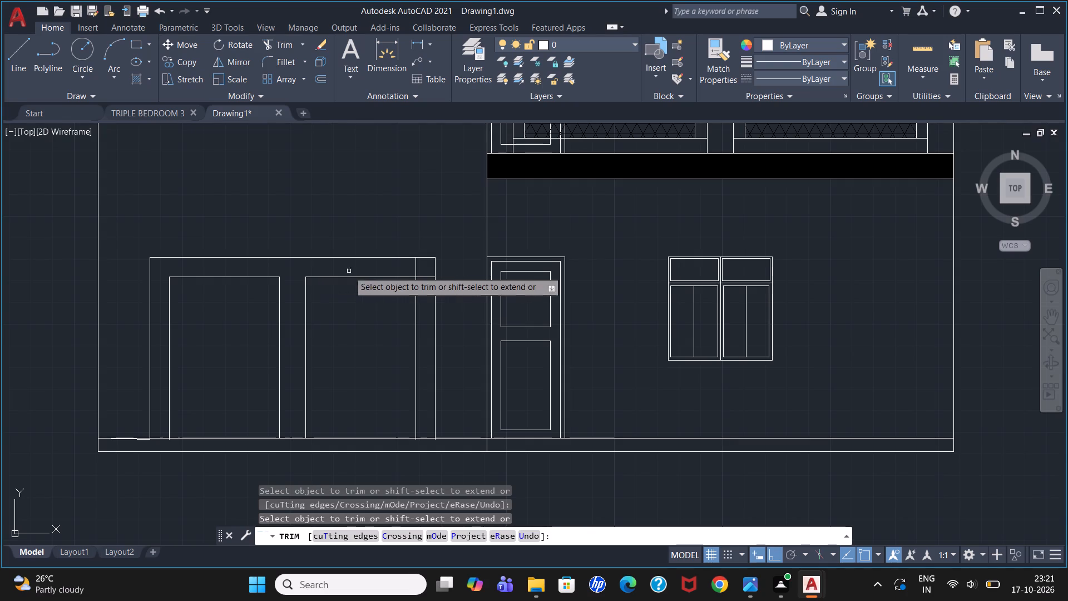
{"action": "left_click", "coordinate": [416, 268]}
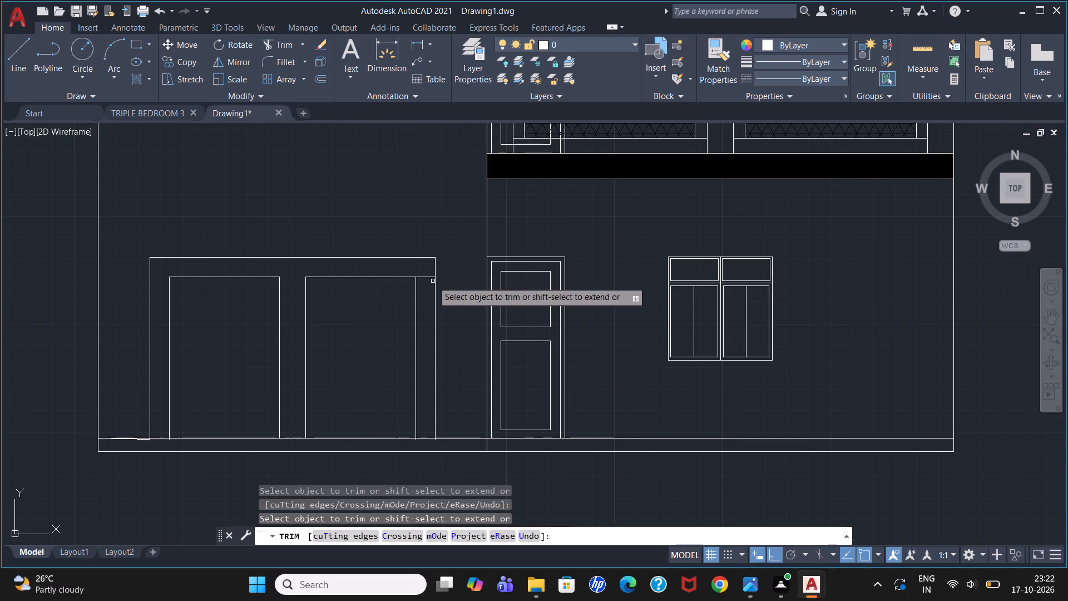
{"action": "left_click", "coordinate": [426, 279]}
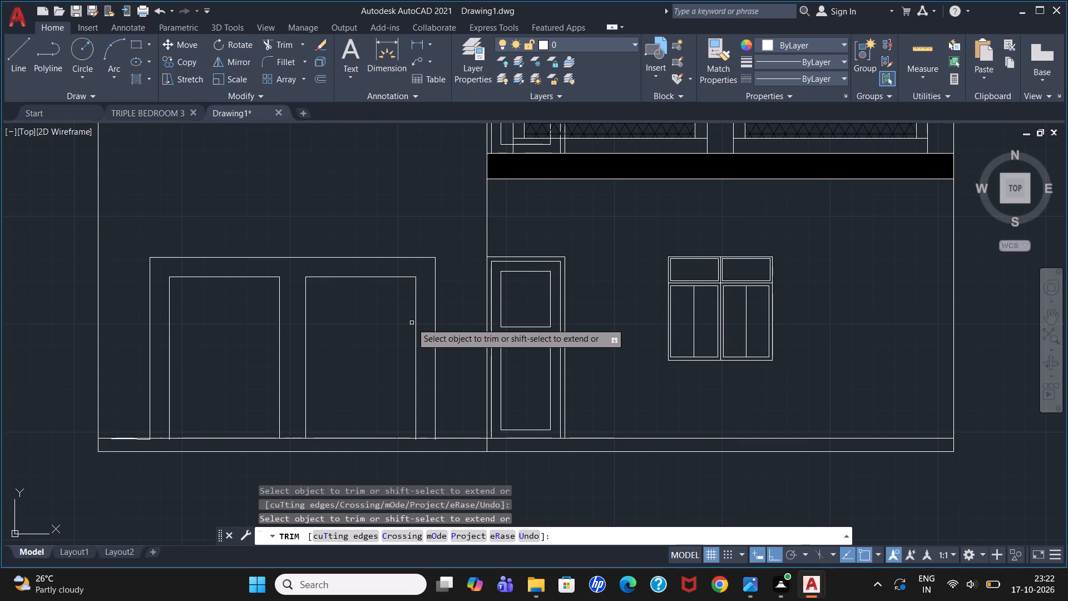
{"action": "key", "text": "Escape"}
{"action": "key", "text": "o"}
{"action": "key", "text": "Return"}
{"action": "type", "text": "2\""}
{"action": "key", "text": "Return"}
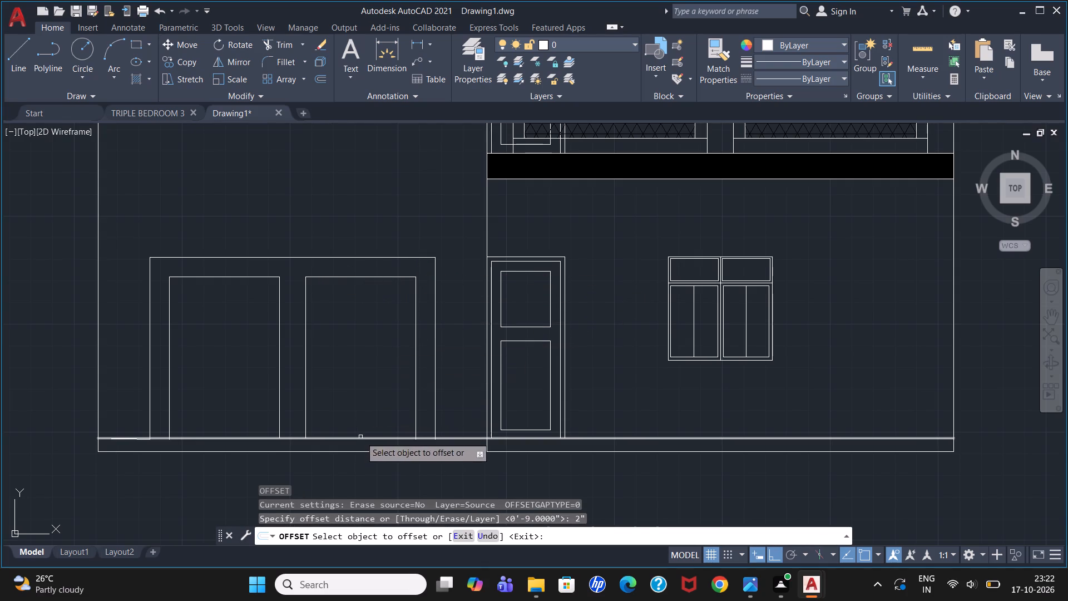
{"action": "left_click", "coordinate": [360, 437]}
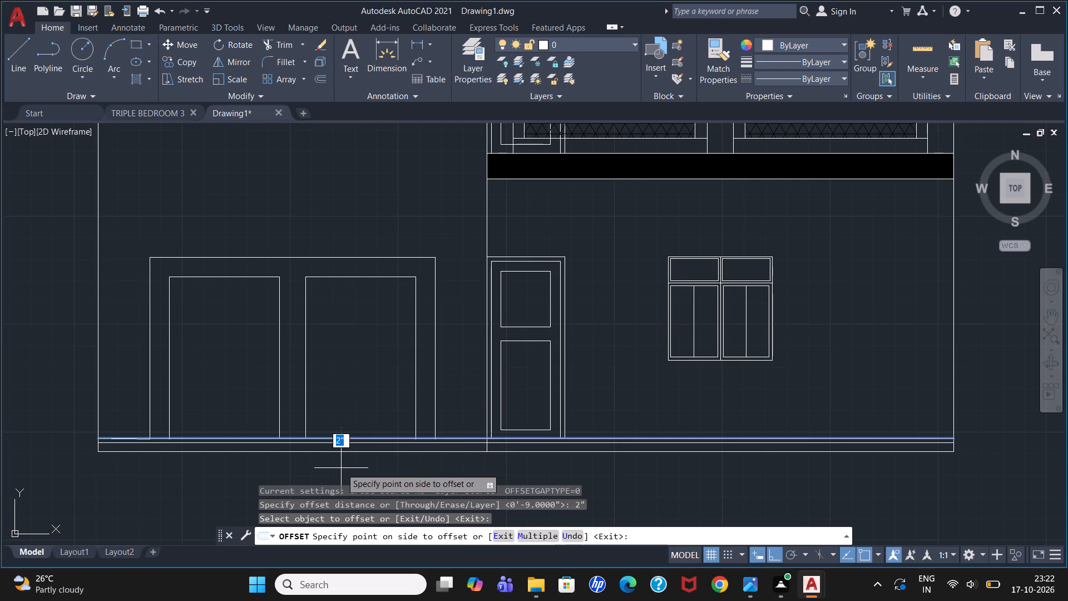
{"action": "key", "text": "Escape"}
Erase the short 2' construction line on the upper ground line between the left wall and the opening frame.
{"action": "scroll", "coordinate": [272, 396], "scroll_direction": "up", "scroll_amount": 2}
{"action": "scroll", "coordinate": [272, 396], "scroll_direction": "down", "scroll_amount": 2}
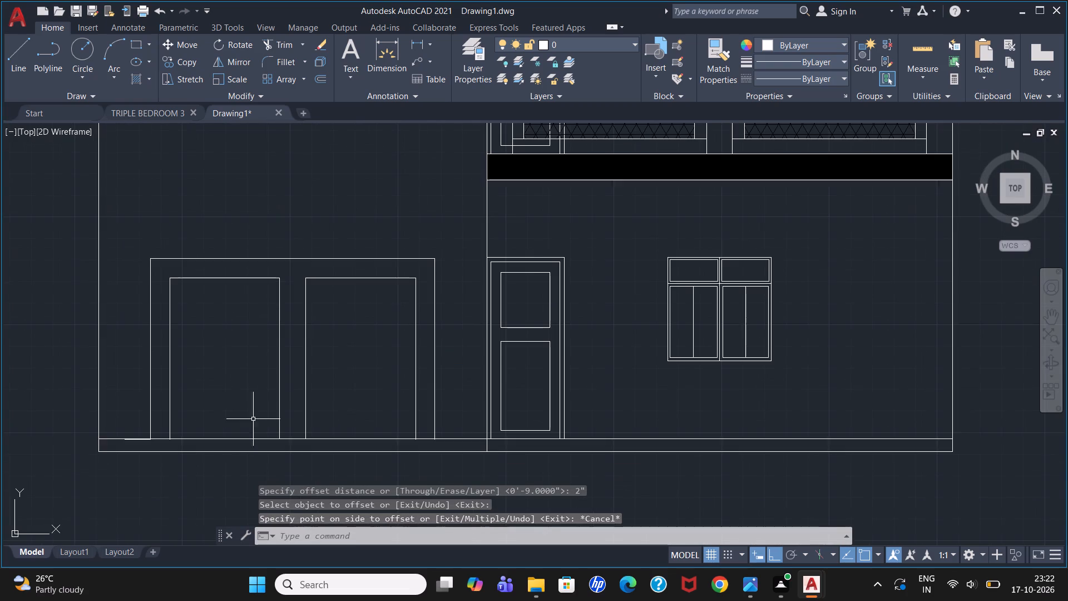
{"action": "left_click", "coordinate": [133, 439]}
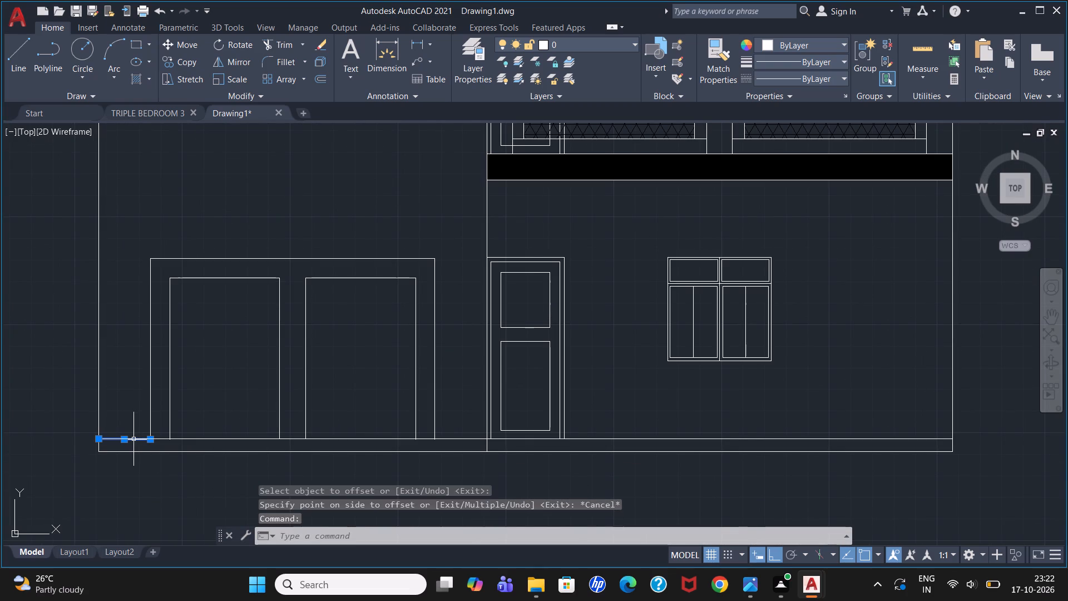
{"action": "key", "text": "Delete"}
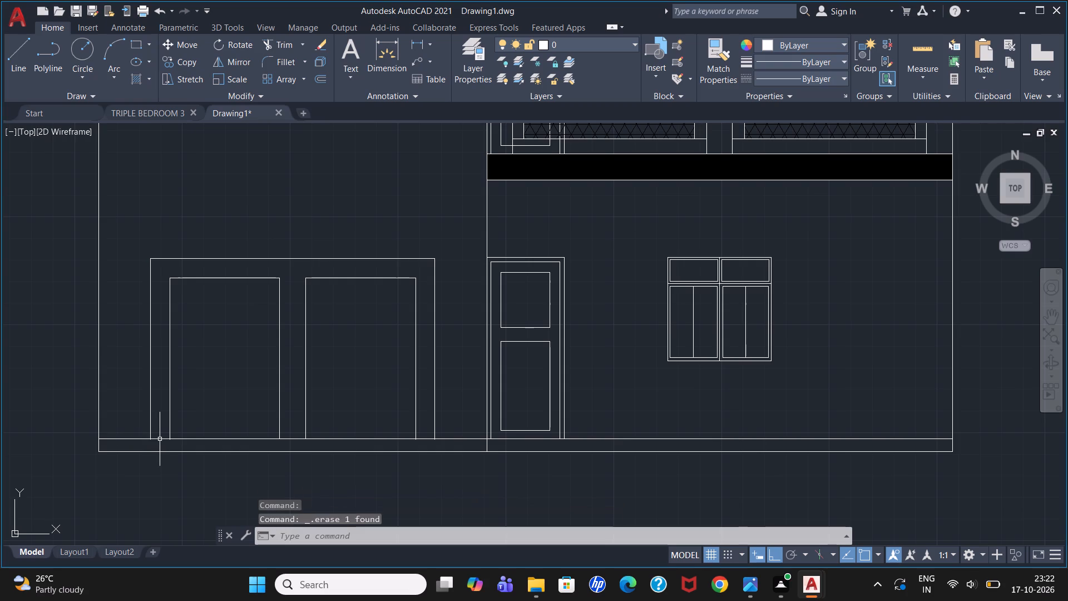
Draw a line from the opening frame's bottom-left corner 2" up and horizontally across to the frame's right side.
{"action": "key", "text": "l"}
{"action": "key", "text": "Return"}
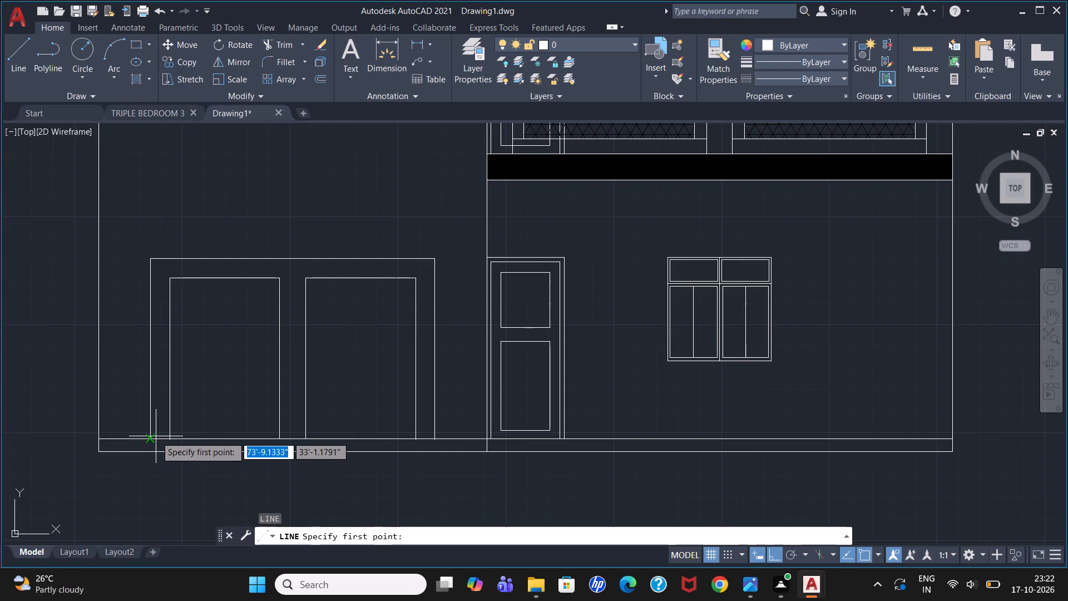
{"action": "left_click", "coordinate": [149, 440]}
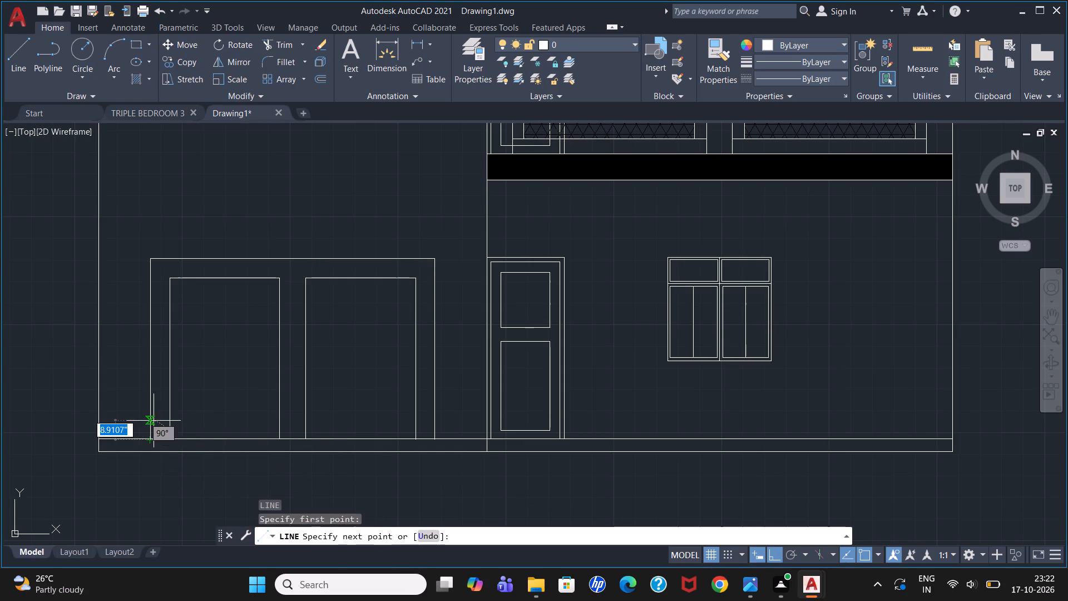
{"action": "type", "text": "2\""}
{"action": "key", "text": "Return"}
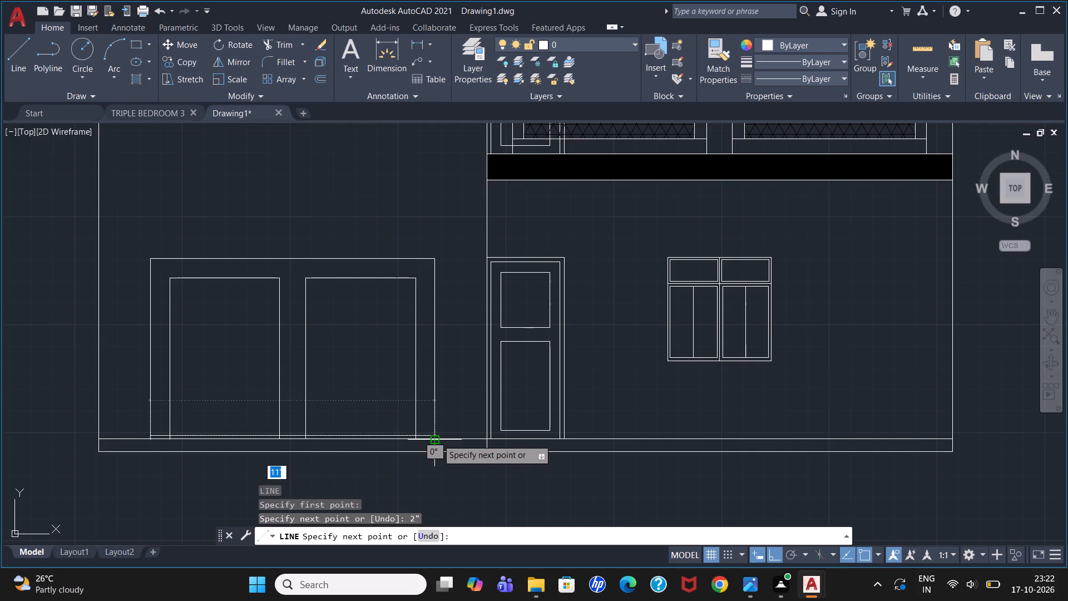
{"action": "scroll", "coordinate": [432, 427], "scroll_direction": "up", "scroll_amount": 2}
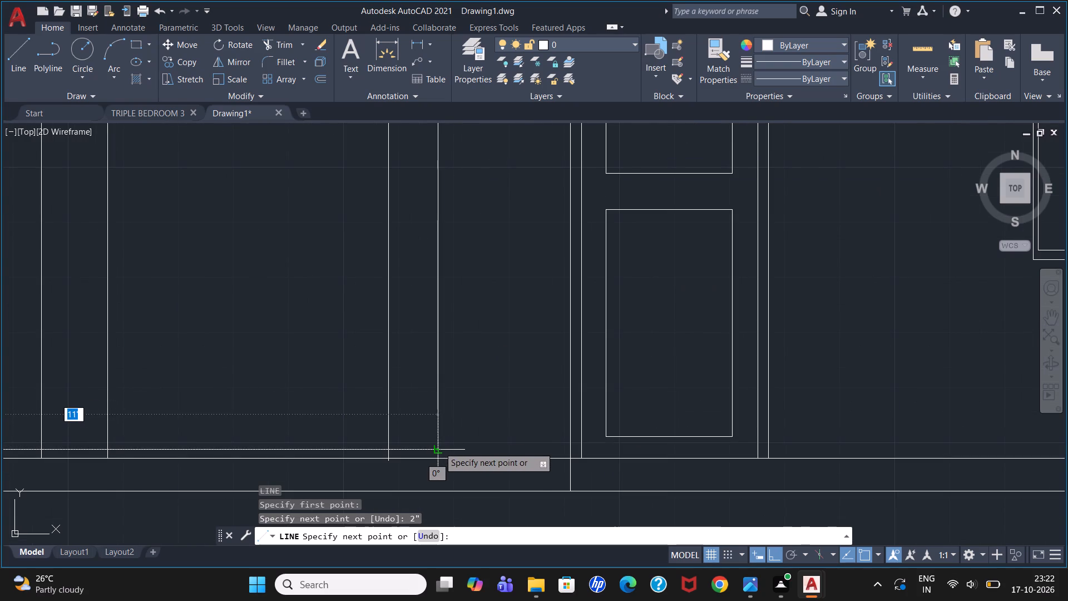
{"action": "left_click", "coordinate": [439, 447]}
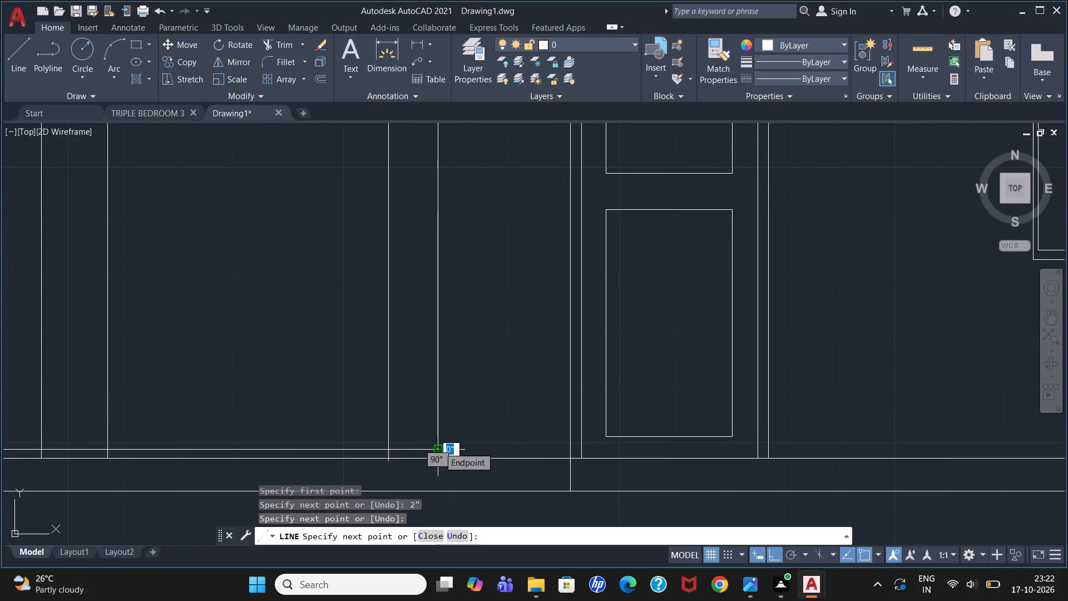
Trim the ends of the raised 2" base line where it crosses the opening frame's left and right side members.
{"action": "key", "text": "Escape"}
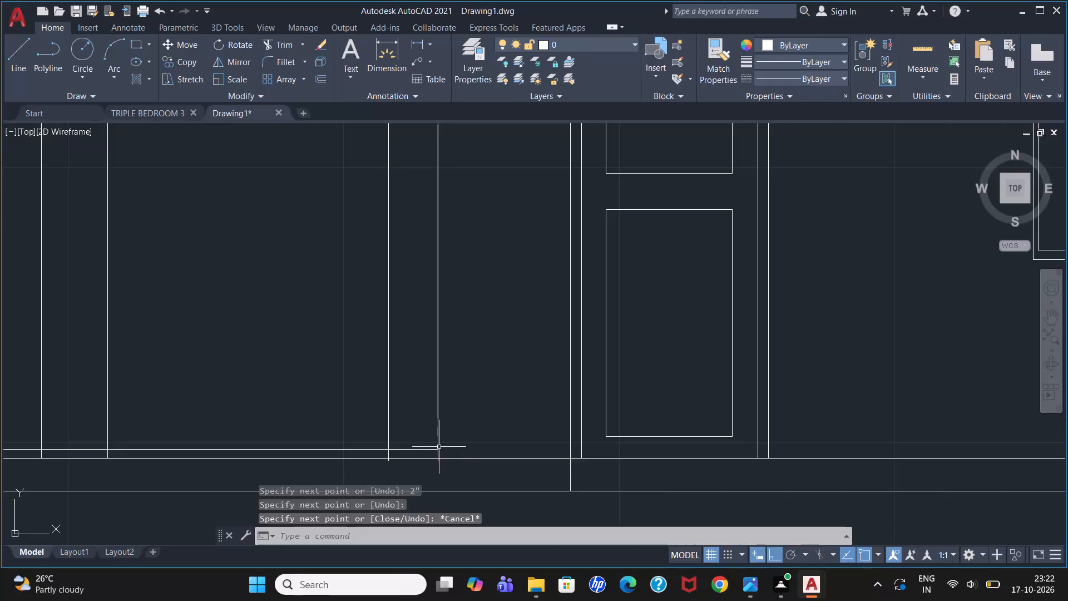
{"action": "type", "text": "TR"}
{"action": "key", "text": "Return"}
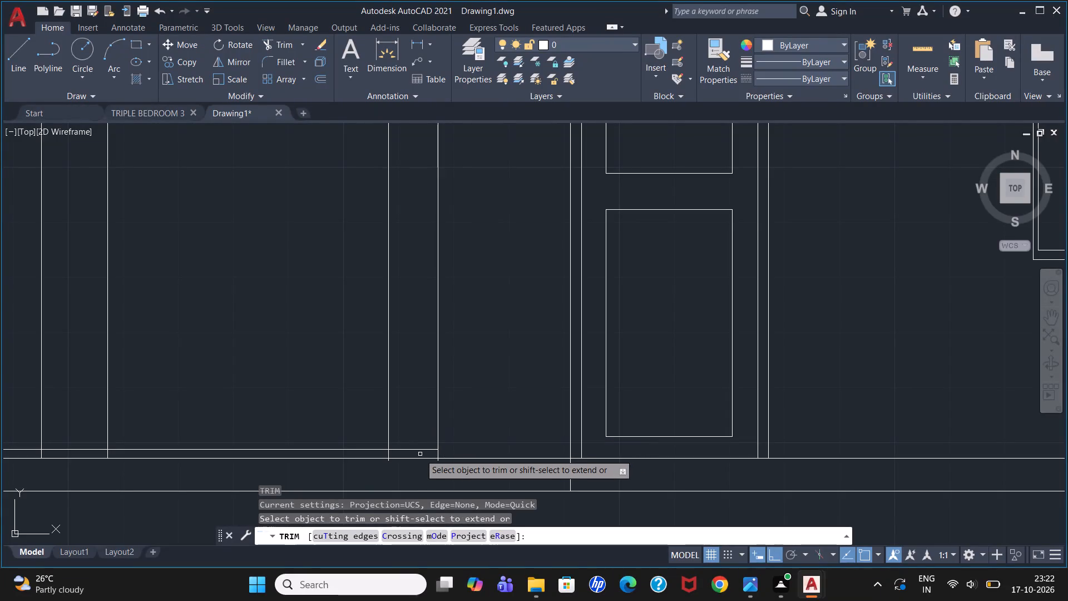
{"action": "left_click", "coordinate": [417, 450]}
{"action": "scroll", "coordinate": [245, 332], "scroll_direction": "down", "scroll_amount": 2}
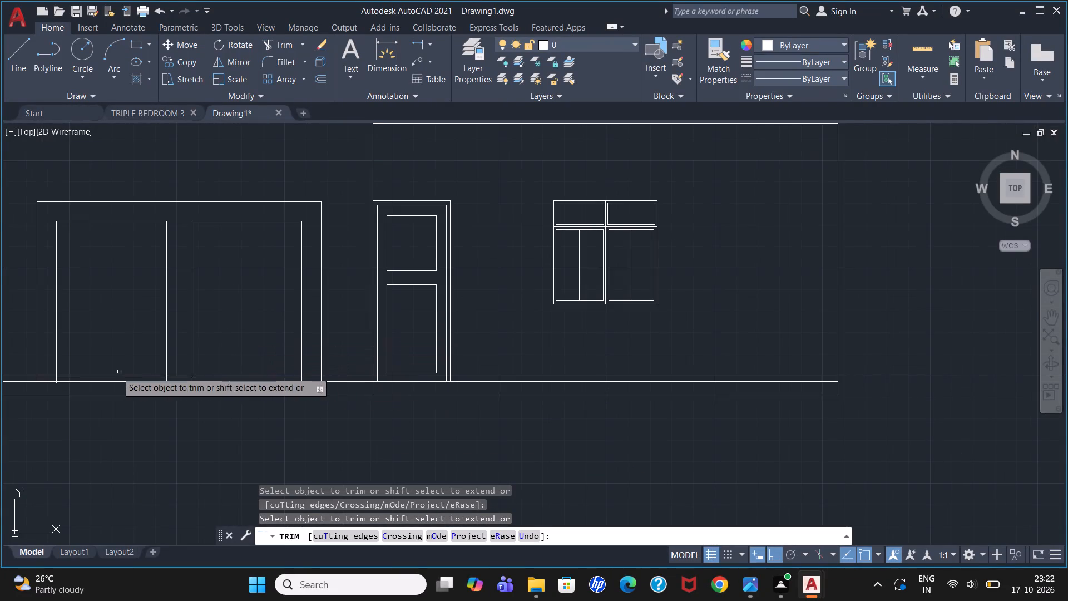
{"action": "scroll", "coordinate": [56, 387], "scroll_direction": "up", "scroll_amount": 3}
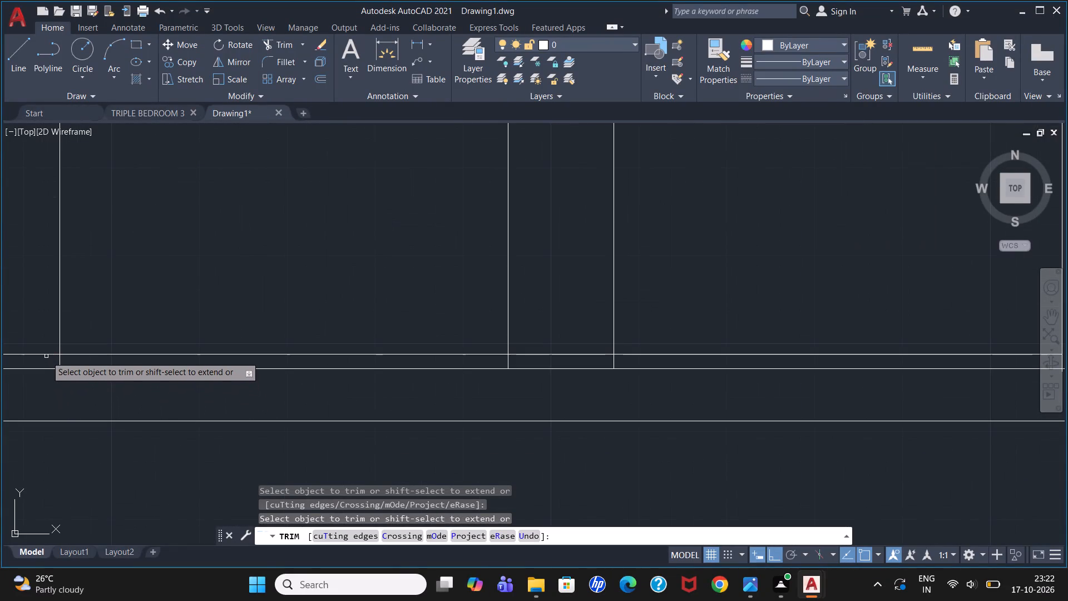
{"action": "left_click", "coordinate": [46, 356]}
{"action": "key", "text": "Escape"}
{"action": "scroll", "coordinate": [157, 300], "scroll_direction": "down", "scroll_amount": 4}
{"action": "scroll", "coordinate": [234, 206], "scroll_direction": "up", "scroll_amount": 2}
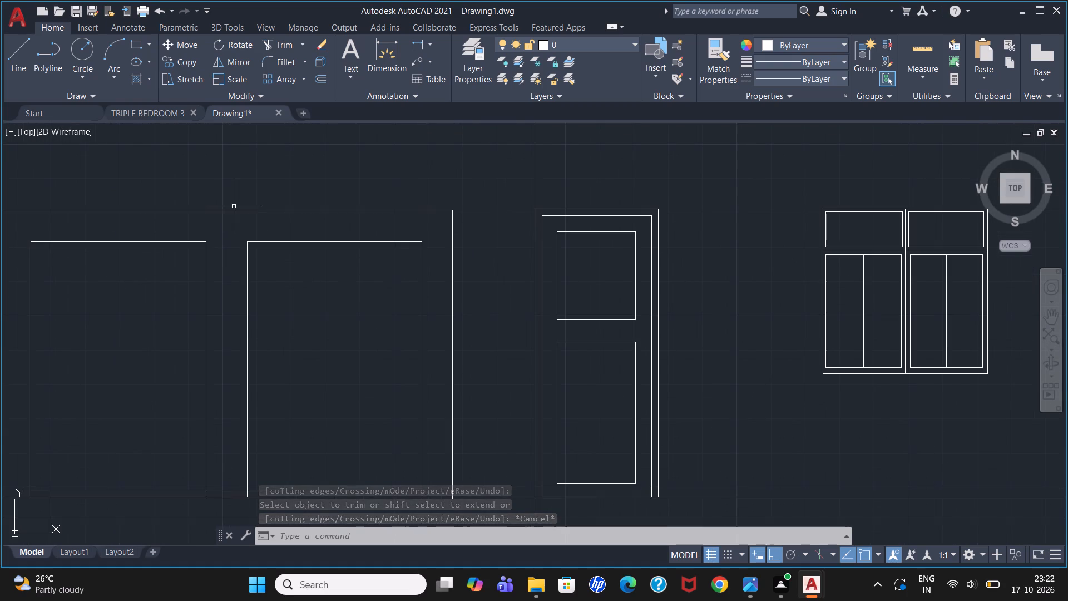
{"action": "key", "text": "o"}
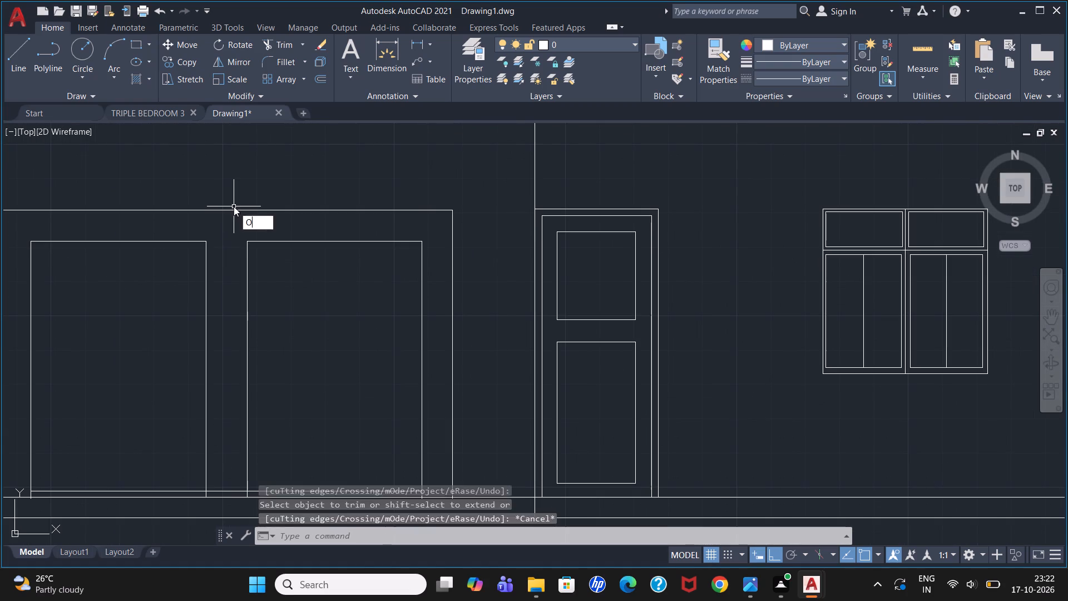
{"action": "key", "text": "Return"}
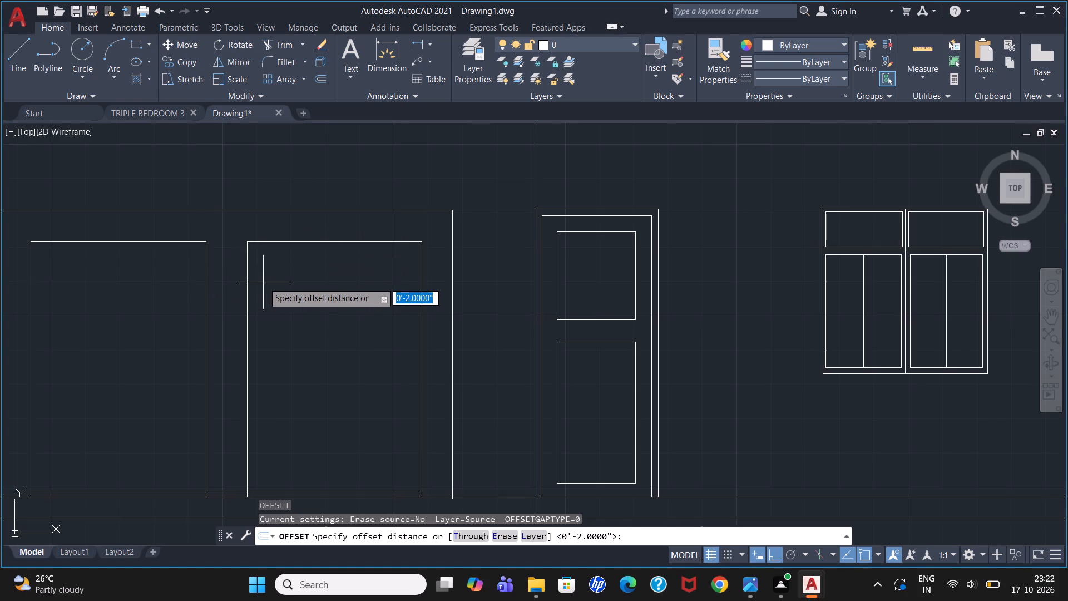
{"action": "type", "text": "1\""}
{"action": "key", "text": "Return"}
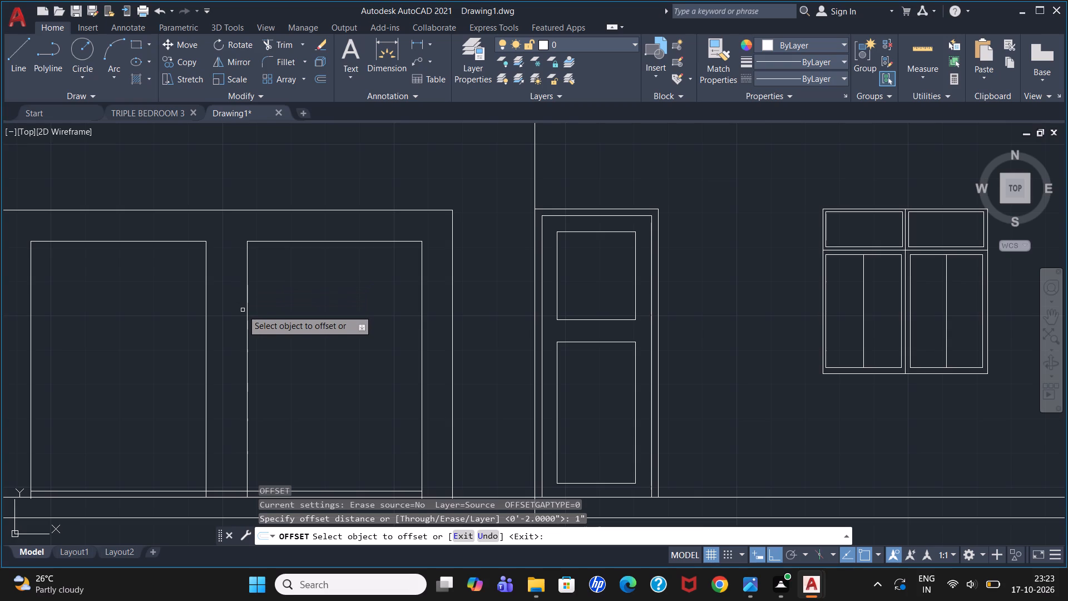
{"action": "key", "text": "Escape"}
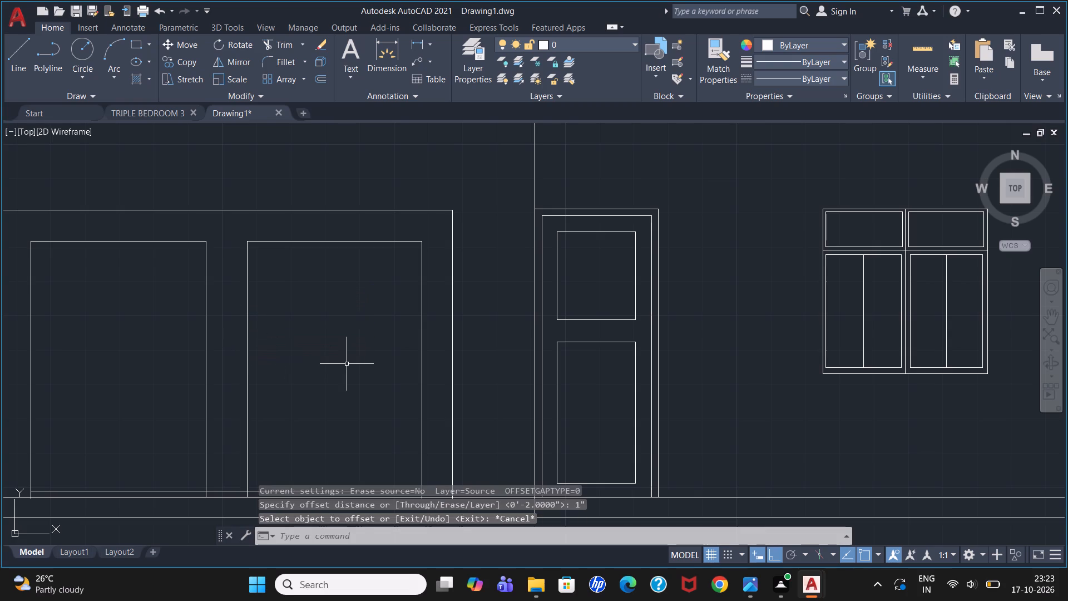
Start a hatch and look through the available hatch patterns for one suited to the opening frame.
{"action": "type", "text": "HAT"}
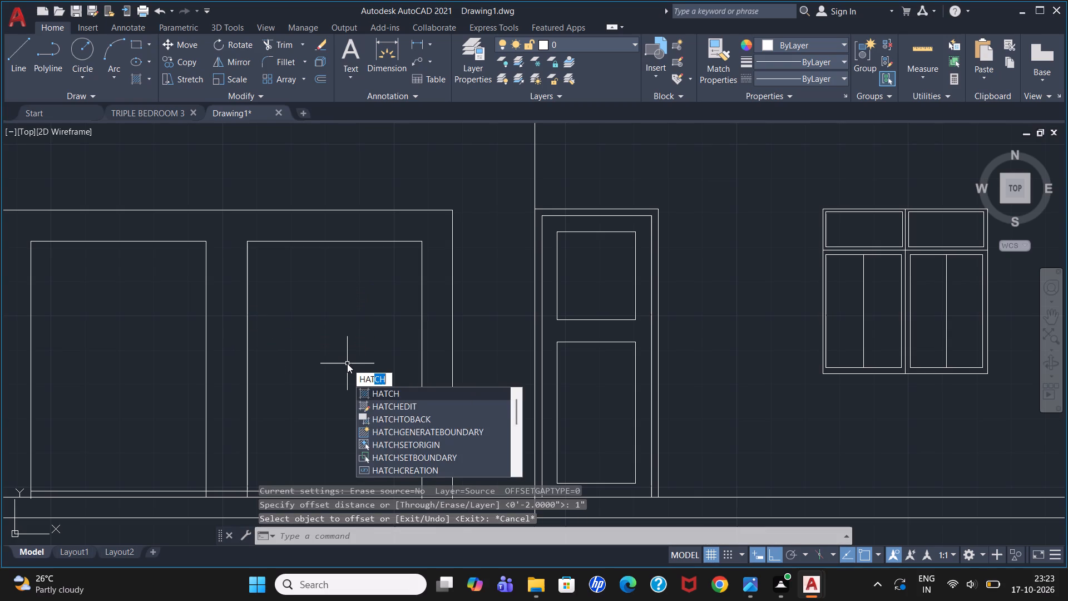
{"action": "key", "text": "Return"}
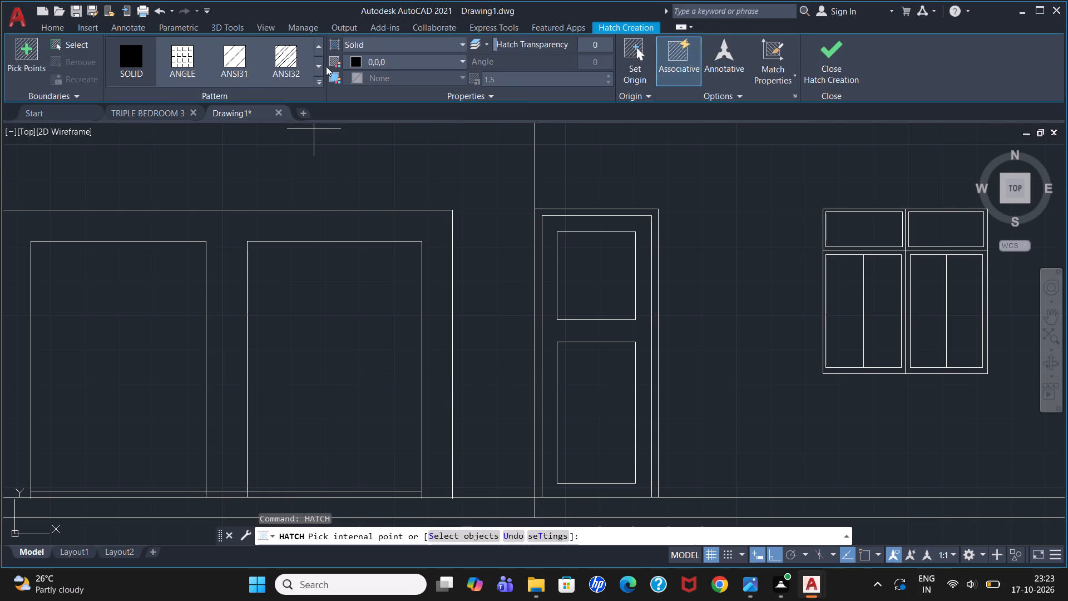
{"action": "left_click", "coordinate": [319, 81]}
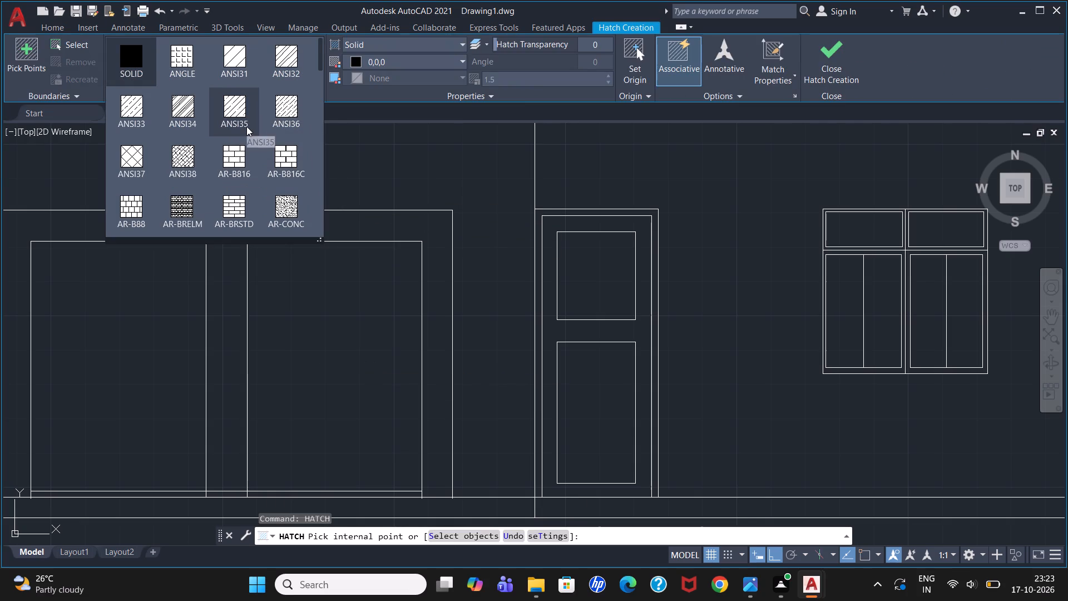
{"action": "scroll", "coordinate": [246, 126], "scroll_direction": "down", "scroll_amount": 2}
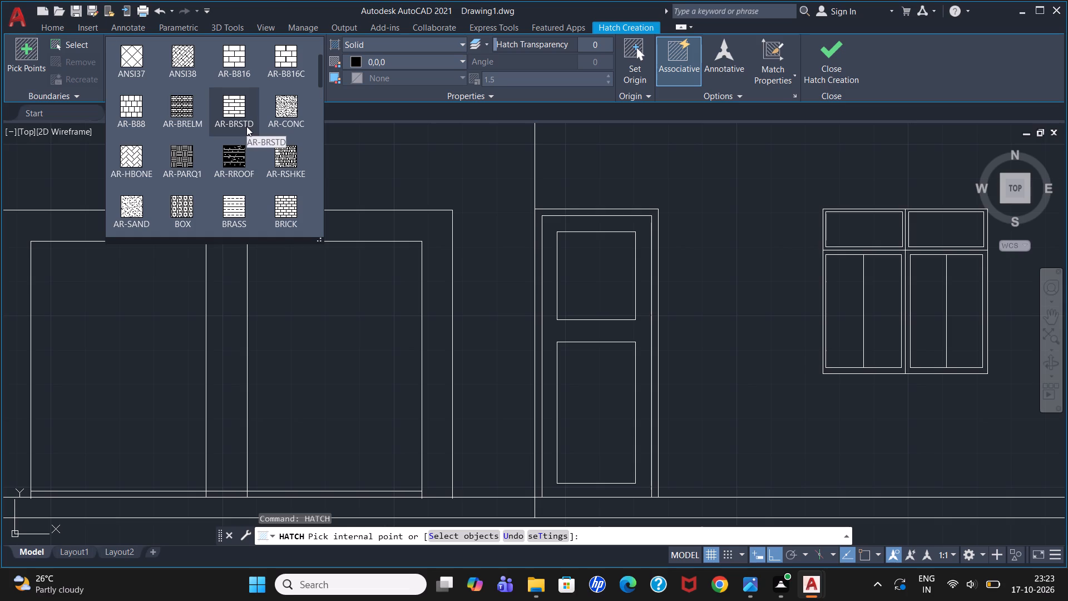
{"action": "scroll", "coordinate": [246, 126], "scroll_direction": "down", "scroll_amount": 1}
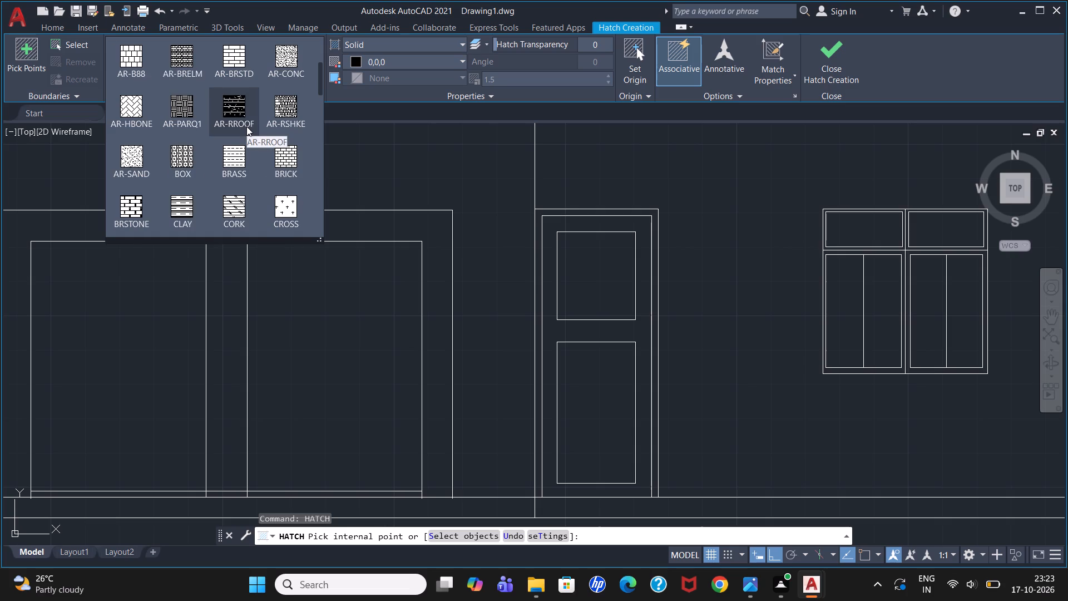
{"action": "scroll", "coordinate": [246, 126], "scroll_direction": "down", "scroll_amount": 1}
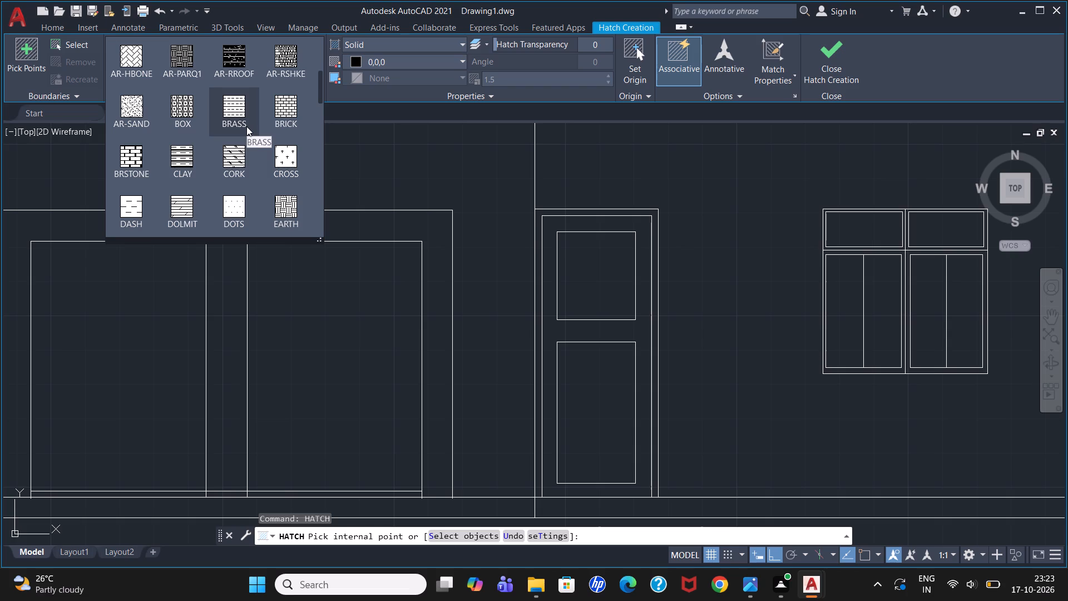
{"action": "scroll", "coordinate": [246, 126], "scroll_direction": "down", "scroll_amount": 1}
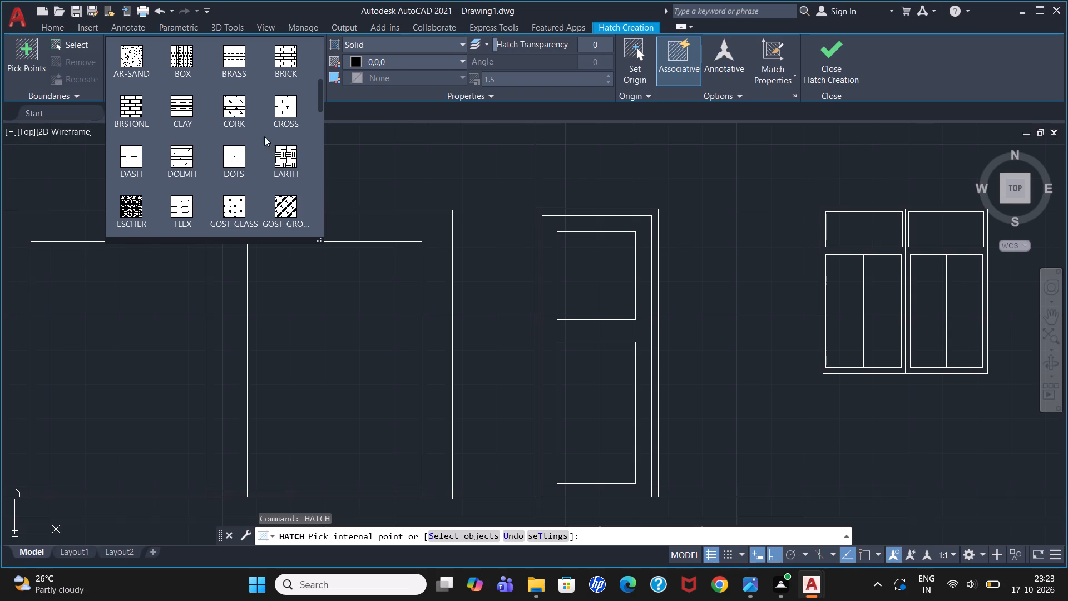
{"action": "scroll", "coordinate": [267, 75], "scroll_direction": "down", "scroll_amount": 1}
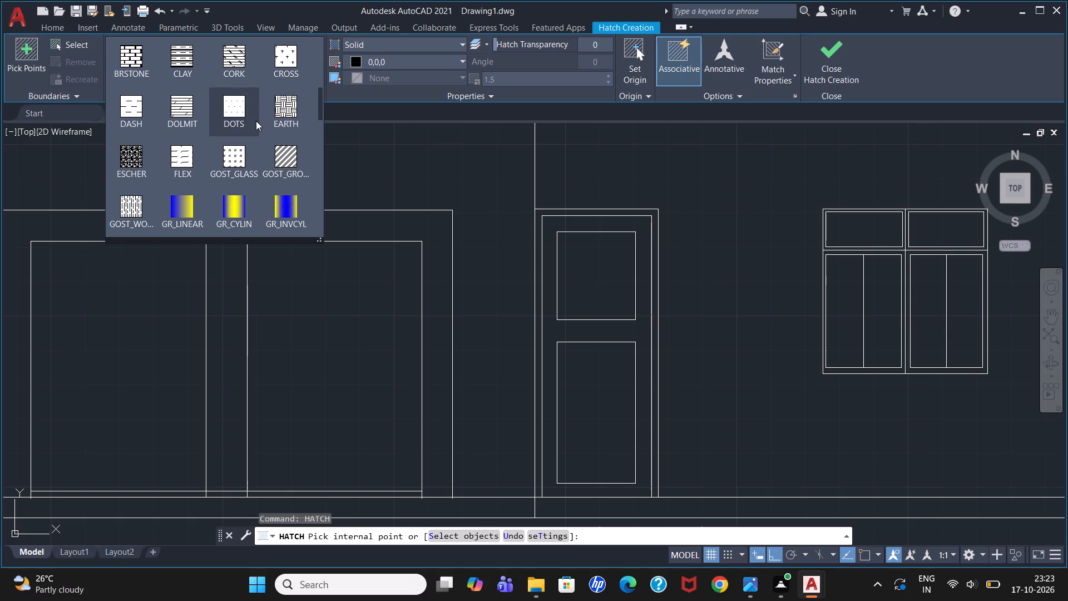
{"action": "scroll", "coordinate": [255, 125], "scroll_direction": "down", "scroll_amount": 3}
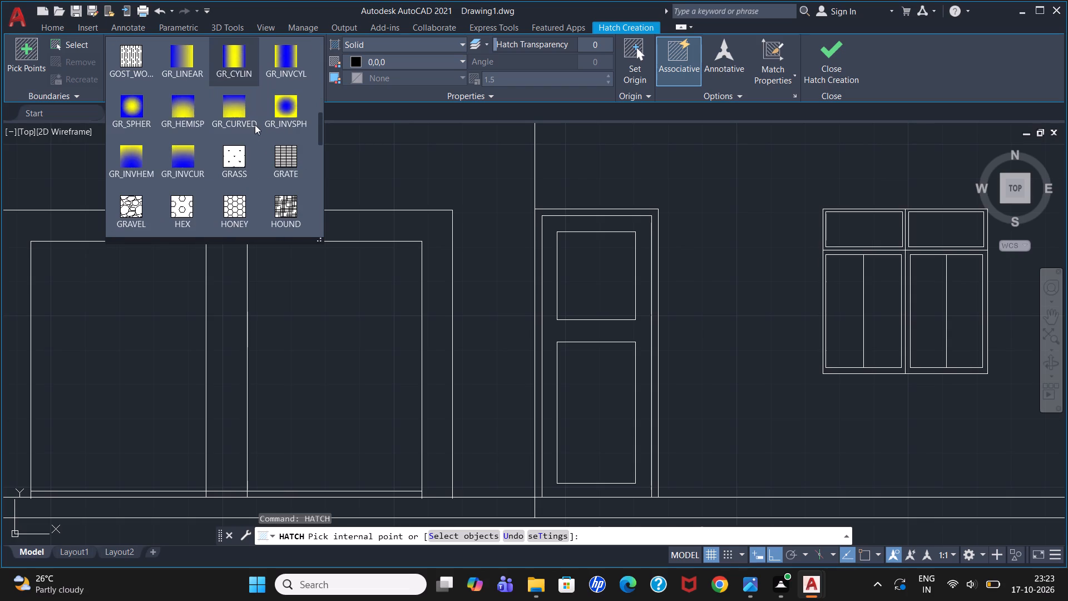
{"action": "scroll", "coordinate": [255, 125], "scroll_direction": "down", "scroll_amount": 1}
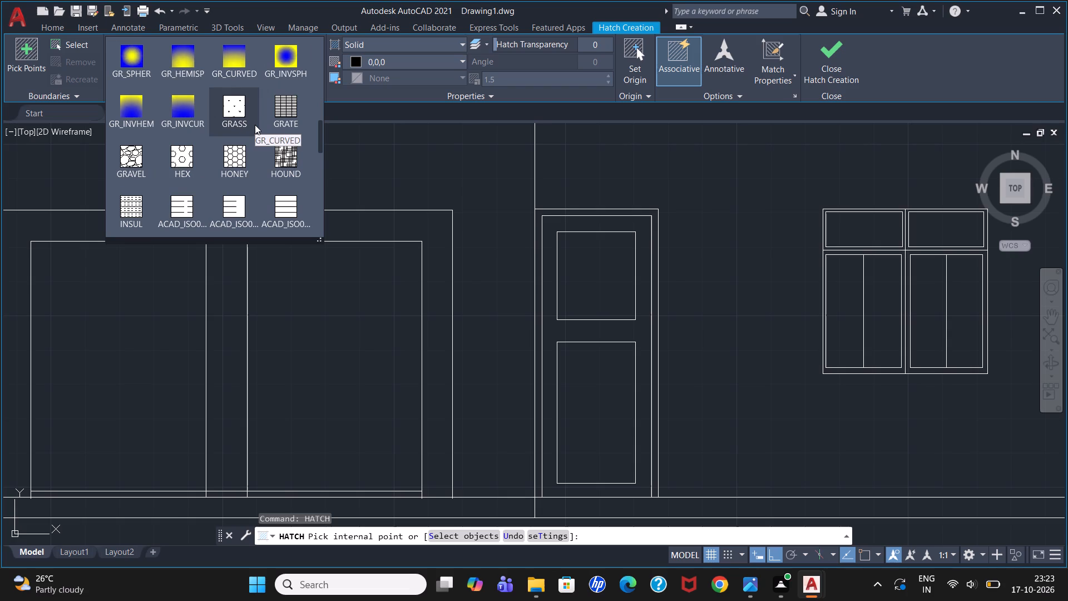
{"action": "scroll", "coordinate": [255, 125], "scroll_direction": "down", "scroll_amount": 3}
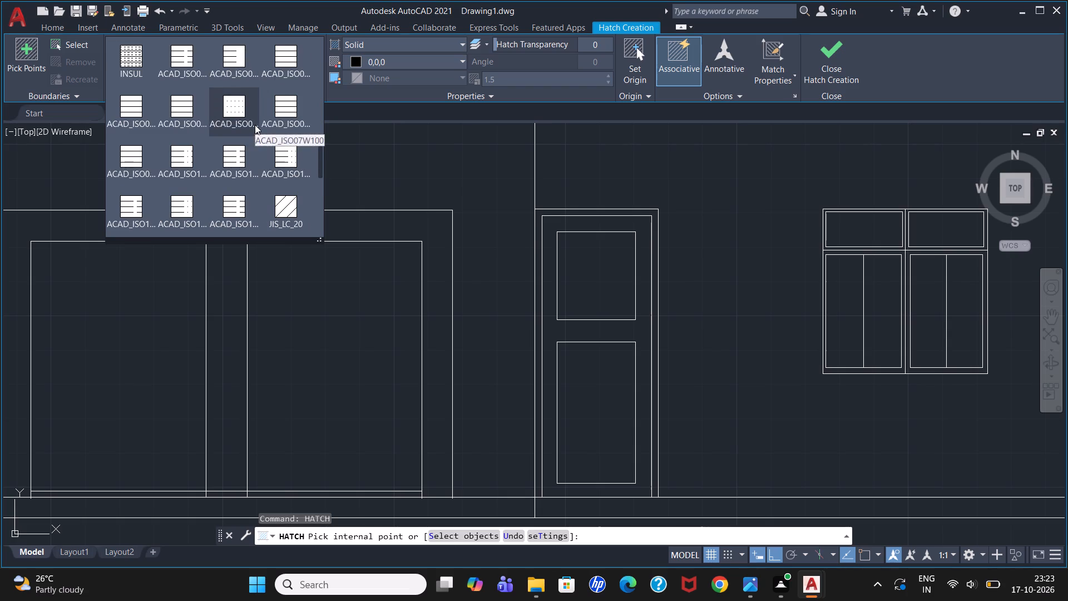
{"action": "scroll", "coordinate": [255, 125], "scroll_direction": "down", "scroll_amount": 5}
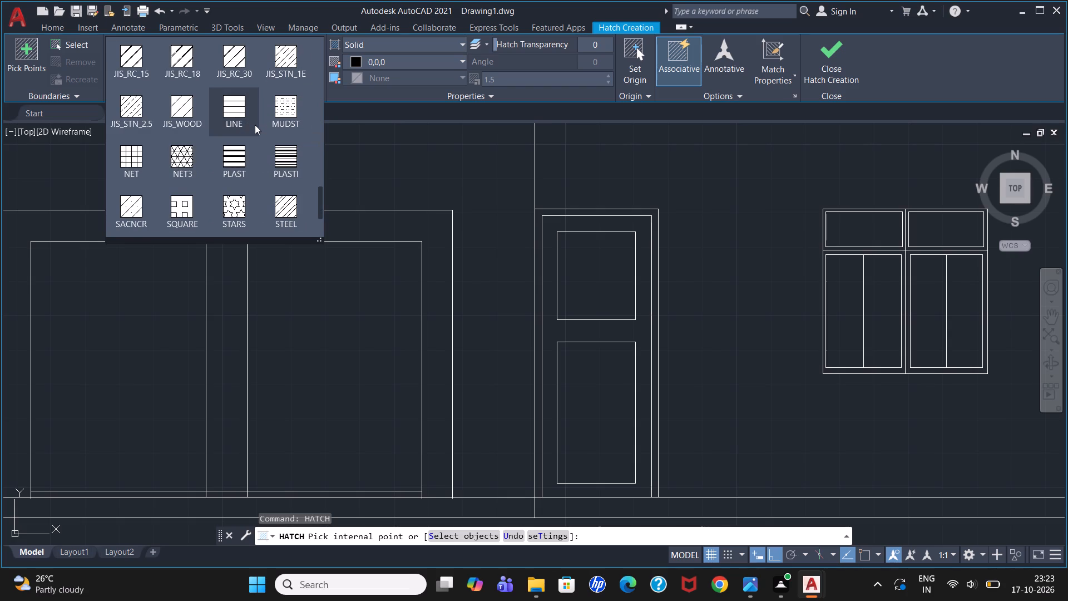
{"action": "scroll", "coordinate": [306, 157], "scroll_direction": "up", "scroll_amount": 1}
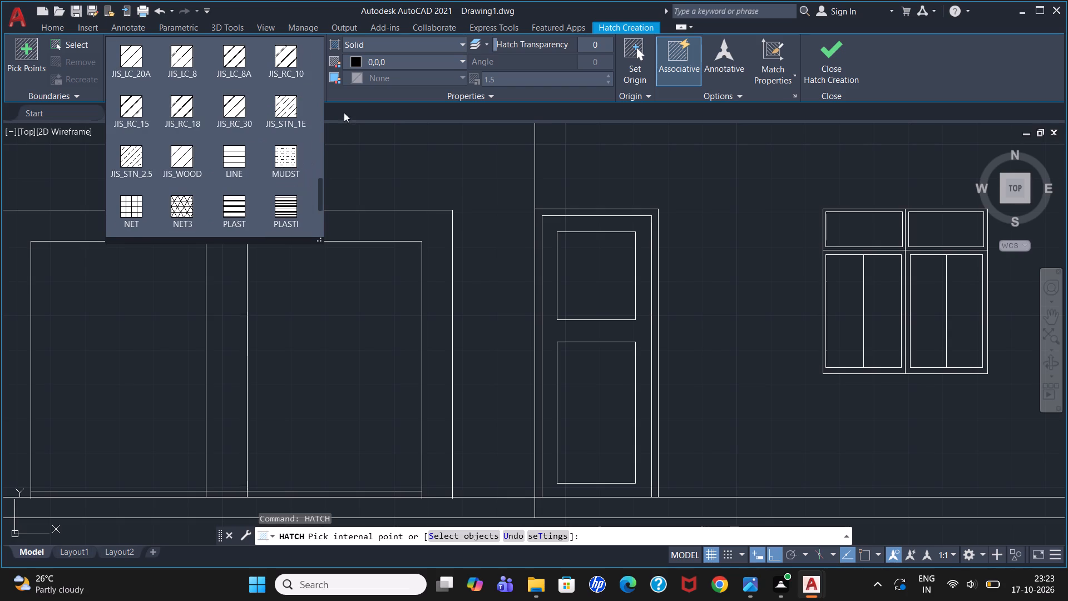
{"action": "left_click", "coordinate": [342, 139]}
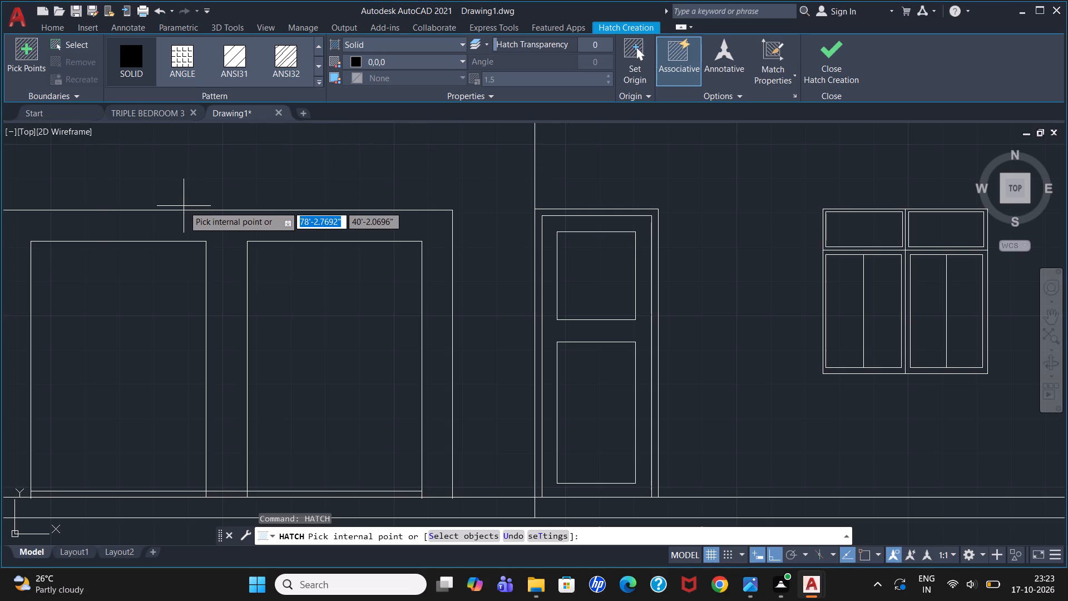
Fill the left bay's opening frame and its central post with a SOLID hatch in colour 0,0,0.
{"action": "left_click", "coordinate": [126, 66]}
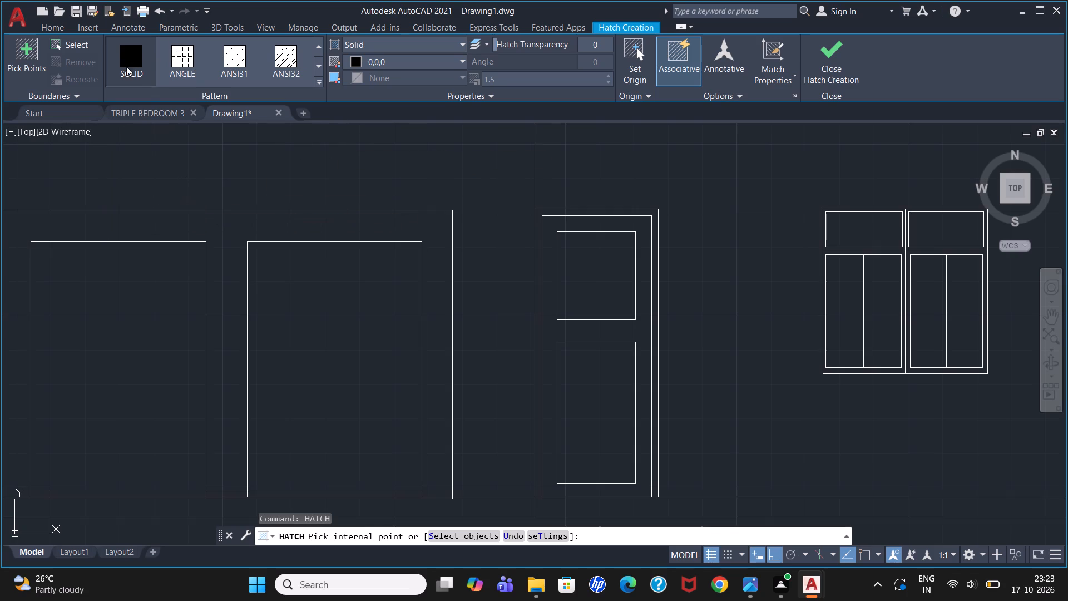
{"action": "left_click", "coordinate": [229, 228]}
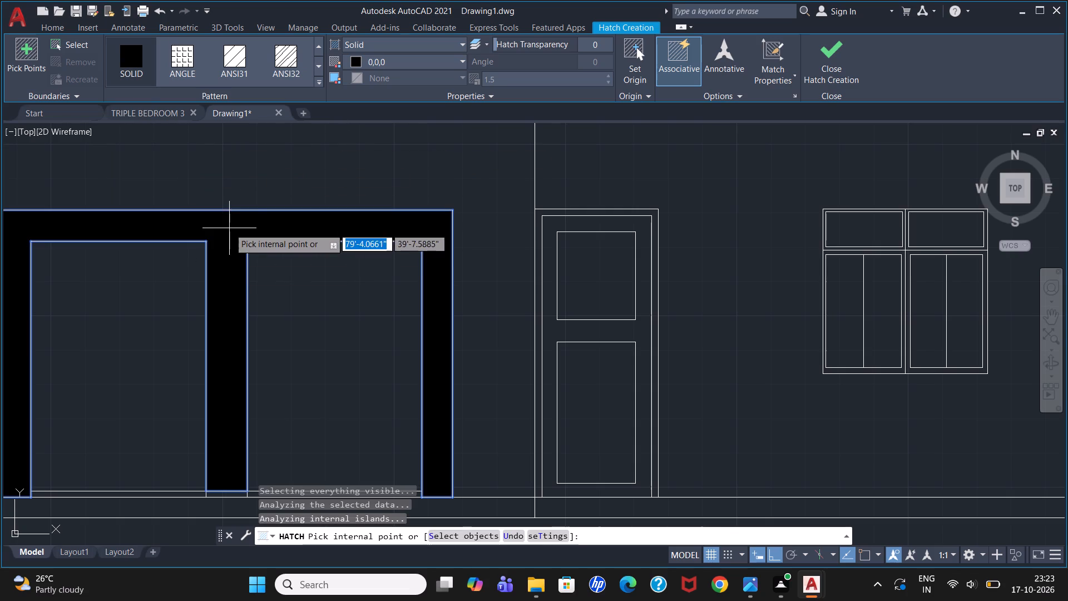
{"action": "scroll", "coordinate": [296, 338], "scroll_direction": "down", "scroll_amount": 2}
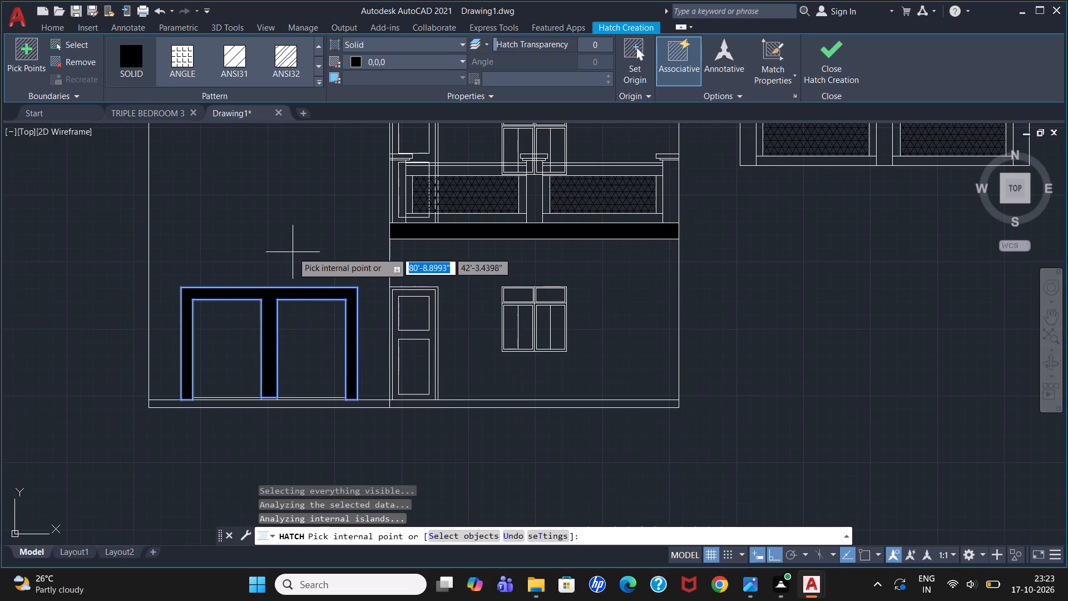
{"action": "key", "text": "Escape"}
{"action": "key", "text": "Escape"}
{"action": "key", "text": "Escape"}
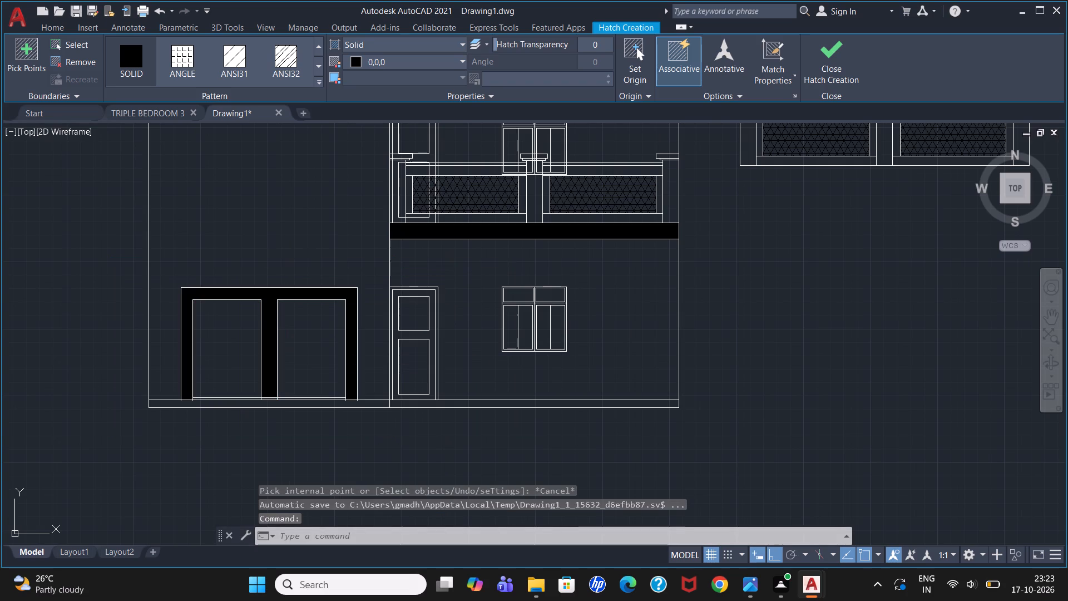
Offset the top edge of the left opening panel downward four times in succession at 2" spacing.
{"action": "key", "text": "o"}
{"action": "key", "text": "Return"}
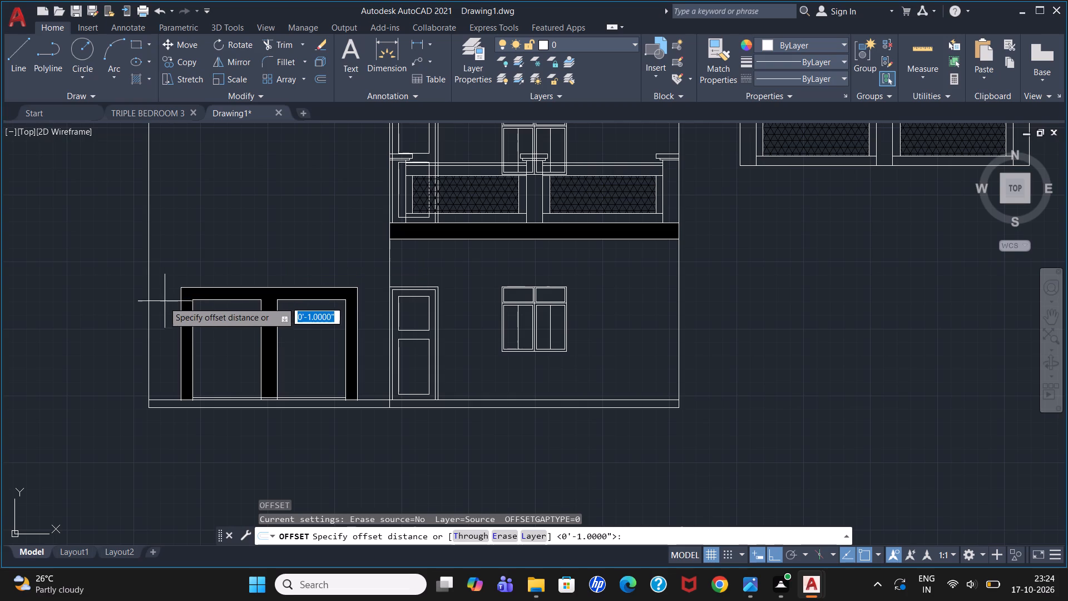
{"action": "scroll", "coordinate": [232, 302], "scroll_direction": "up", "scroll_amount": 1}
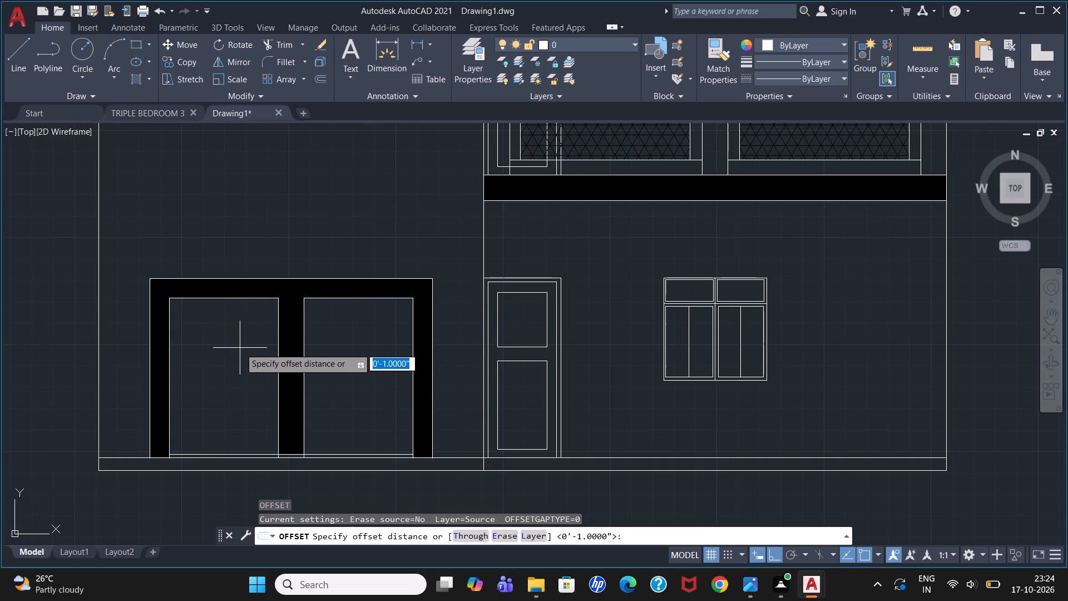
{"action": "key", "text": "2"}
{"action": "key", "text": "shift+quotedbl"}
{"action": "key", "text": "Return"}
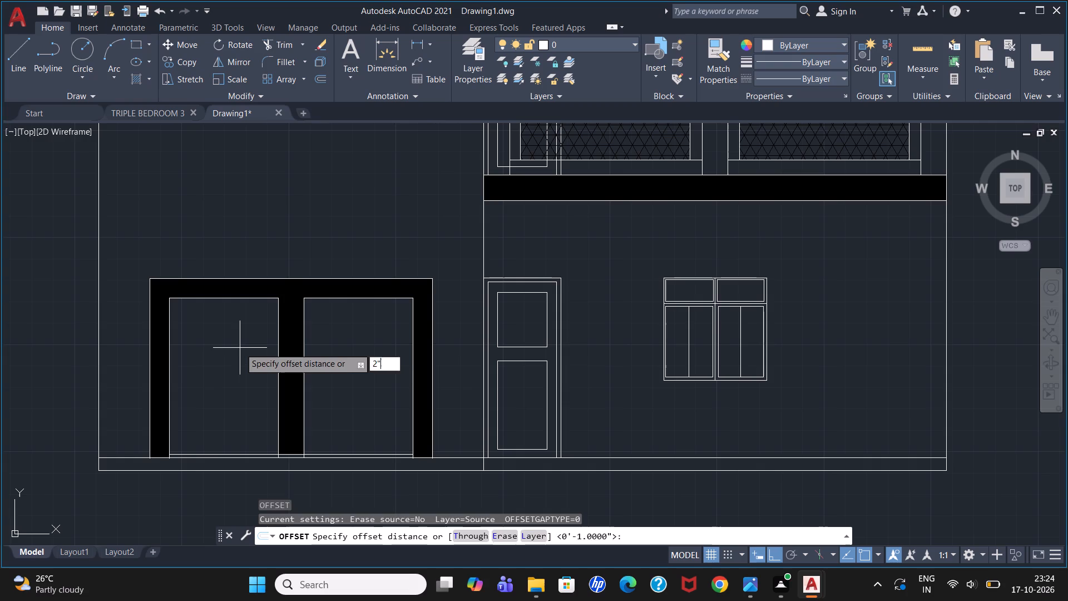
{"action": "left_click", "coordinate": [266, 298]}
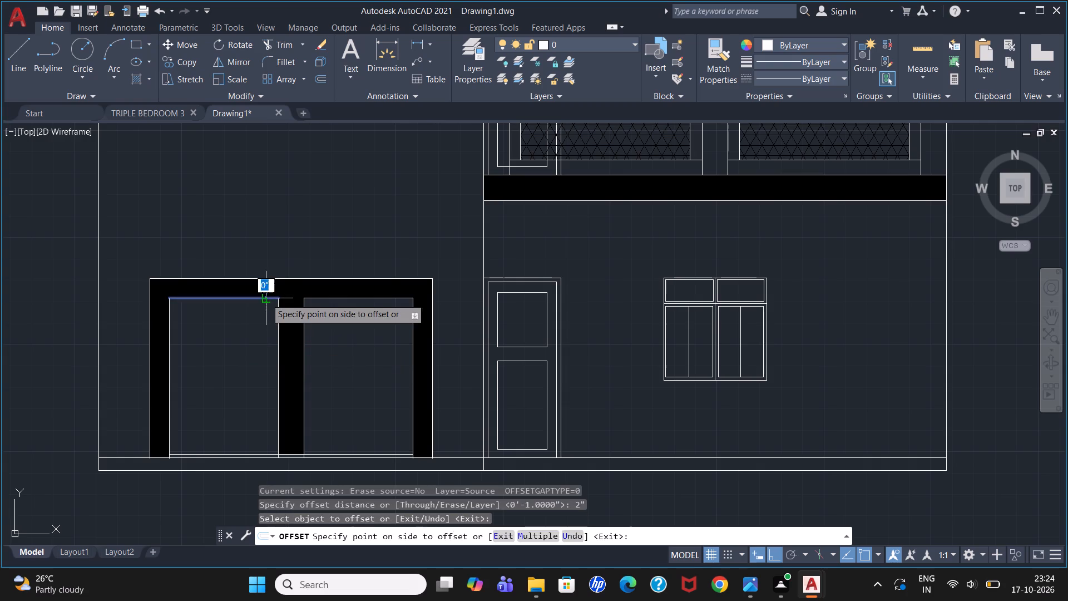
{"action": "left_click", "coordinate": [259, 302]}
{"action": "left_click", "coordinate": [259, 303]}
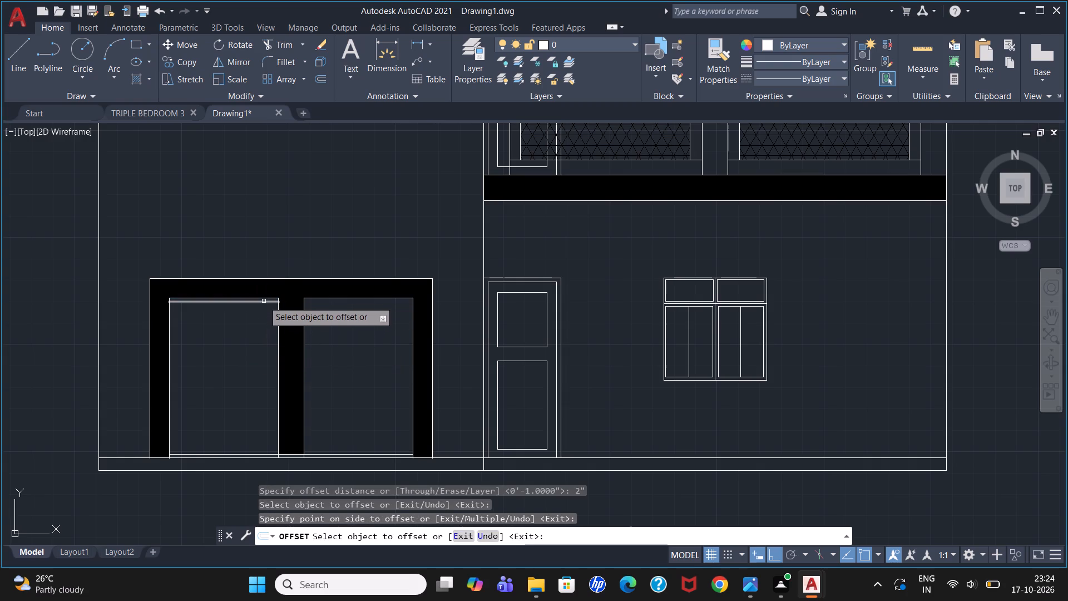
{"action": "left_click", "coordinate": [263, 300]}
{"action": "left_click", "coordinate": [262, 316]}
{"action": "left_click", "coordinate": [265, 308]}
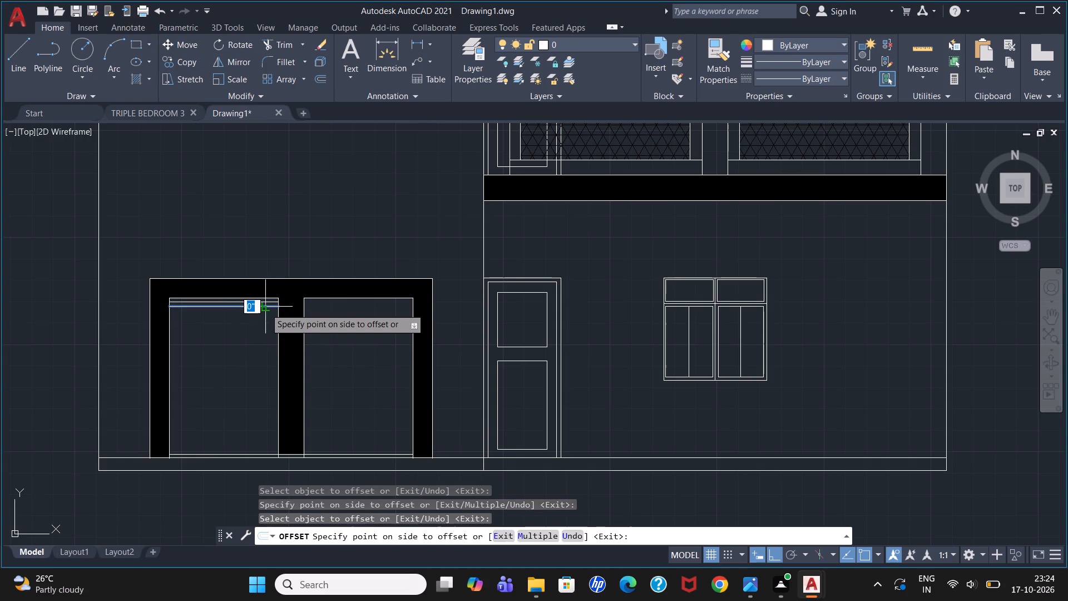
{"action": "left_click", "coordinate": [261, 316]}
{"action": "left_click", "coordinate": [264, 311]}
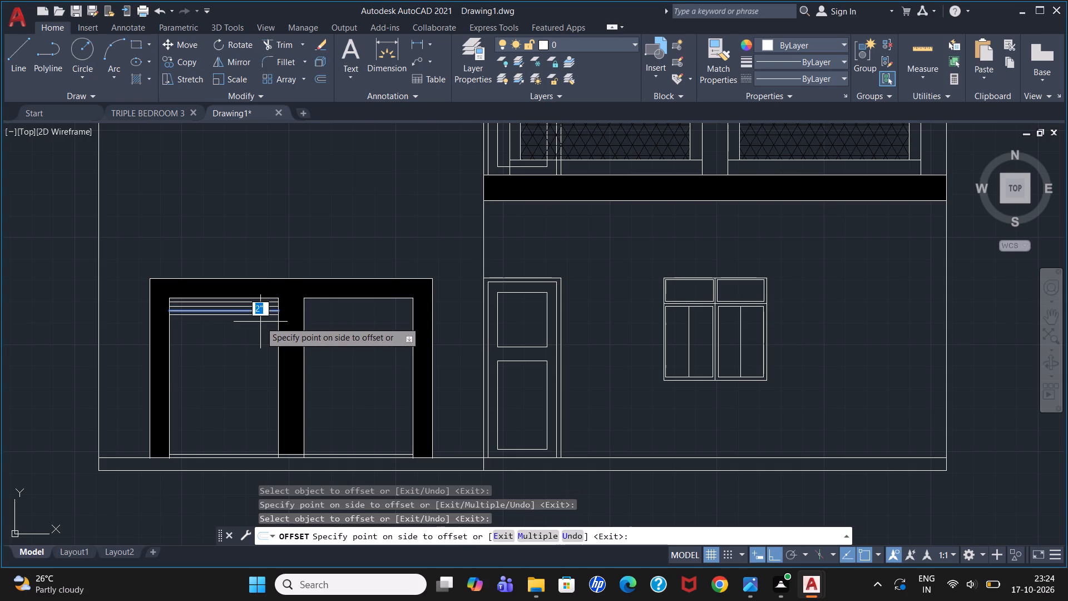
{"action": "left_click", "coordinate": [260, 322]}
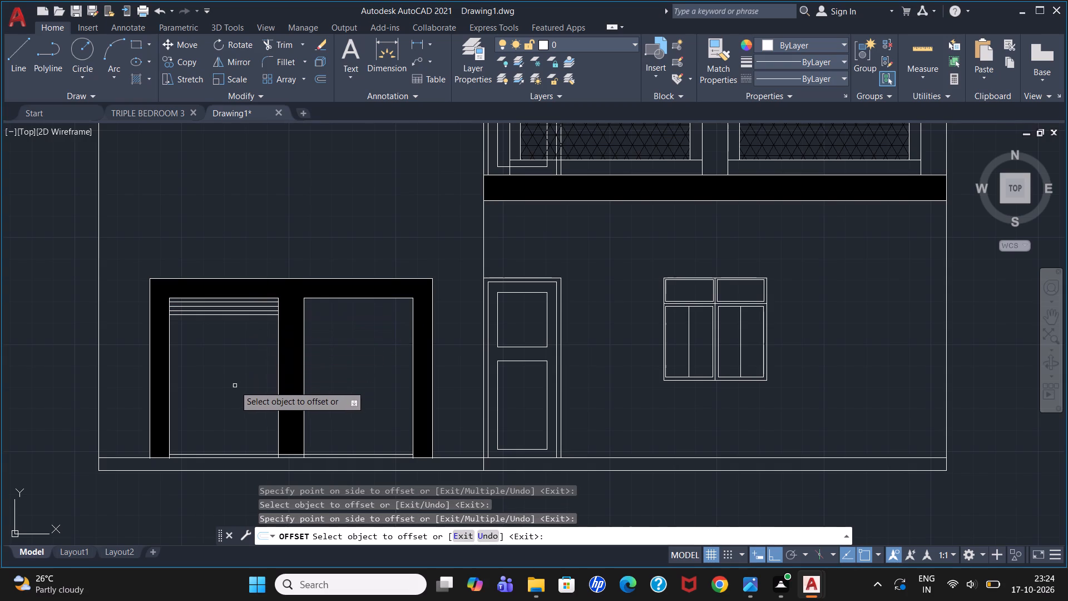
{"action": "key", "text": "Return"}
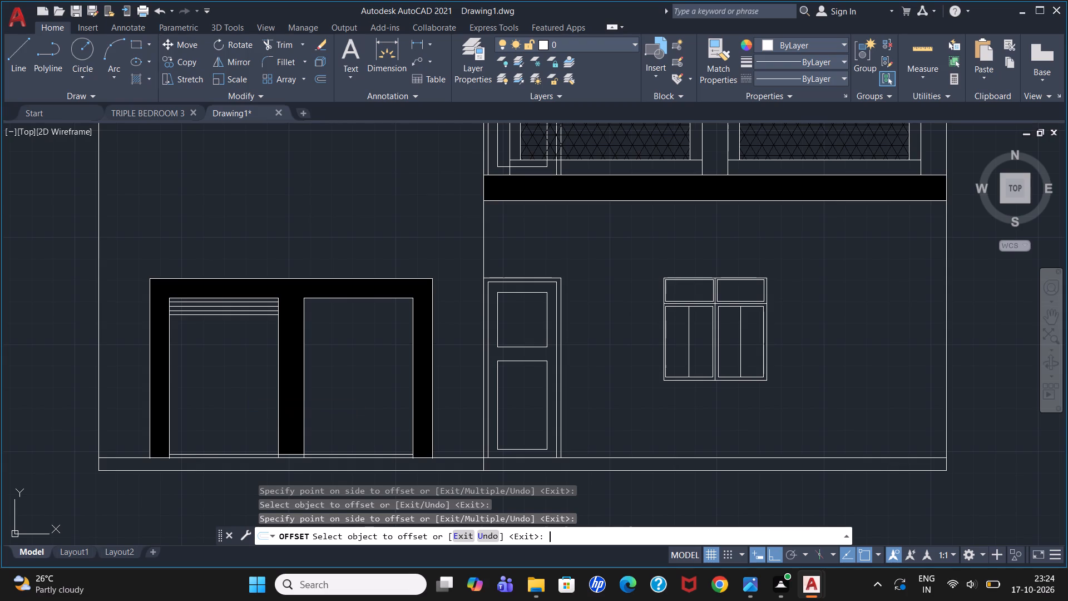
Offset the lowest slat line in the left opening panel 1' downward to start a second slat group.
{"action": "key", "text": "Return"}
{"action": "type", "text": "1'"}
{"action": "key", "text": "Return"}
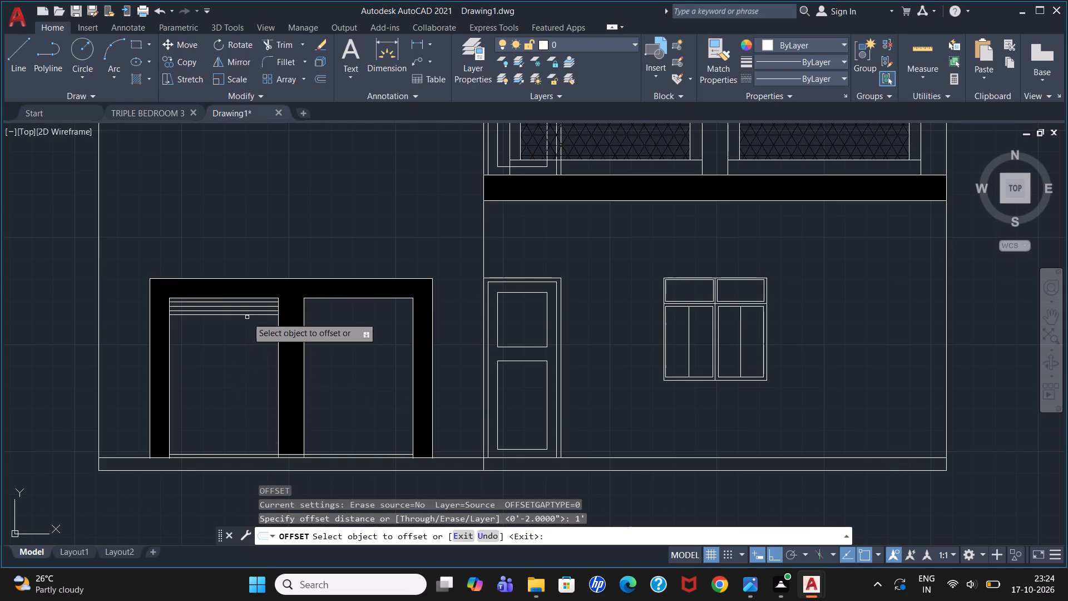
{"action": "left_click", "coordinate": [249, 315]}
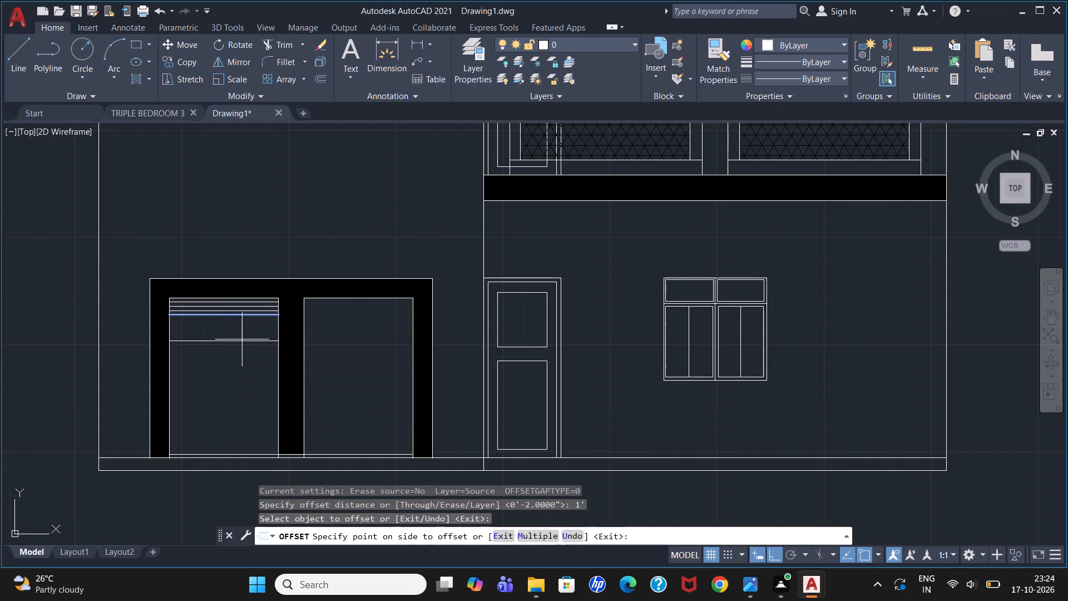
{"action": "left_click", "coordinate": [242, 339]}
{"action": "key", "text": "Return"}
Offset the second group's starting line downward four times in succession at 2" spacing.
{"action": "key", "text": "Return"}
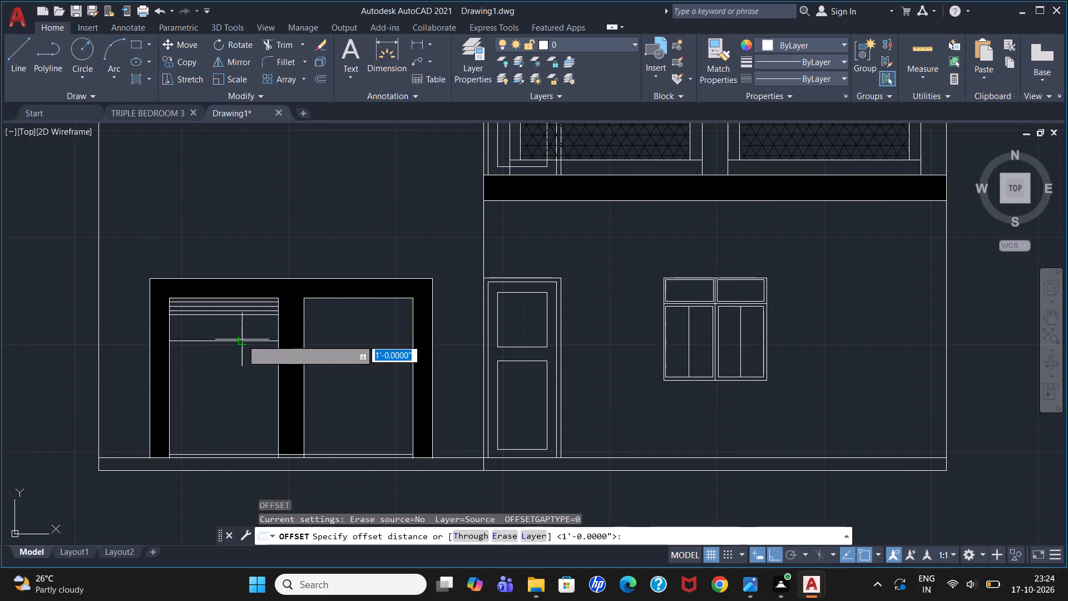
{"action": "key", "text": "2"}
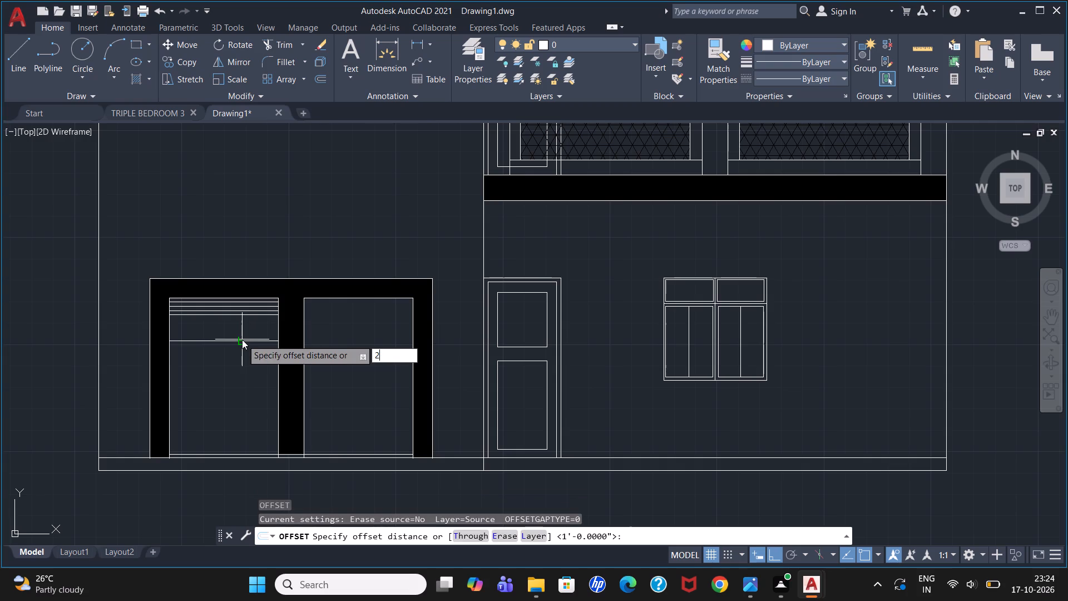
{"action": "key", "text": "shift+quotedbl"}
{"action": "key", "text": "Return"}
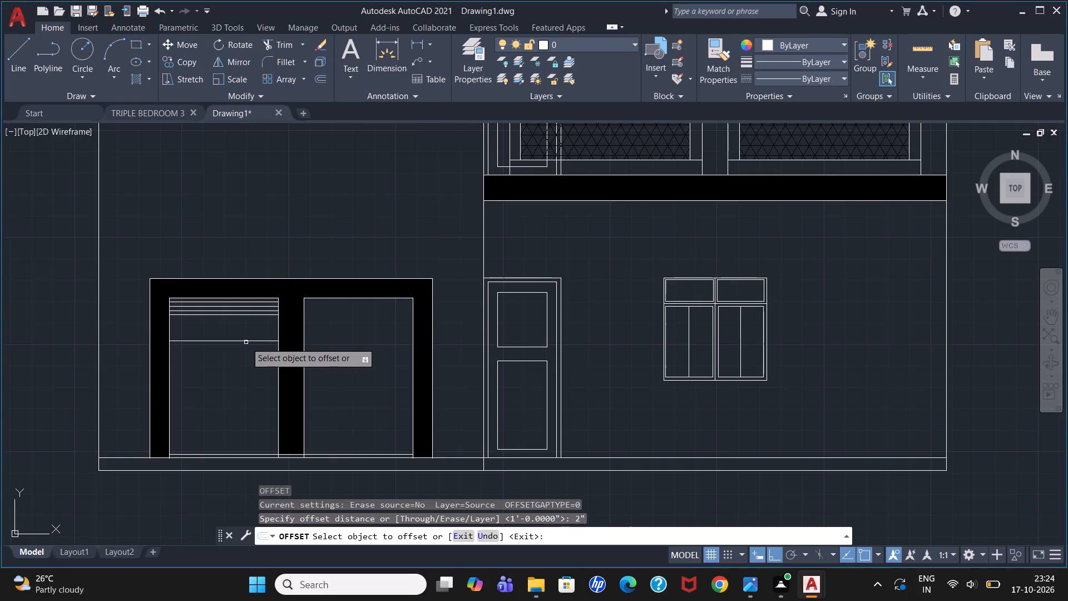
{"action": "left_click", "coordinate": [246, 342]}
{"action": "left_click", "coordinate": [246, 355]}
{"action": "left_click", "coordinate": [252, 344]}
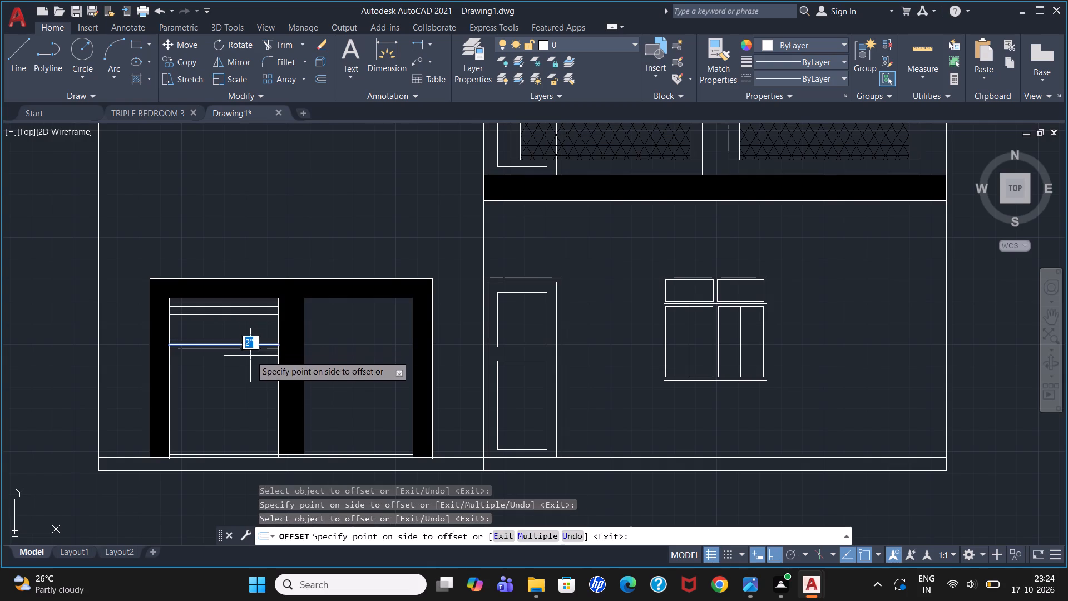
{"action": "left_click", "coordinate": [250, 356]}
{"action": "left_click", "coordinate": [254, 349]}
{"action": "left_click", "coordinate": [251, 362]}
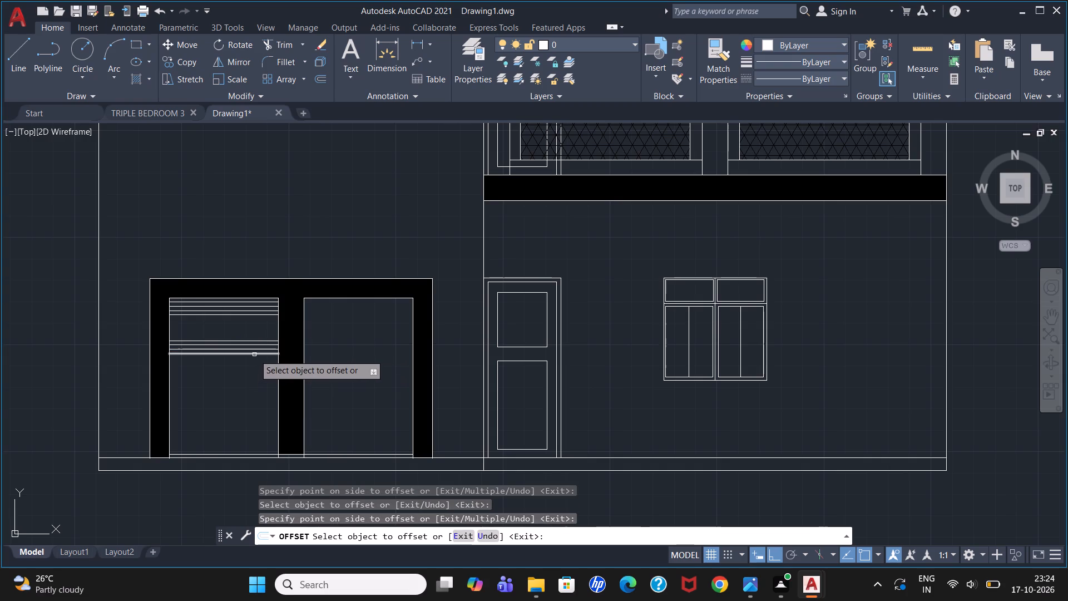
{"action": "left_click", "coordinate": [254, 354]}
{"action": "left_click", "coordinate": [249, 367]}
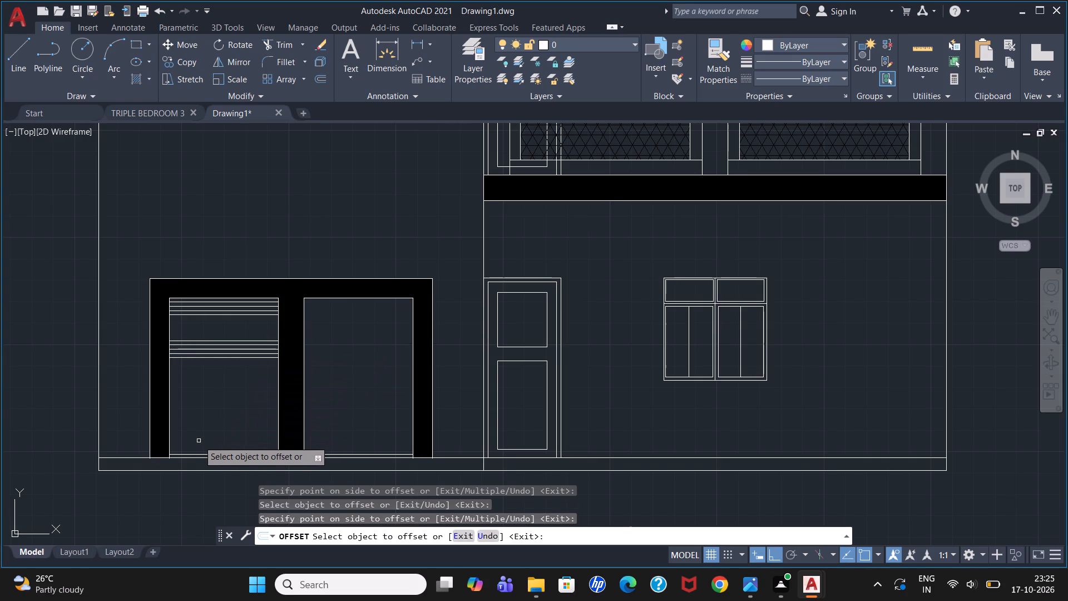
{"action": "scroll", "coordinate": [286, 302], "scroll_direction": "down", "scroll_amount": 1}
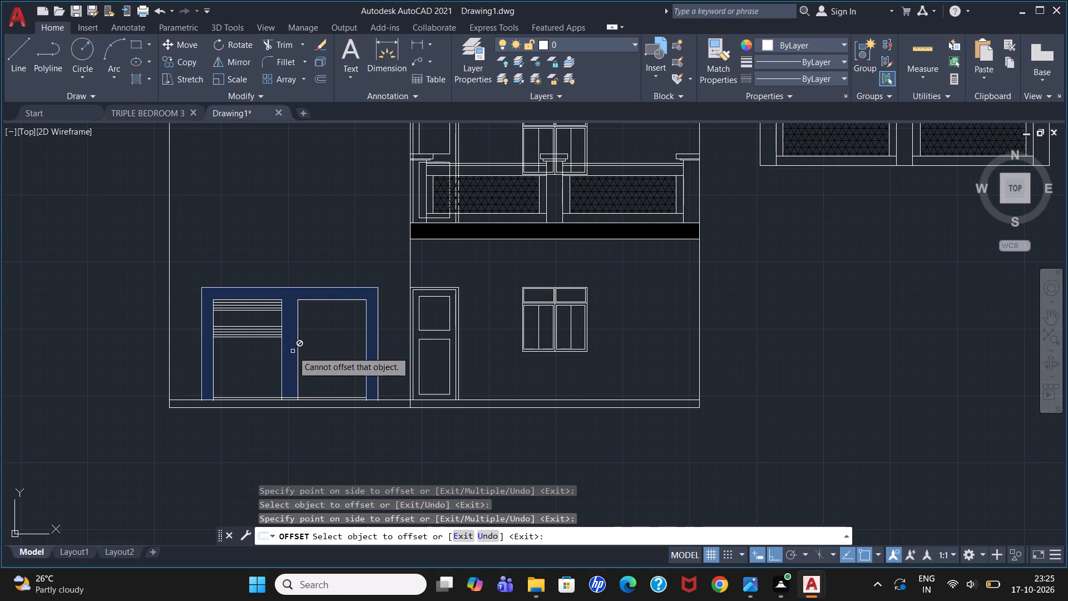
{"action": "scroll", "coordinate": [306, 339], "scroll_direction": "up", "scroll_amount": 1}
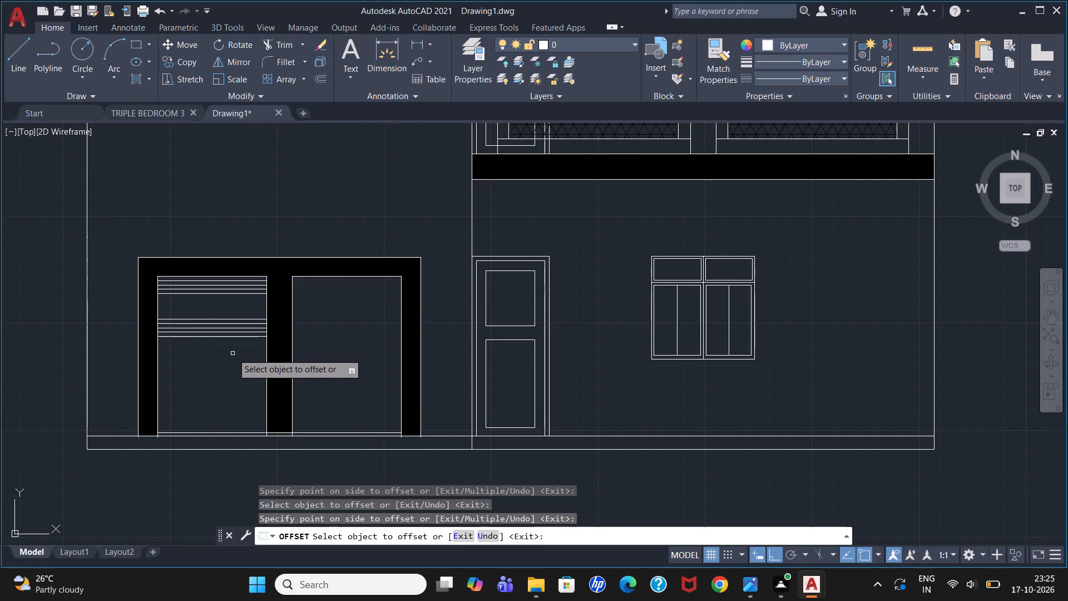
{"action": "key", "text": "Return"}
Offset the second group's lowest slat line 1' downward to start a third slat group.
{"action": "key", "text": "Return"}
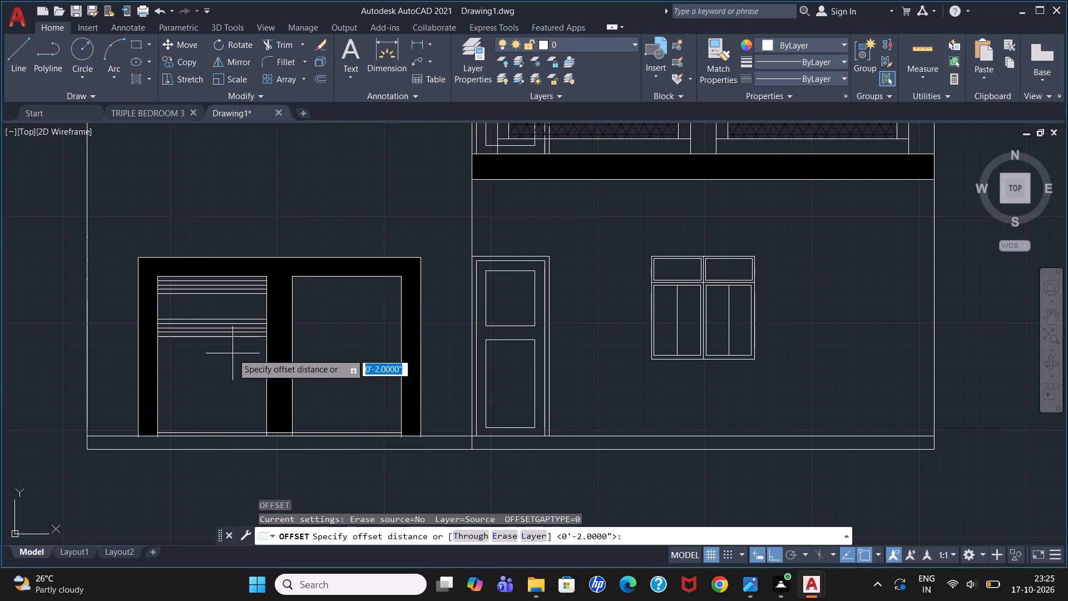
{"action": "key", "text": "1"}
{"action": "key", "text": "apostrophe"}
{"action": "key", "text": "Return"}
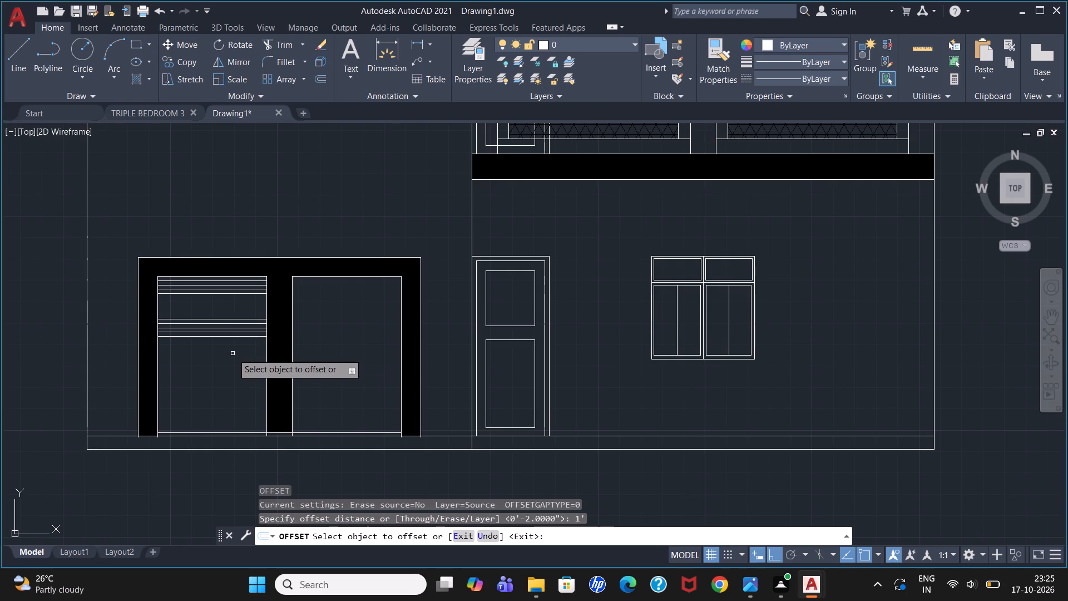
{"action": "left_click", "coordinate": [230, 336]}
{"action": "left_click", "coordinate": [227, 366]}
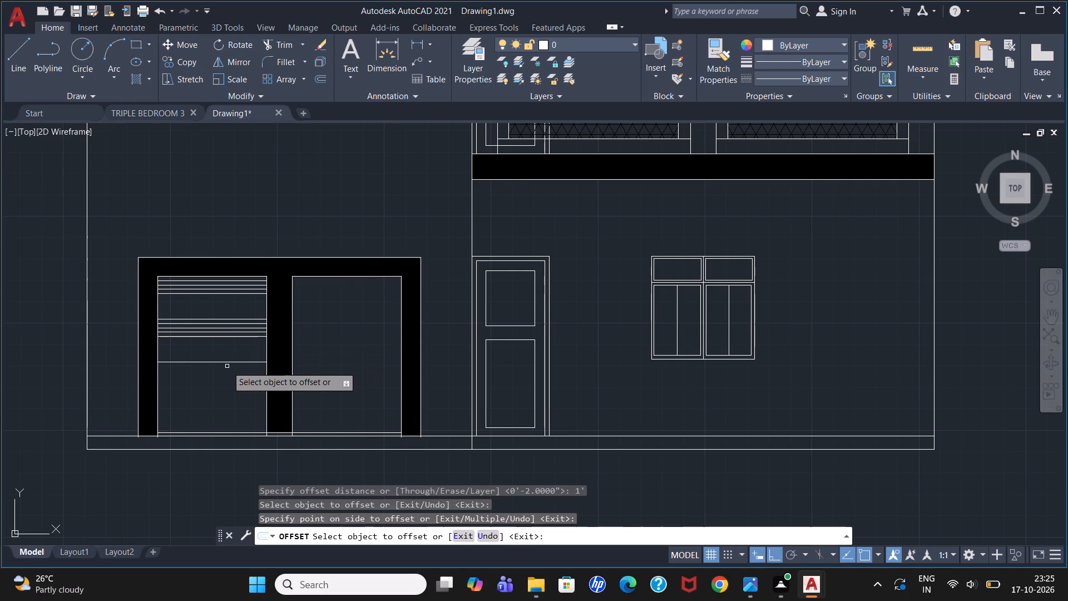
{"action": "key", "text": "Return"}
Offset the third group's starting line downward four times in succession at 2" spacing.
{"action": "key", "text": "Return"}
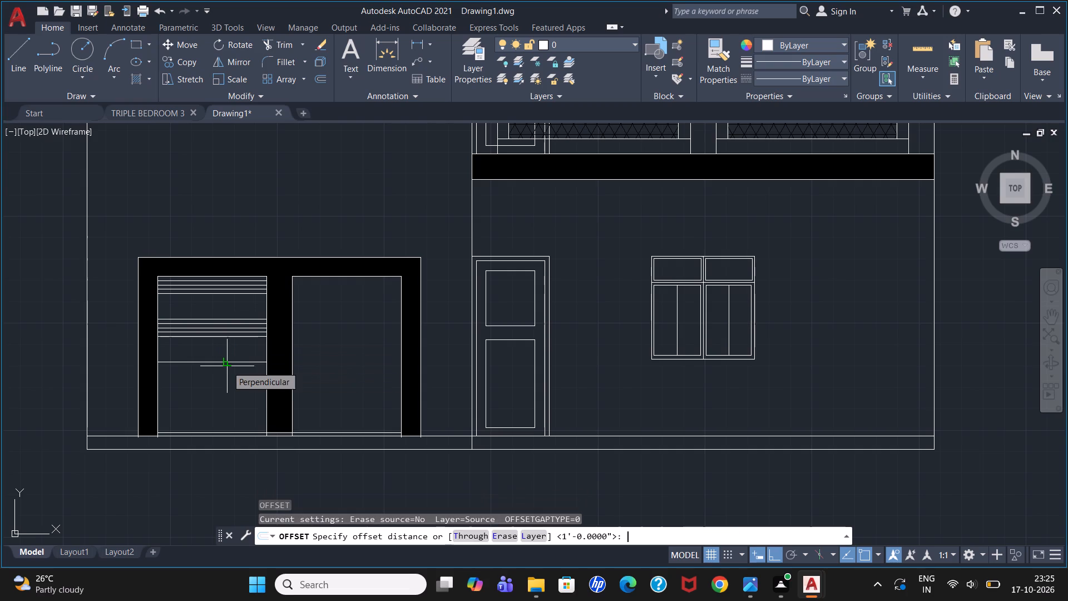
{"action": "type", "text": "2\""}
{"action": "key", "text": "Return"}
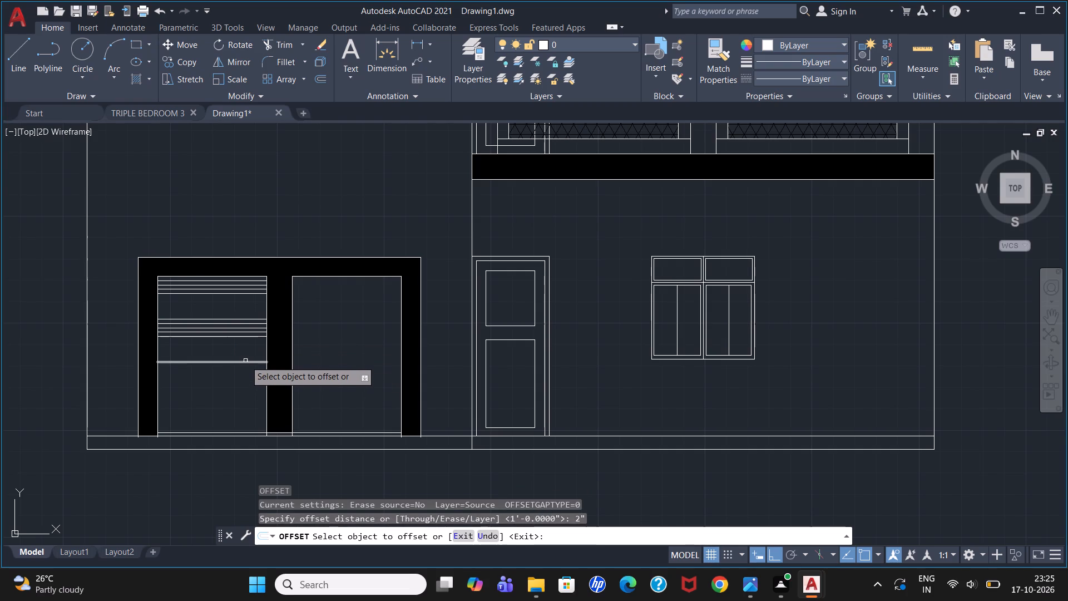
{"action": "left_click", "coordinate": [245, 360]}
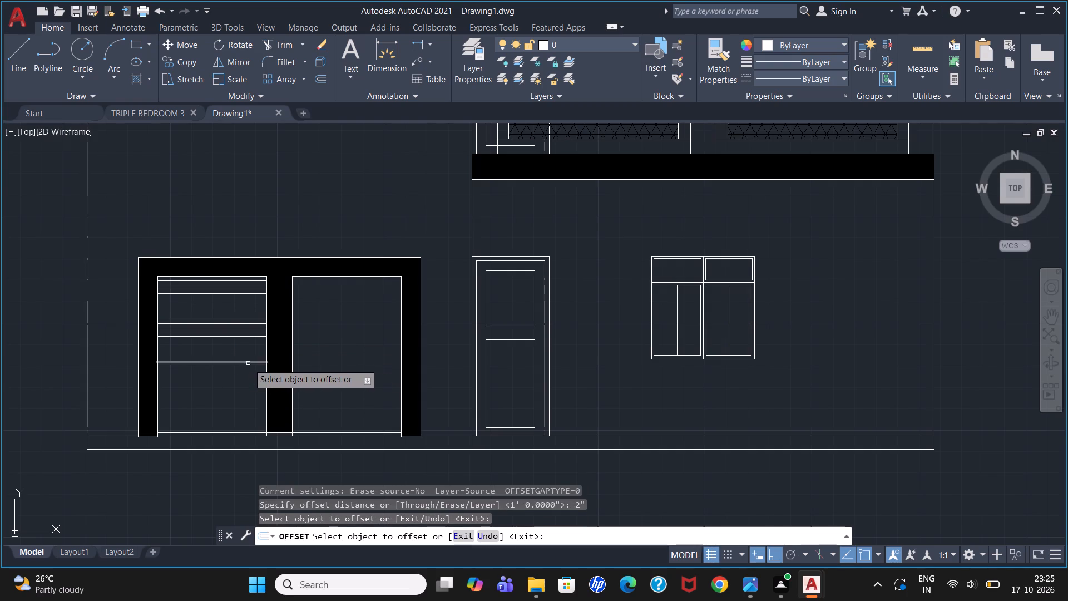
{"action": "left_click", "coordinate": [248, 363]}
{"action": "left_click", "coordinate": [244, 379]}
{"action": "left_click", "coordinate": [249, 366]}
{"action": "left_click", "coordinate": [246, 382]}
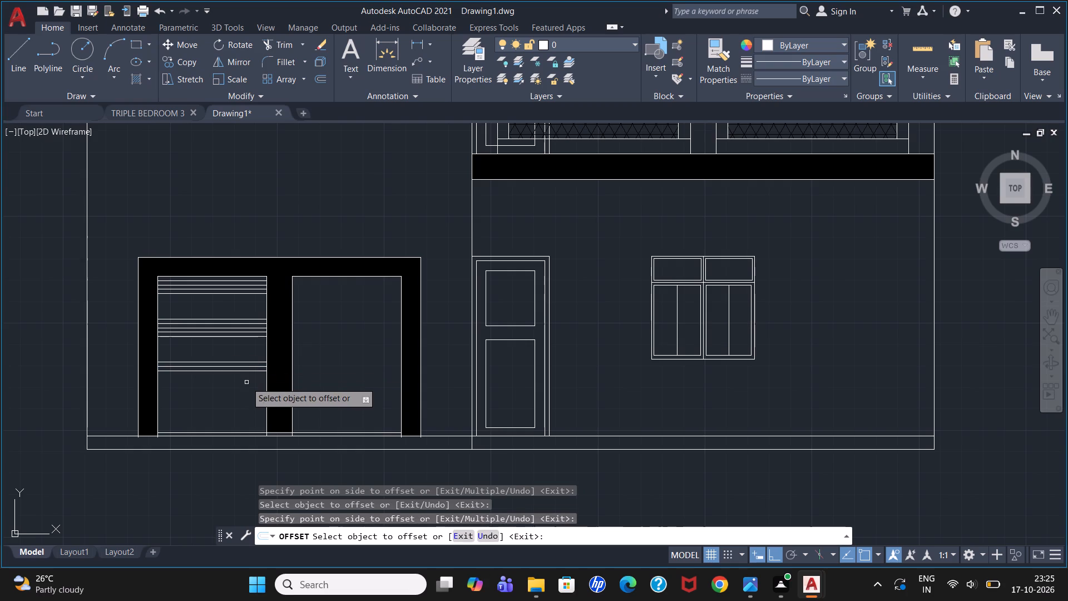
{"action": "left_click", "coordinate": [247, 371]}
{"action": "left_click", "coordinate": [244, 393]}
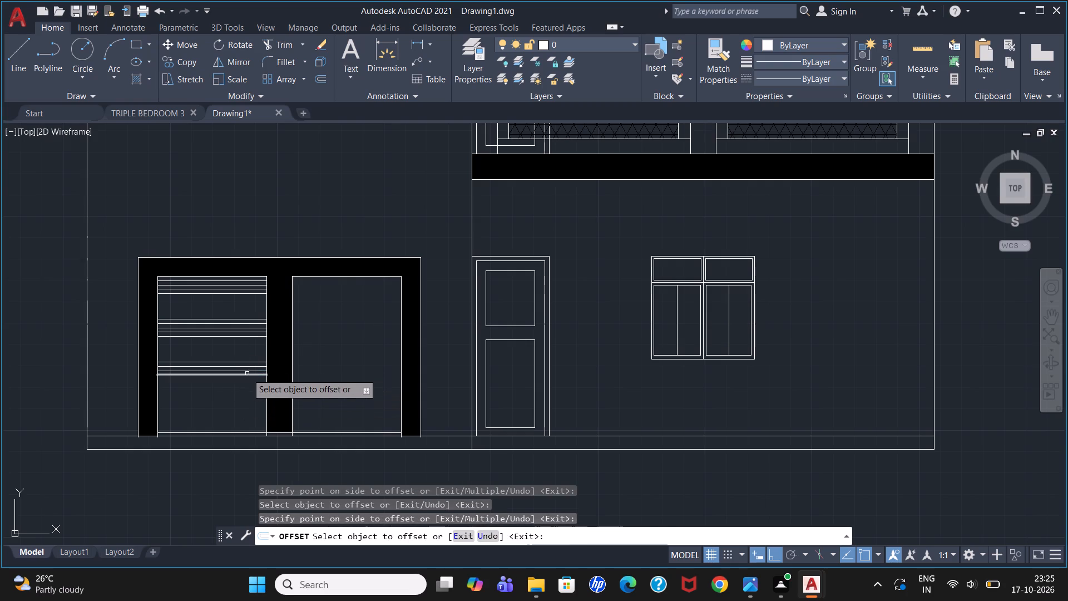
{"action": "left_click", "coordinate": [247, 373]}
{"action": "left_click", "coordinate": [243, 398]}
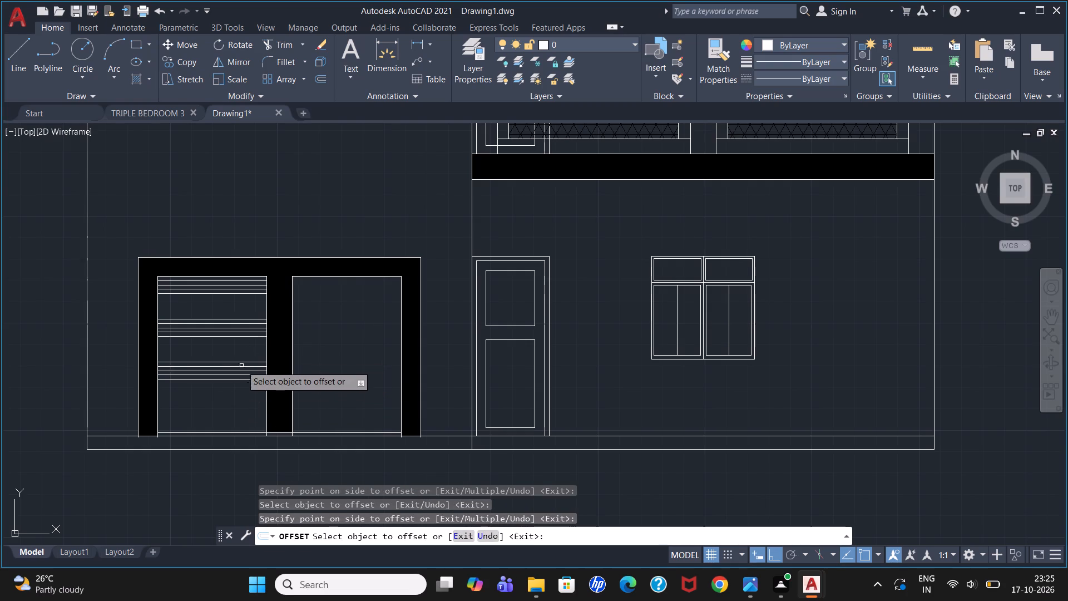
{"action": "key", "text": "Return"}
Offset the third group's lowest slat line 1' downward to start a fourth slat group.
{"action": "key", "text": "Return"}
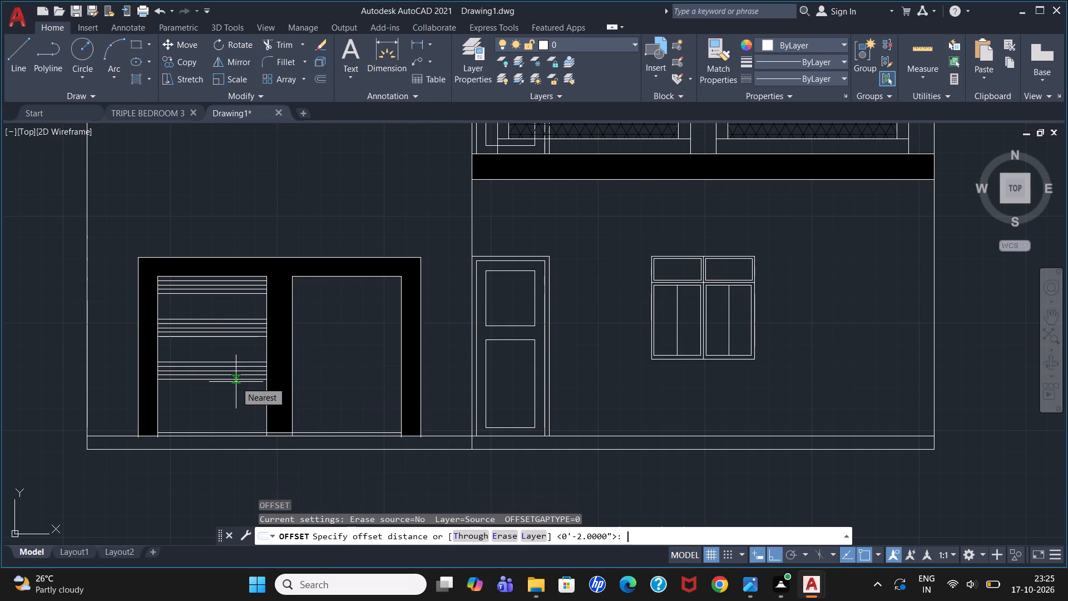
{"action": "type", "text": "1'"}
{"action": "key", "text": "Return"}
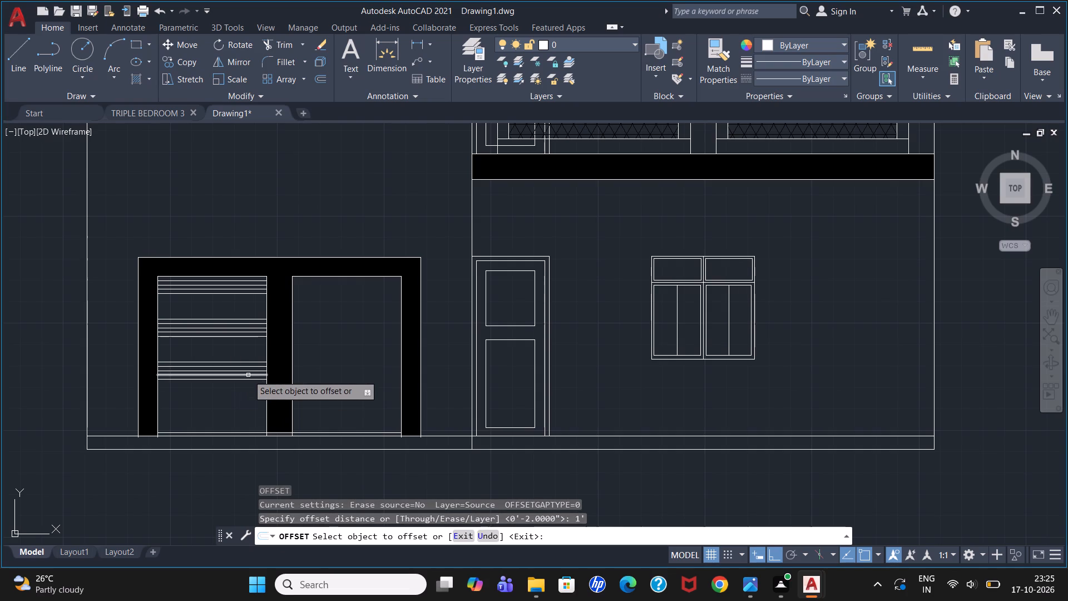
{"action": "left_click", "coordinate": [253, 381]}
{"action": "left_click", "coordinate": [250, 398]}
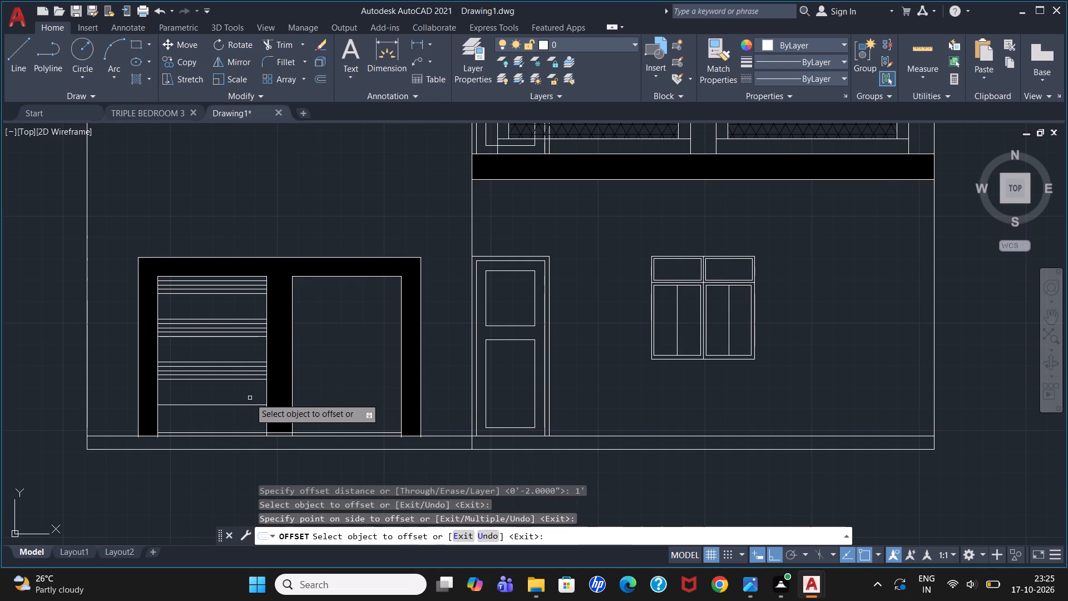
{"action": "key", "text": "Return"}
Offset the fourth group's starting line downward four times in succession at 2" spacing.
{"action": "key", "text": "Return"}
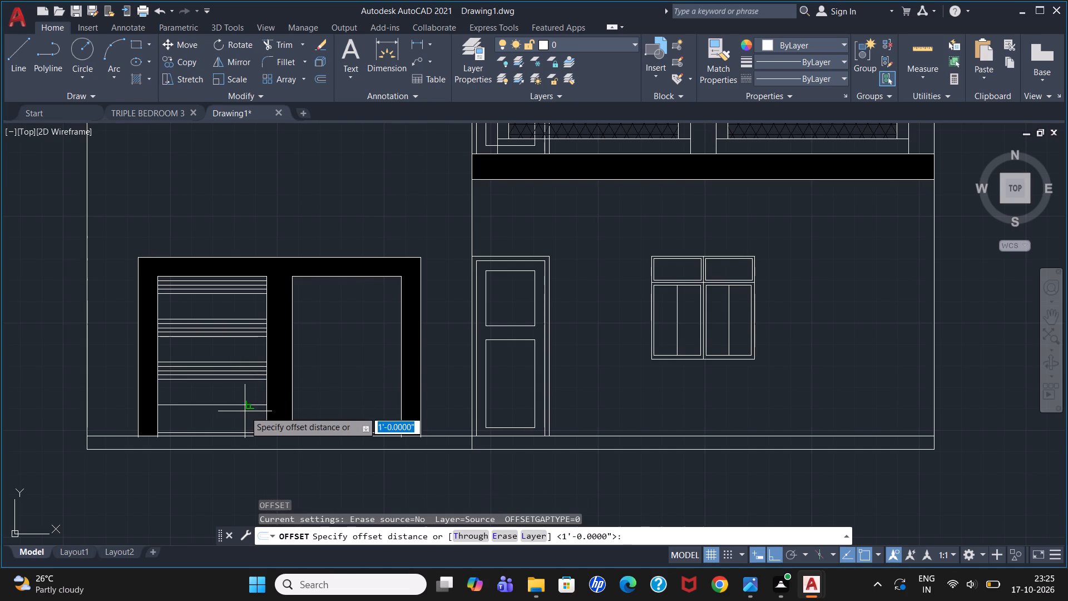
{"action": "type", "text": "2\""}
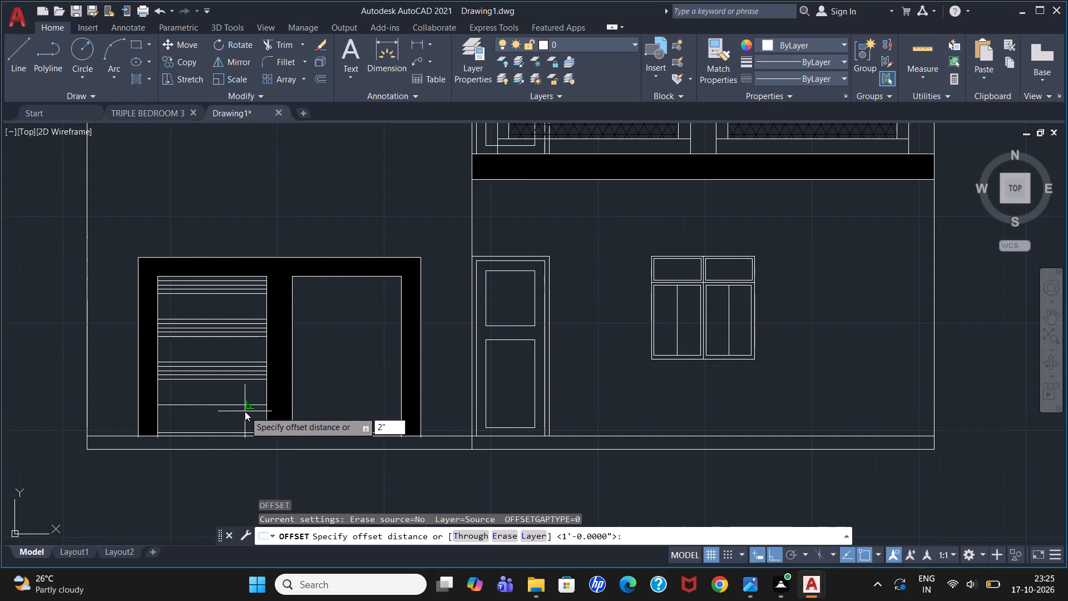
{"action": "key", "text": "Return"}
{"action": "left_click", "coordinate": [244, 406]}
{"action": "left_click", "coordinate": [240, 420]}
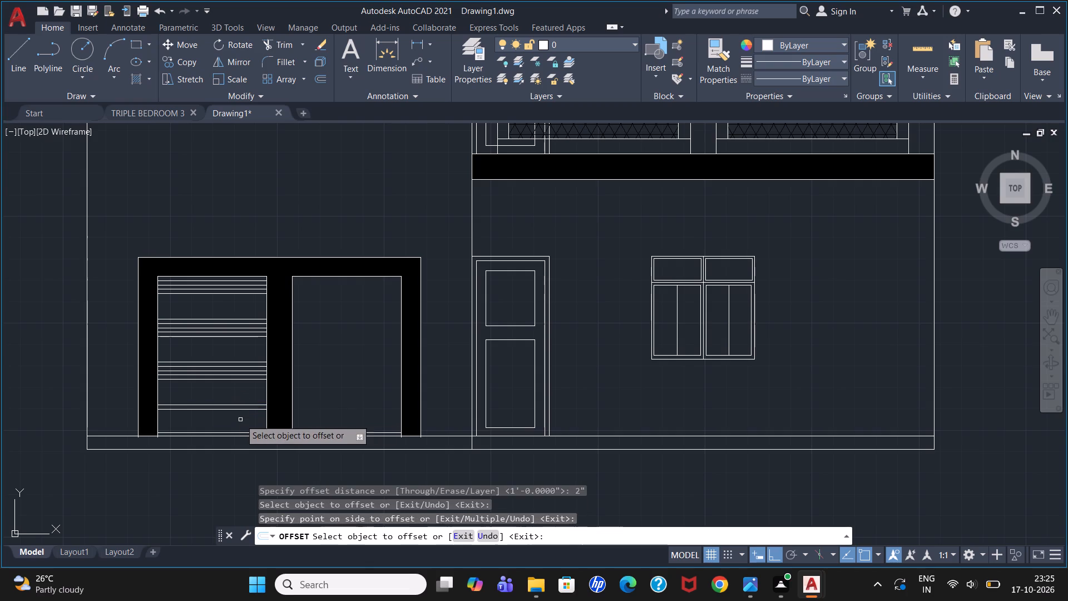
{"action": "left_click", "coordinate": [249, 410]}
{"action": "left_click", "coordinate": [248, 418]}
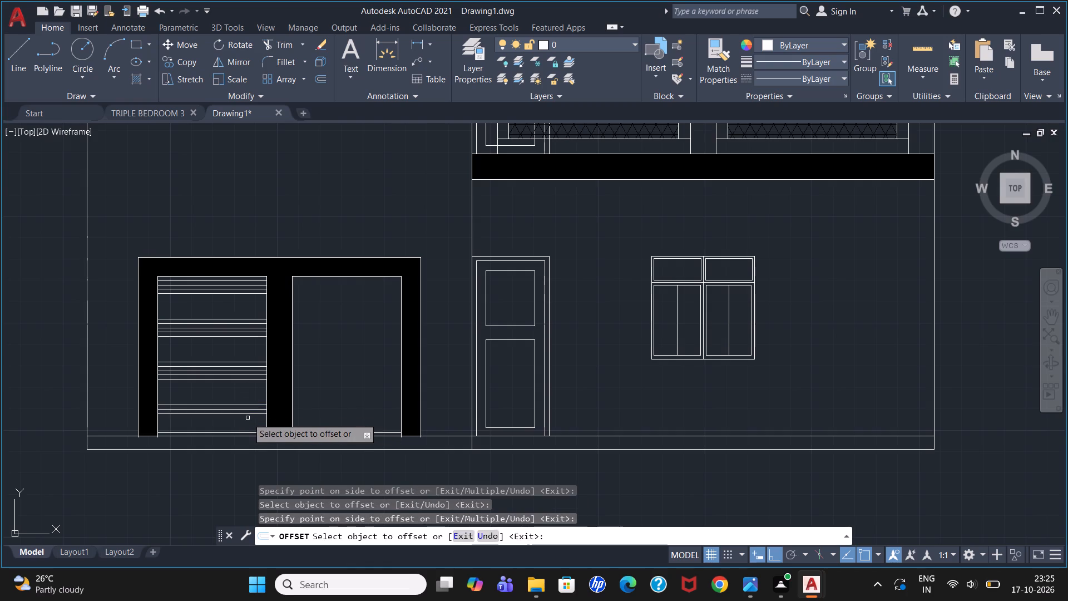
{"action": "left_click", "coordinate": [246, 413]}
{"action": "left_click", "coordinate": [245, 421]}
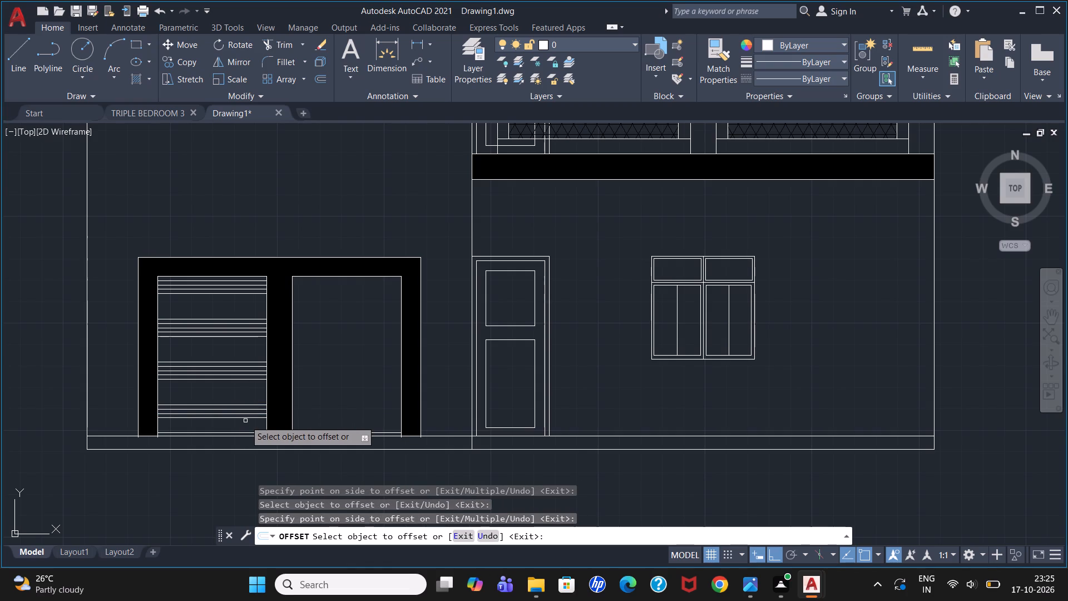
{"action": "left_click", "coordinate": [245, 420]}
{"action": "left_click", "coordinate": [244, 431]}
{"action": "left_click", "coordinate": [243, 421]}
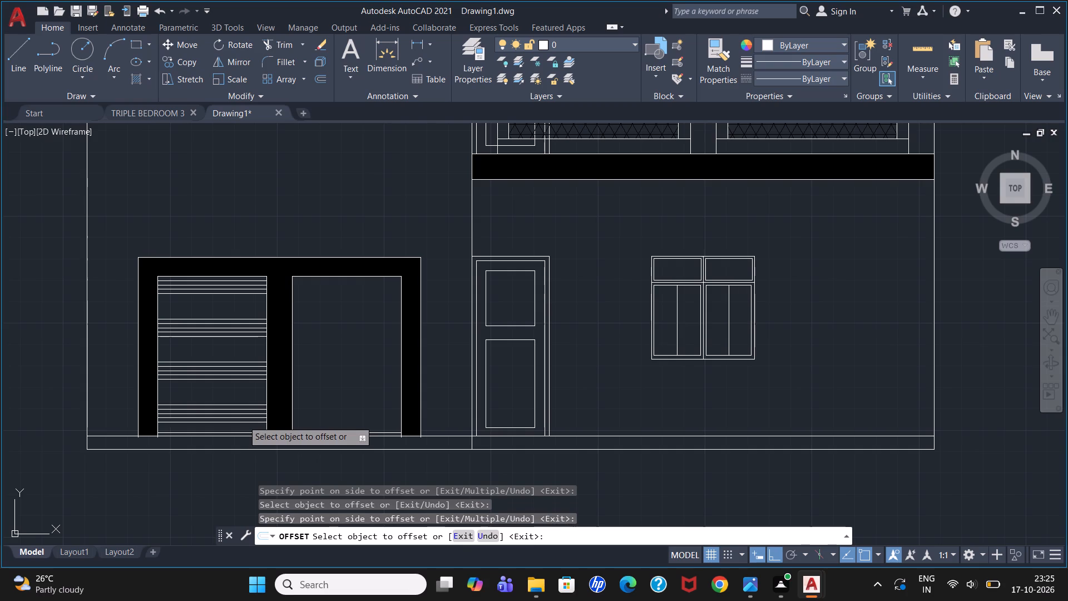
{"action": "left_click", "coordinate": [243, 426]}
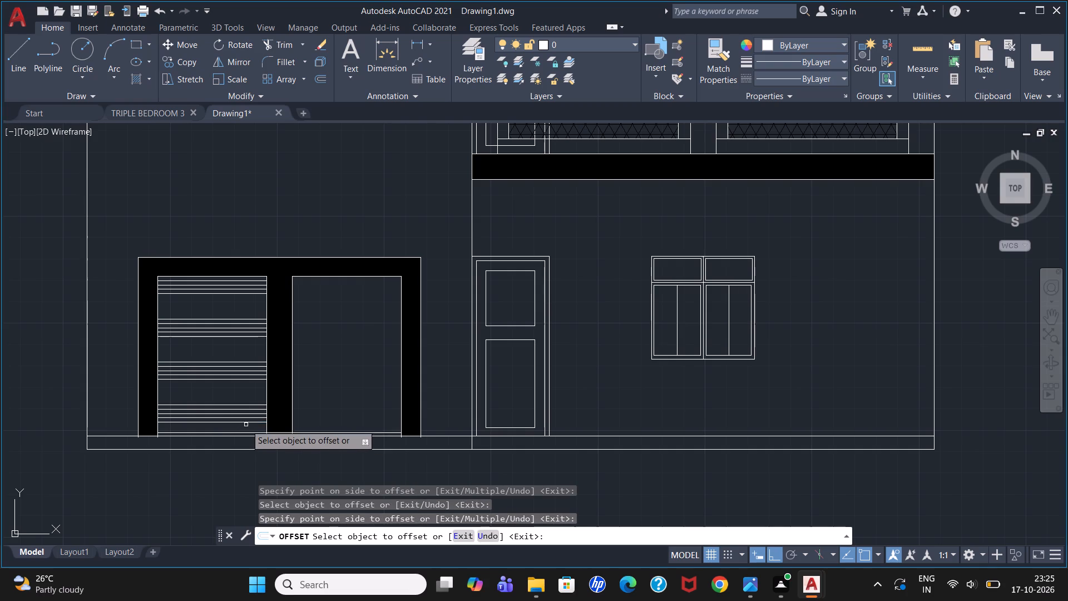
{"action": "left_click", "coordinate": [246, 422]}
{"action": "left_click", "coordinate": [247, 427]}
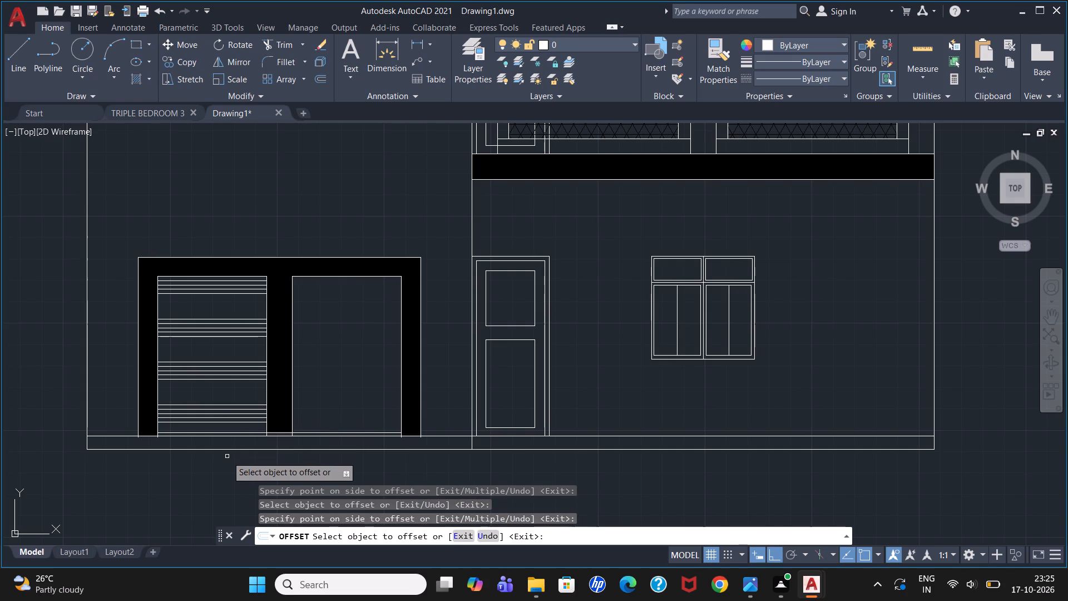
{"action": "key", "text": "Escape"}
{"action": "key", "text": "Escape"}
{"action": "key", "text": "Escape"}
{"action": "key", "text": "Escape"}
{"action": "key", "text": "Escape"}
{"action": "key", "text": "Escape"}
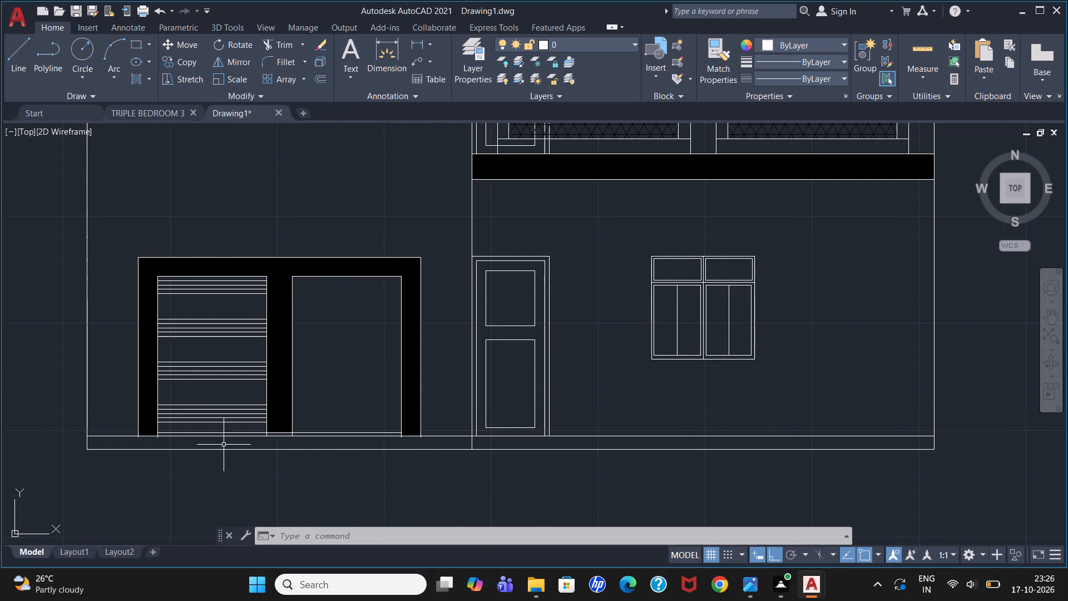
Delete all the lines of the fourth slat group, including duplicates, near the bottom of the first opening.
{"action": "scroll", "coordinate": [238, 399], "scroll_direction": "up", "scroll_amount": 1}
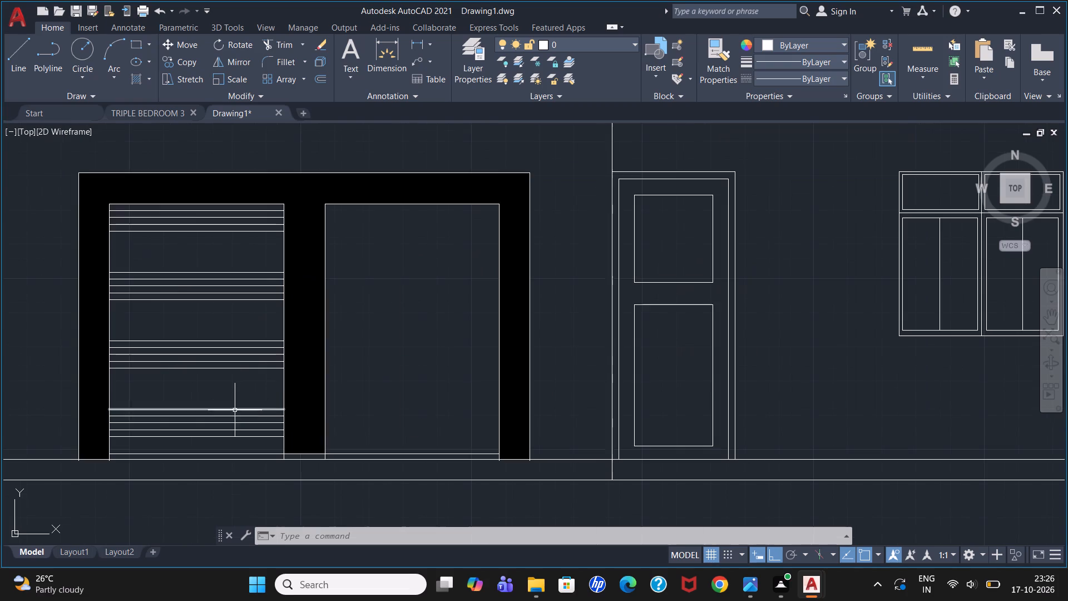
{"action": "left_click", "coordinate": [247, 408]}
{"action": "left_click", "coordinate": [245, 417]}
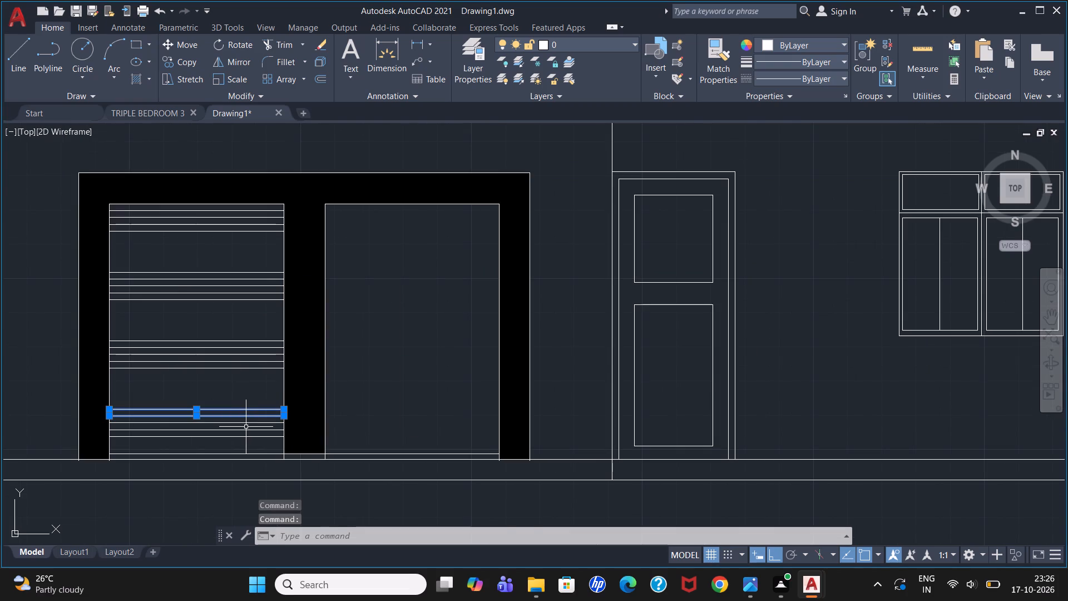
{"action": "left_click", "coordinate": [246, 427]}
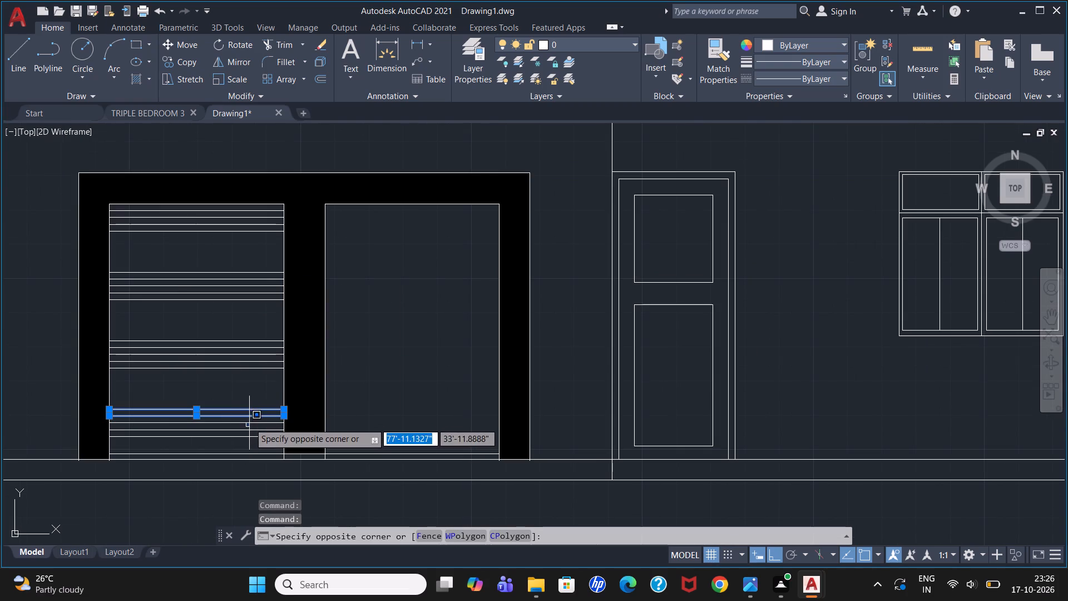
{"action": "left_click", "coordinate": [249, 423]}
{"action": "left_click", "coordinate": [243, 420]}
{"action": "left_click", "coordinate": [243, 423]}
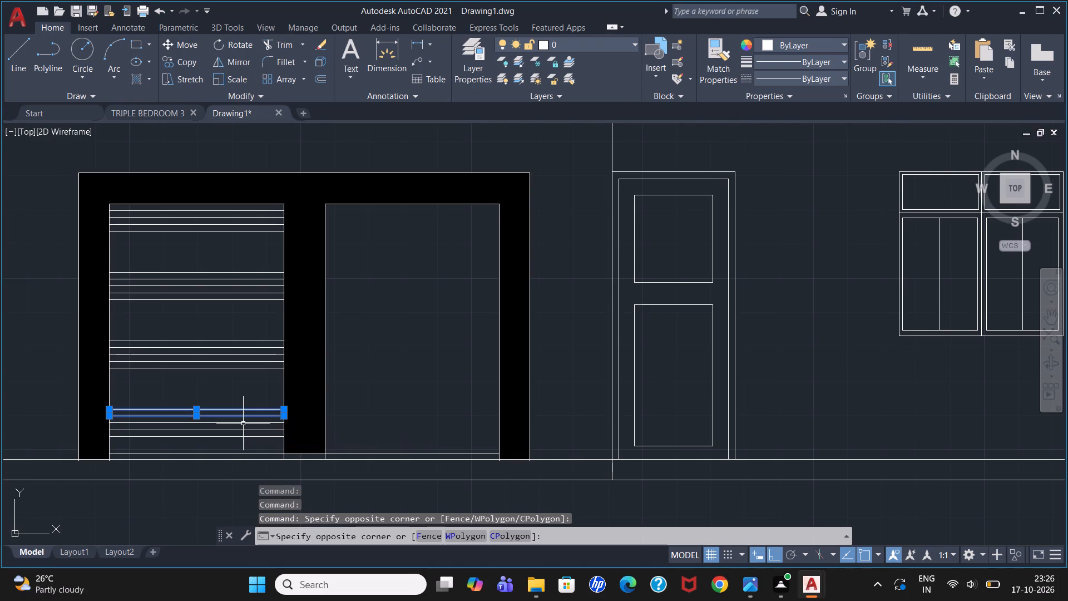
{"action": "left_click", "coordinate": [240, 428]}
{"action": "left_click", "coordinate": [240, 424]}
{"action": "left_click", "coordinate": [237, 435]}
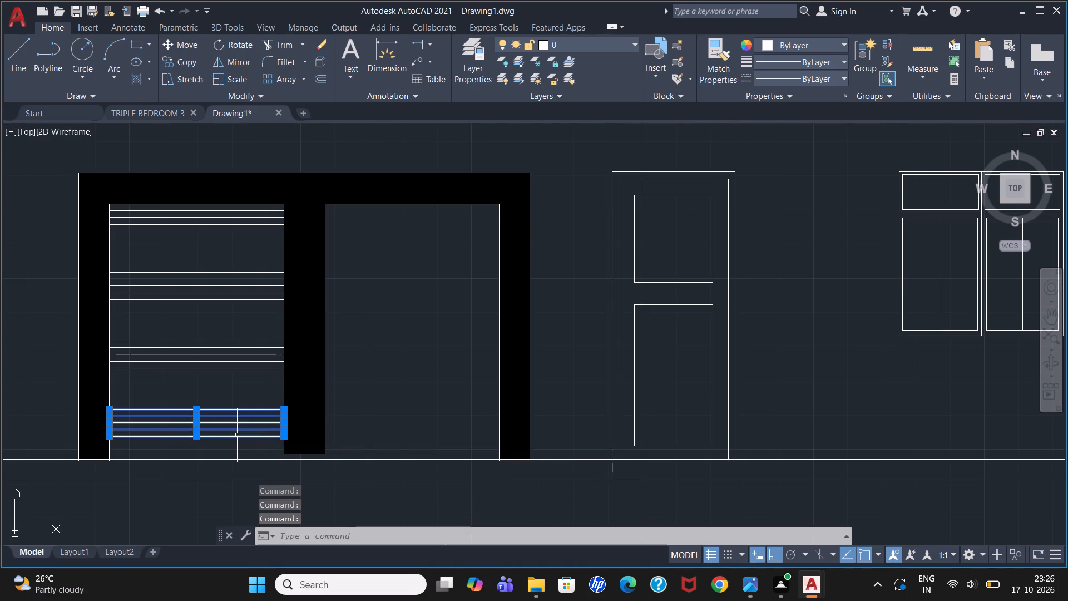
{"action": "key", "text": "Delete"}
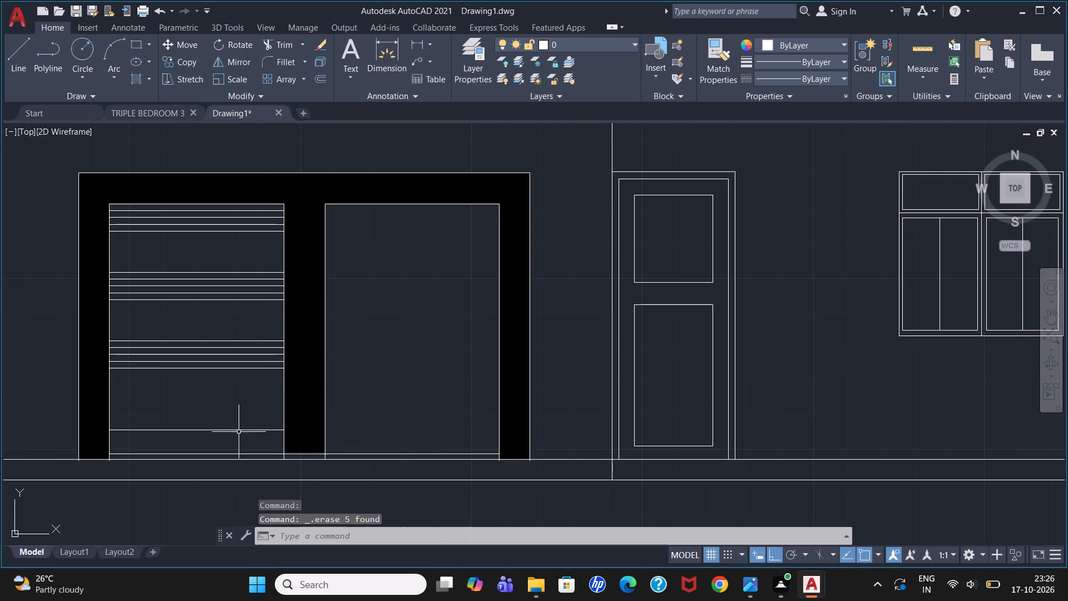
{"action": "left_click", "coordinate": [238, 432]}
{"action": "key", "text": "Delete"}
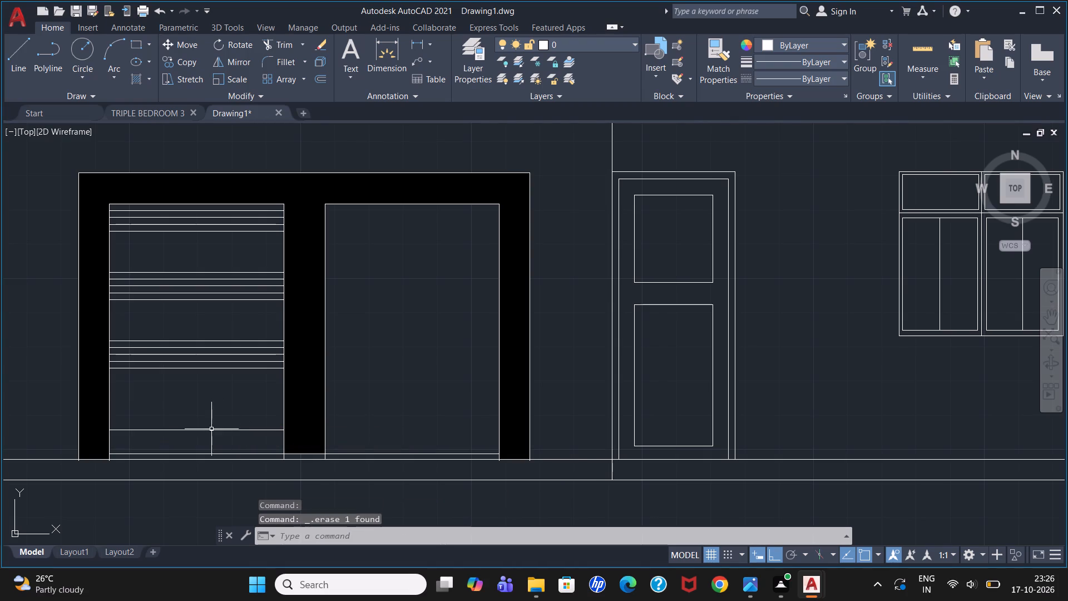
{"action": "left_click", "coordinate": [215, 428]}
{"action": "key", "text": "Delete"}
Draw a horizontal line across each of the two openings at about the same height, between the third slat group and the base.
{"action": "key", "text": "l"}
{"action": "key", "text": "Return"}
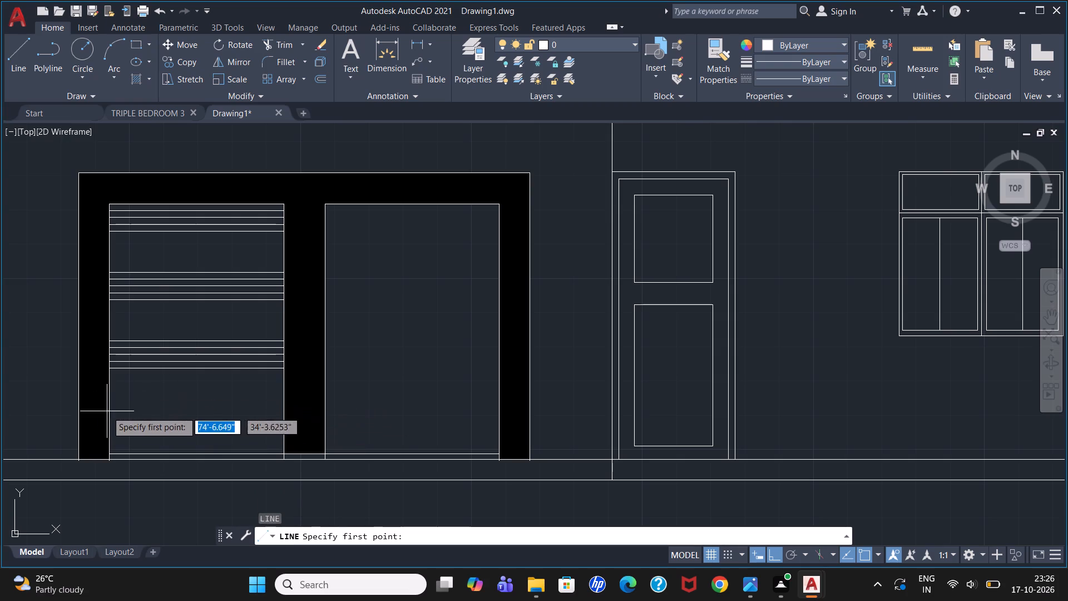
{"action": "left_click", "coordinate": [110, 400]}
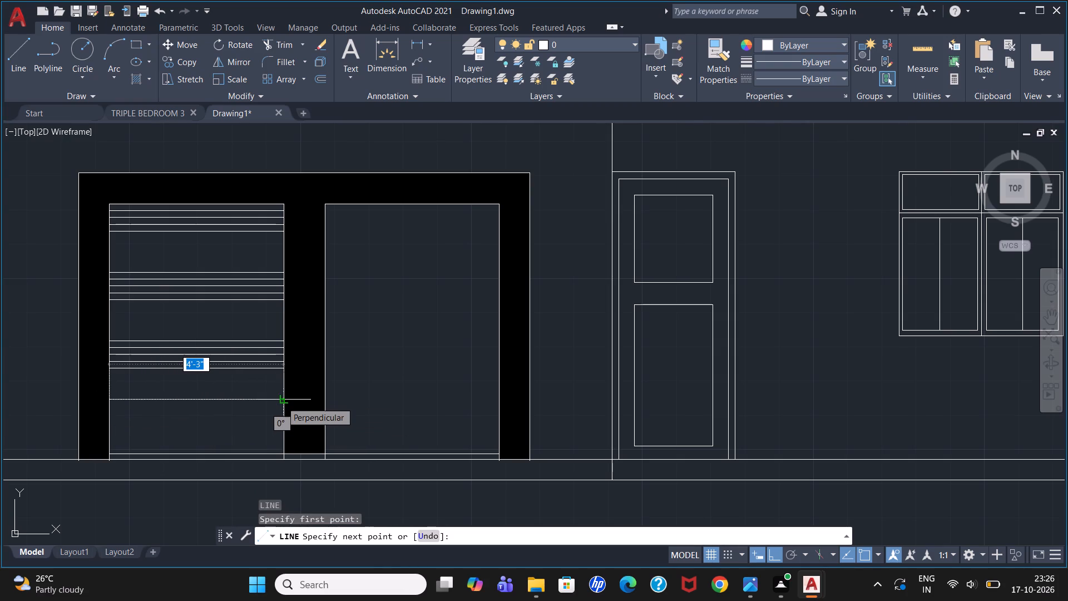
{"action": "left_click", "coordinate": [281, 402]}
{"action": "key", "text": "Escape"}
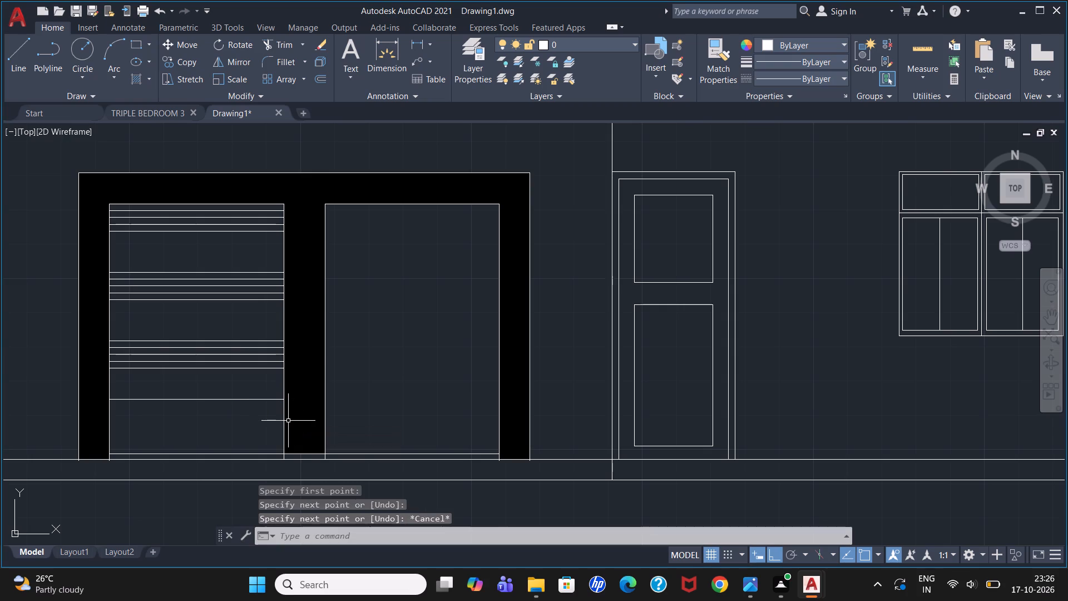
{"action": "key", "text": "l"}
{"action": "key", "text": "Return"}
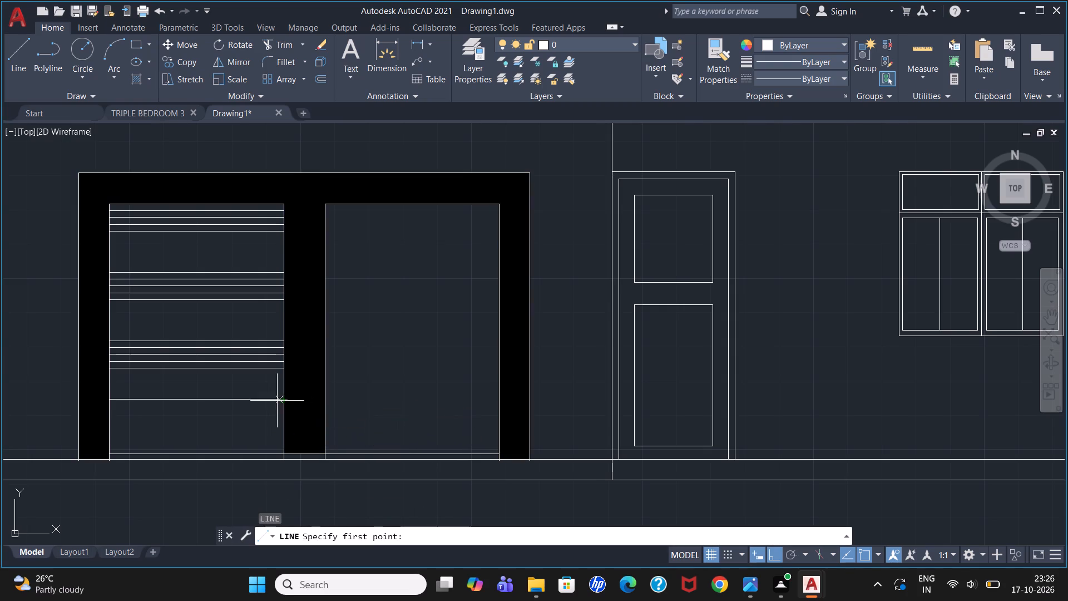
{"action": "left_click", "coordinate": [328, 401]}
{"action": "left_click", "coordinate": [501, 400]}
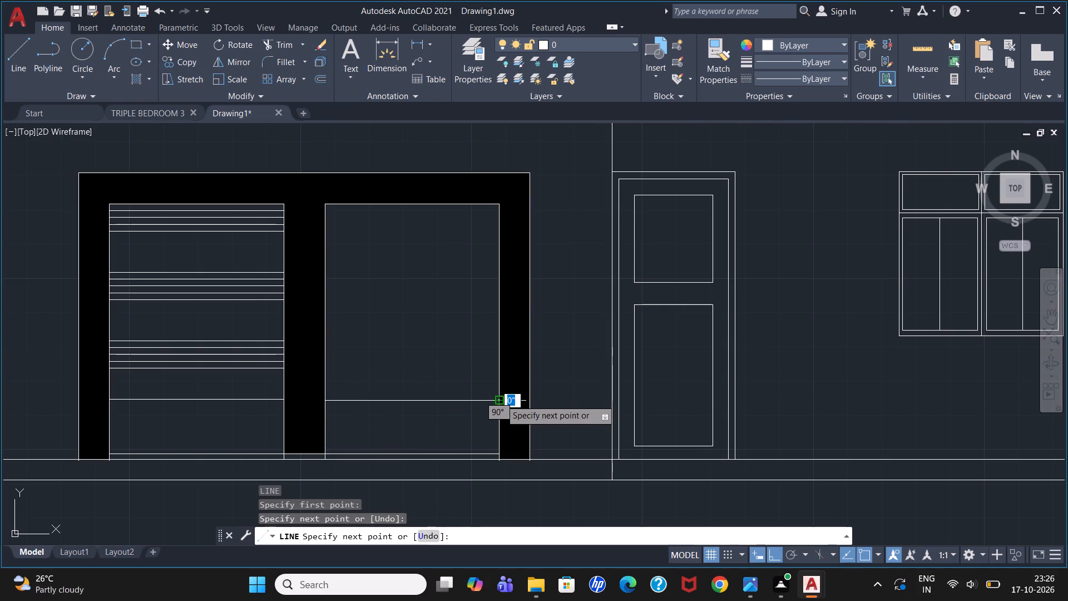
{"action": "key", "text": "Escape"}
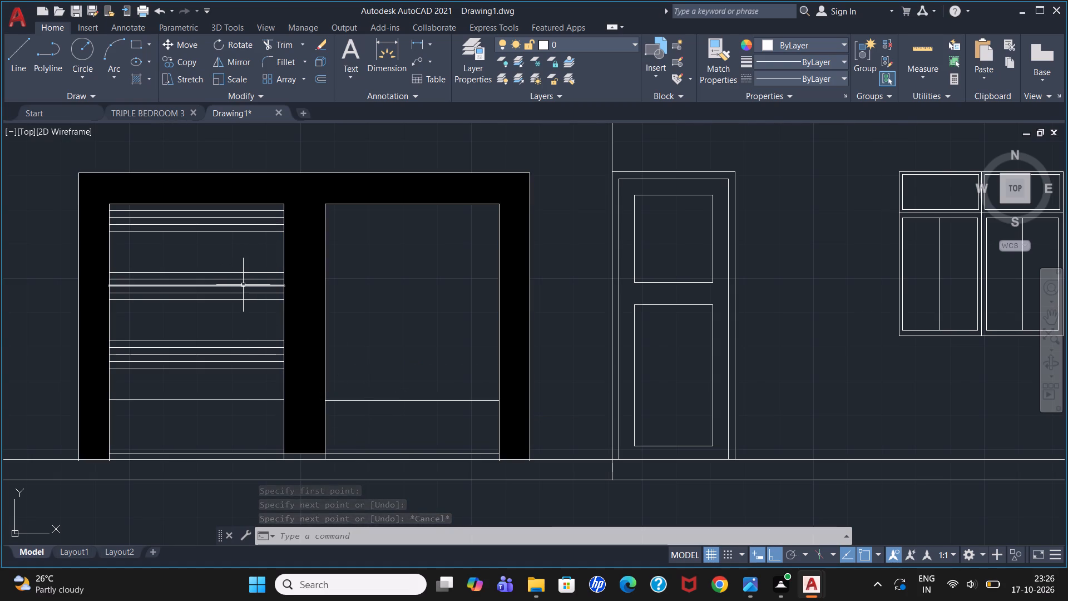
Extend the top group's four slat lines across the middle pier, carrying the lowest one on to the second opening's far side.
{"action": "type", "text": "EX"}
{"action": "key", "text": "Return"}
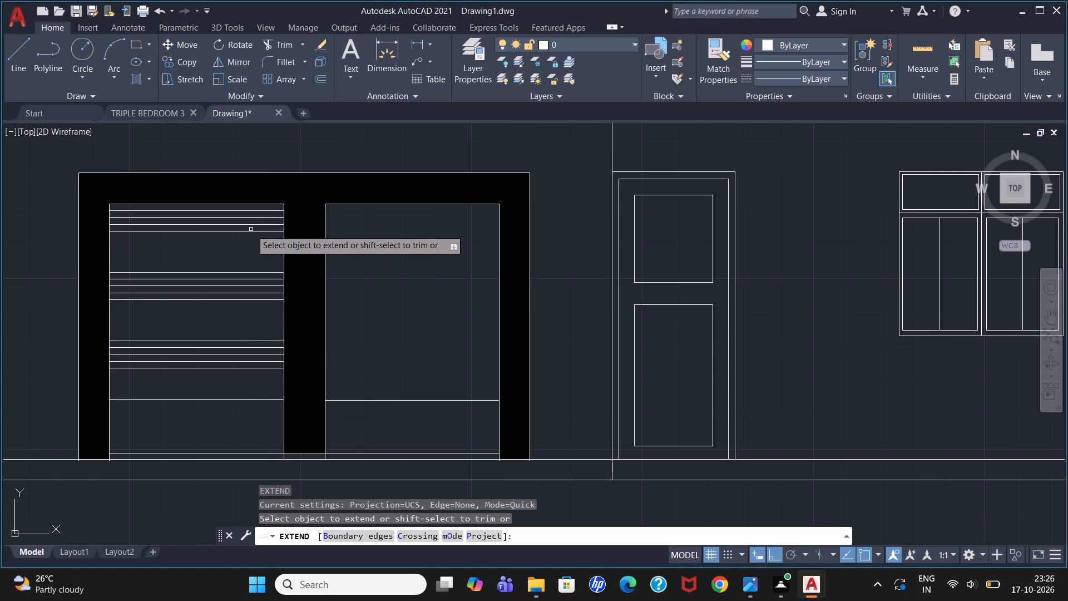
{"action": "left_click", "coordinate": [259, 232]}
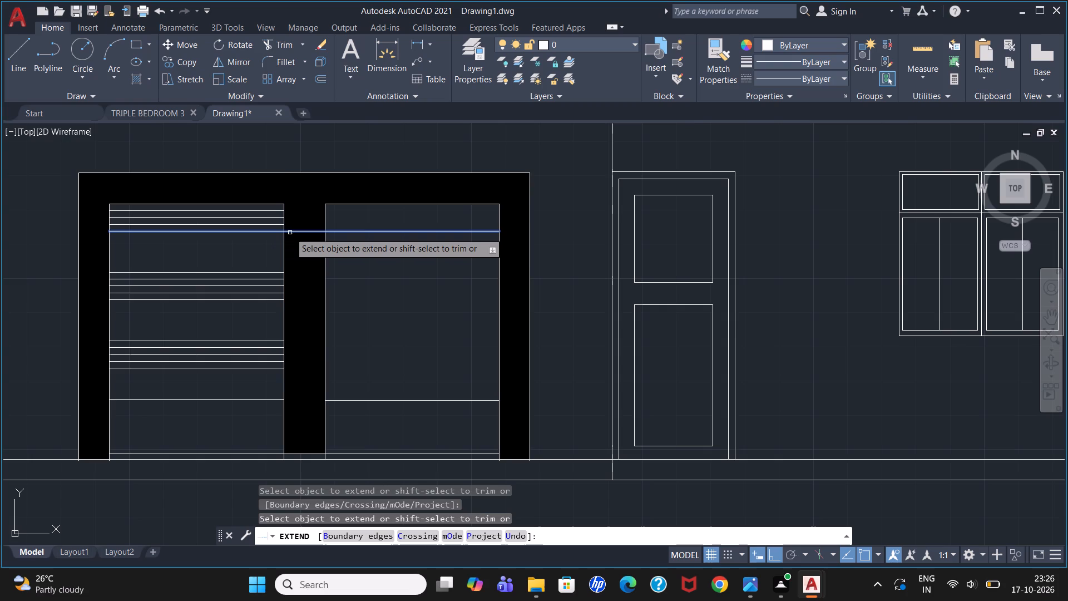
{"action": "left_click", "coordinate": [290, 233]}
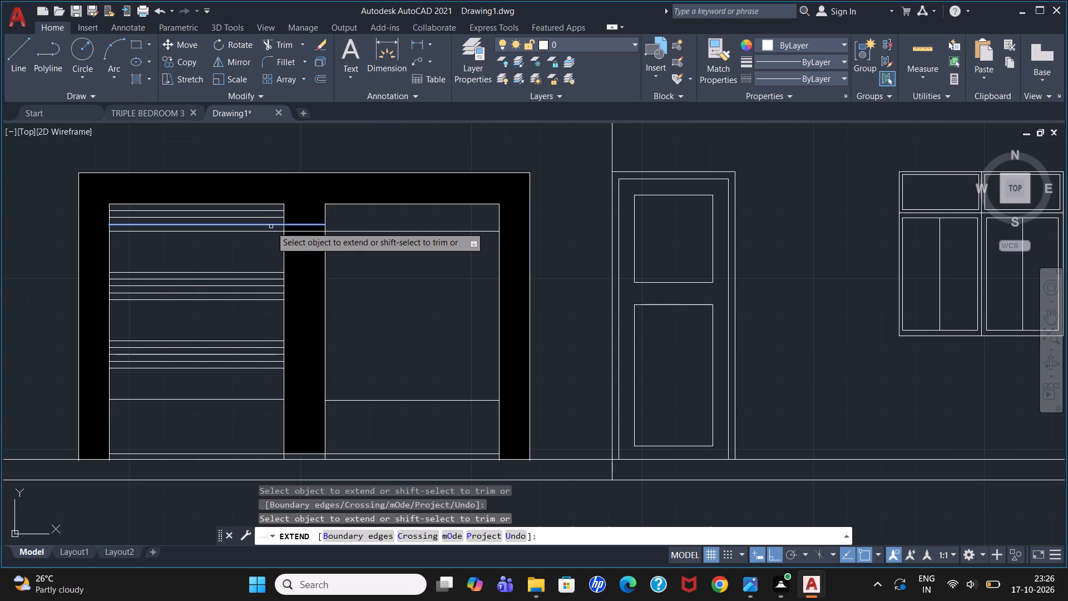
{"action": "left_click", "coordinate": [271, 226]}
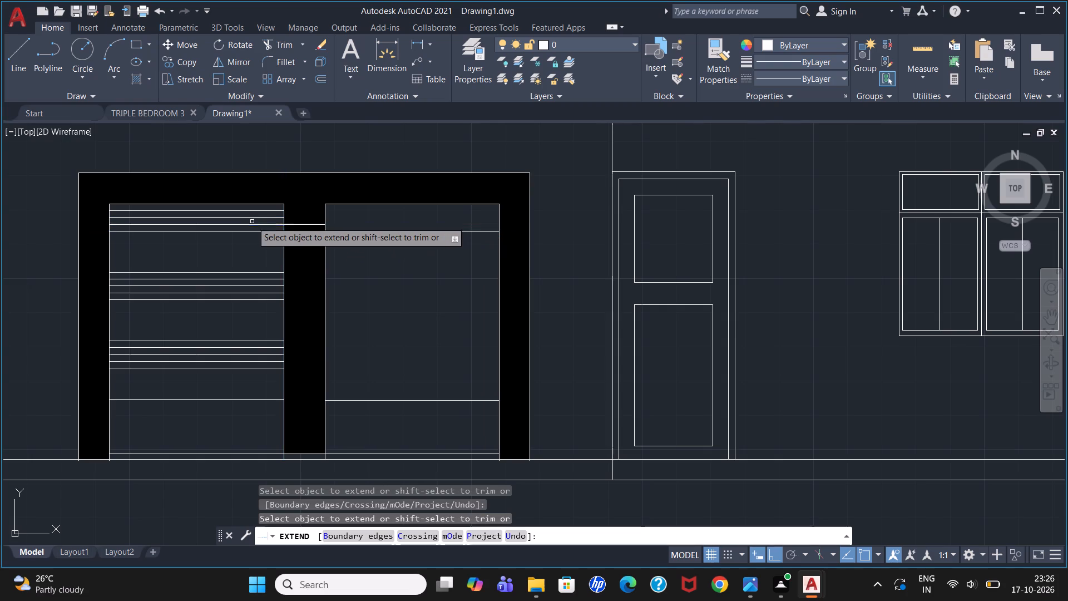
{"action": "left_click", "coordinate": [280, 218]}
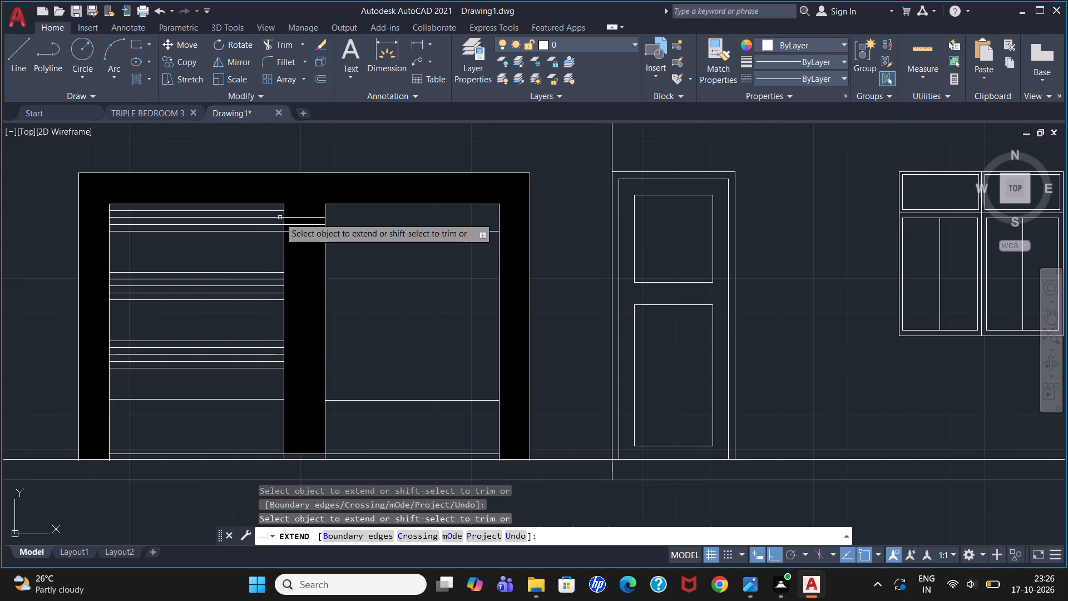
{"action": "left_click", "coordinate": [274, 212]}
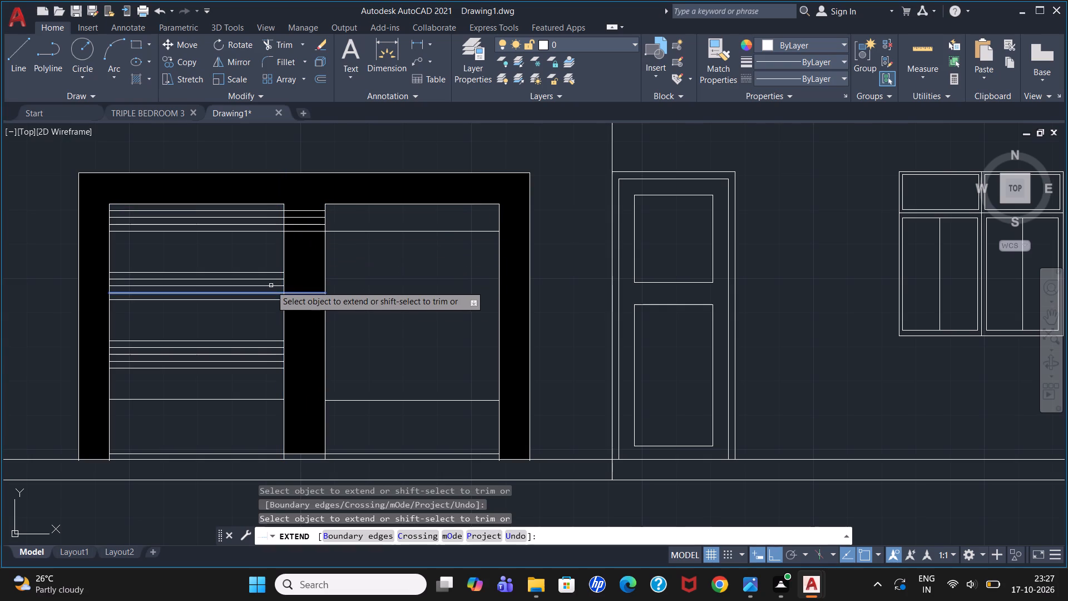
Extend the second group's five slat lines across the middle pier to the near edge of the second opening.
{"action": "left_click", "coordinate": [279, 272]}
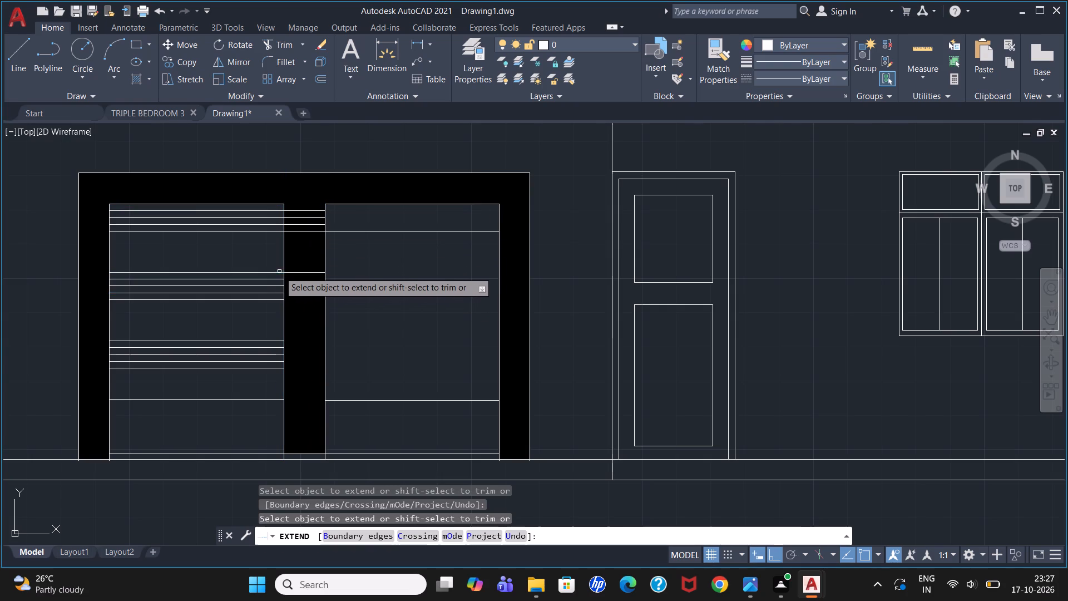
{"action": "left_click", "coordinate": [279, 280]}
{"action": "left_click", "coordinate": [278, 286]}
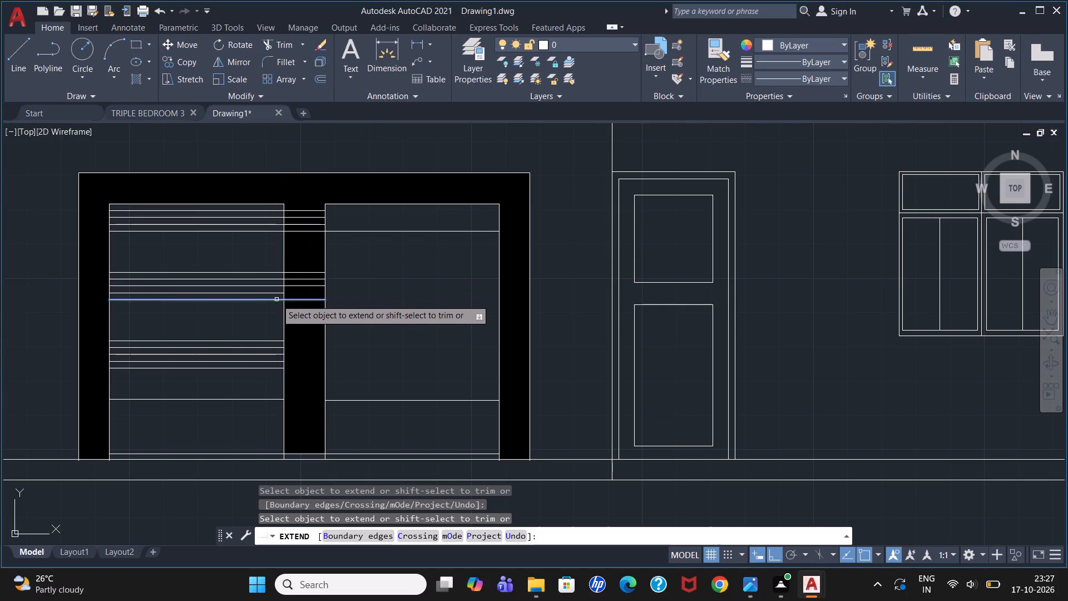
{"action": "left_click", "coordinate": [277, 293]}
{"action": "left_click", "coordinate": [277, 301]}
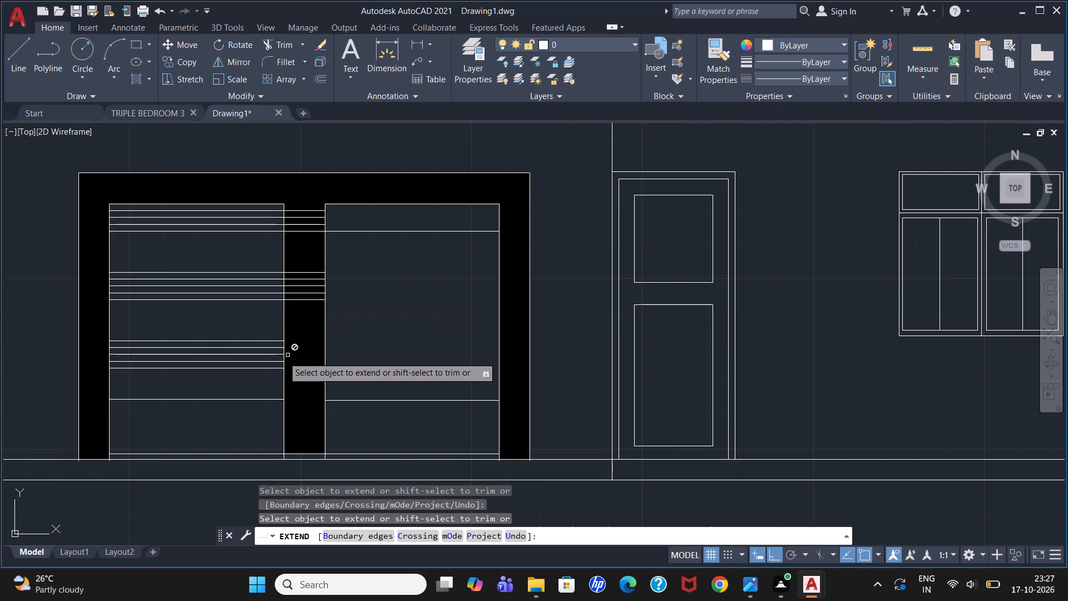
Extend the third group's five slat lines across the middle pier to the near edge of the second opening.
{"action": "scroll", "coordinate": [266, 361], "scroll_direction": "up", "scroll_amount": 3}
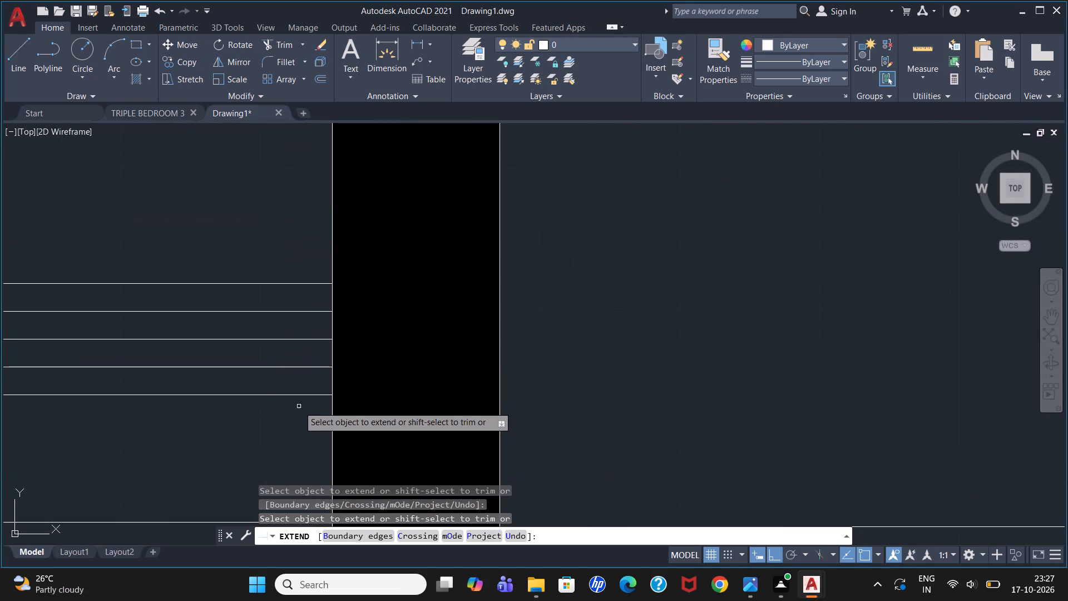
{"action": "left_click", "coordinate": [306, 396]}
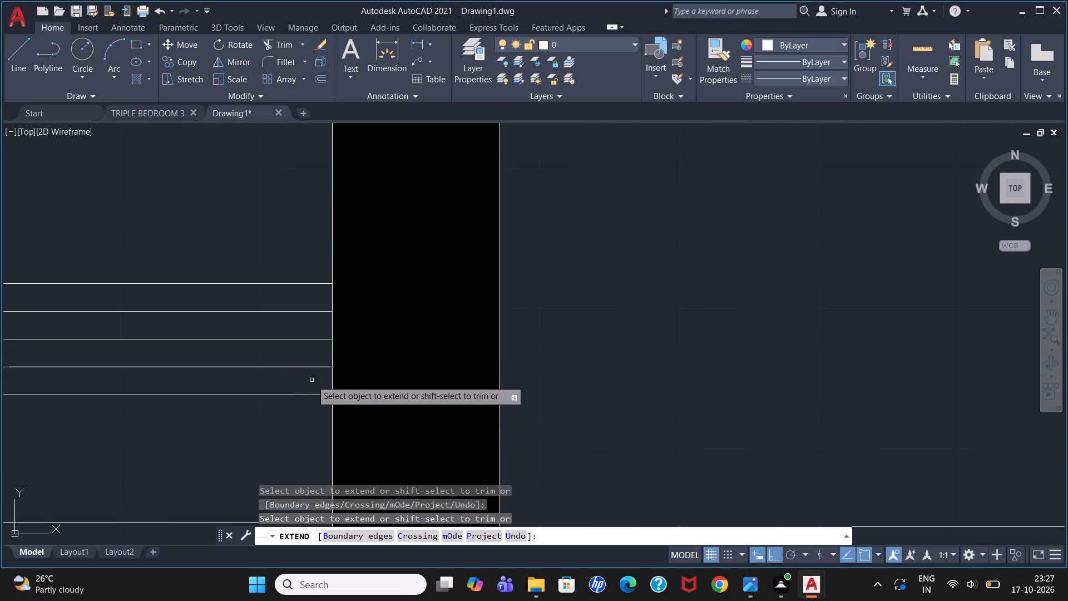
{"action": "left_click", "coordinate": [315, 367]}
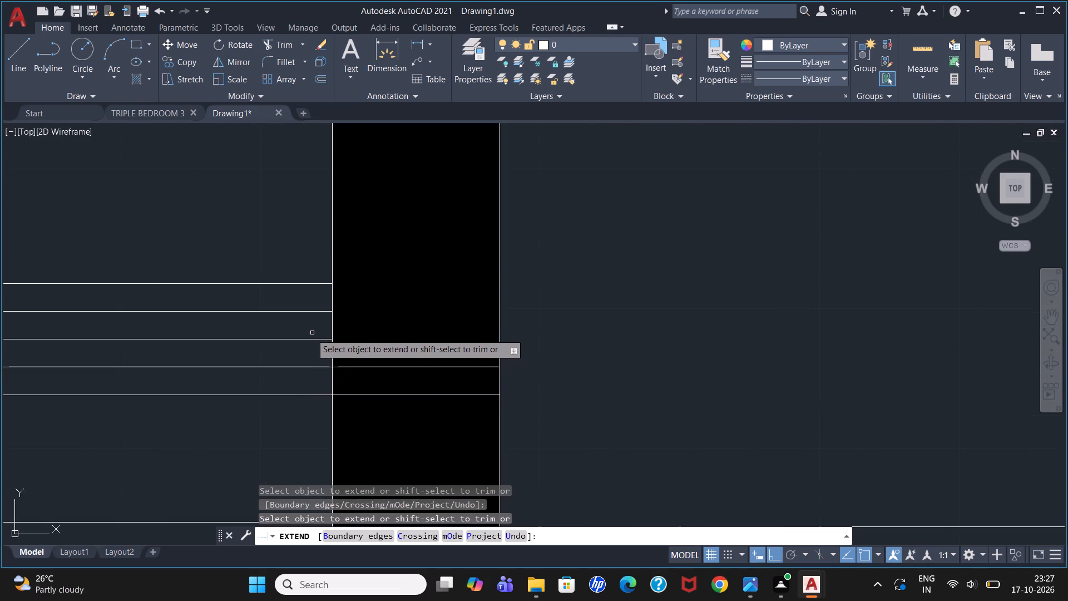
{"action": "left_click", "coordinate": [306, 339]}
{"action": "left_click", "coordinate": [313, 311]}
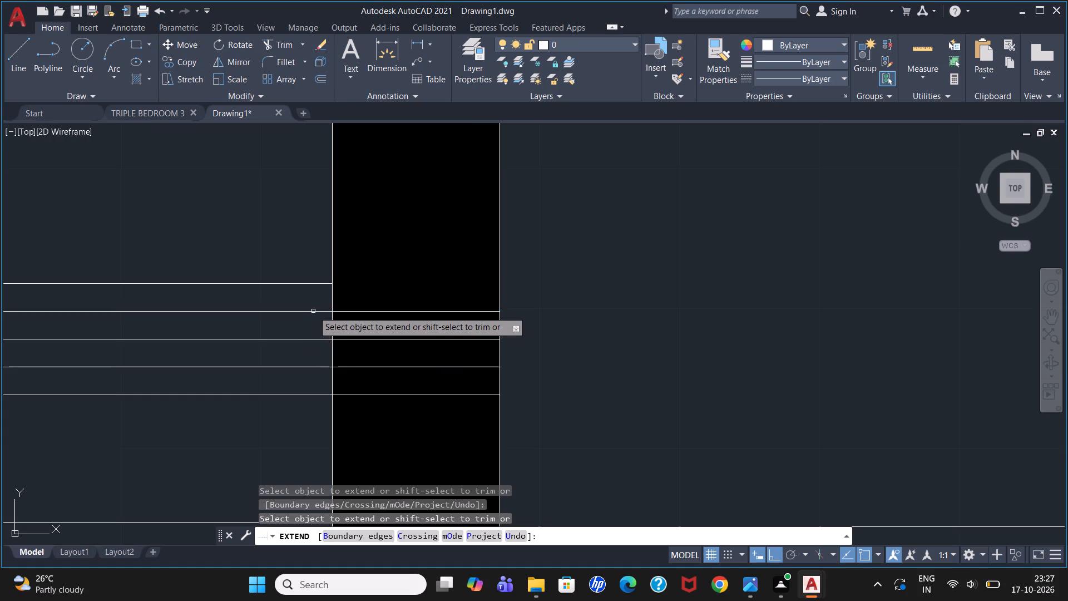
{"action": "left_click", "coordinate": [320, 283]}
Extend the top group's three shorter slat lines and the second group's five across the second opening, carrying the latter's middle line to the frame's outer edge.
{"action": "scroll", "coordinate": [435, 289], "scroll_direction": "down", "scroll_amount": 3}
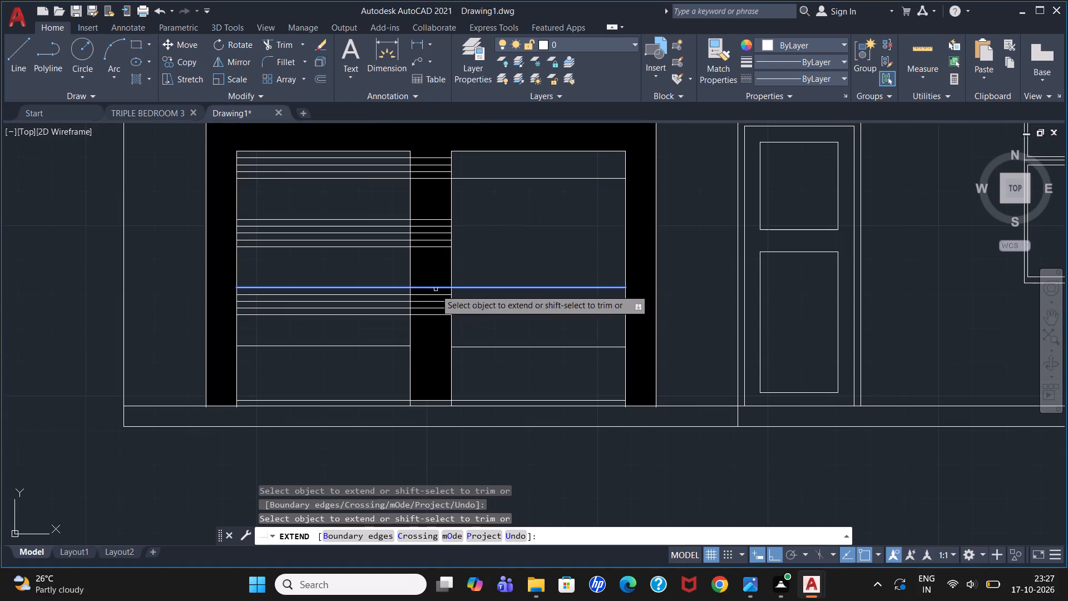
{"action": "left_click", "coordinate": [445, 231]}
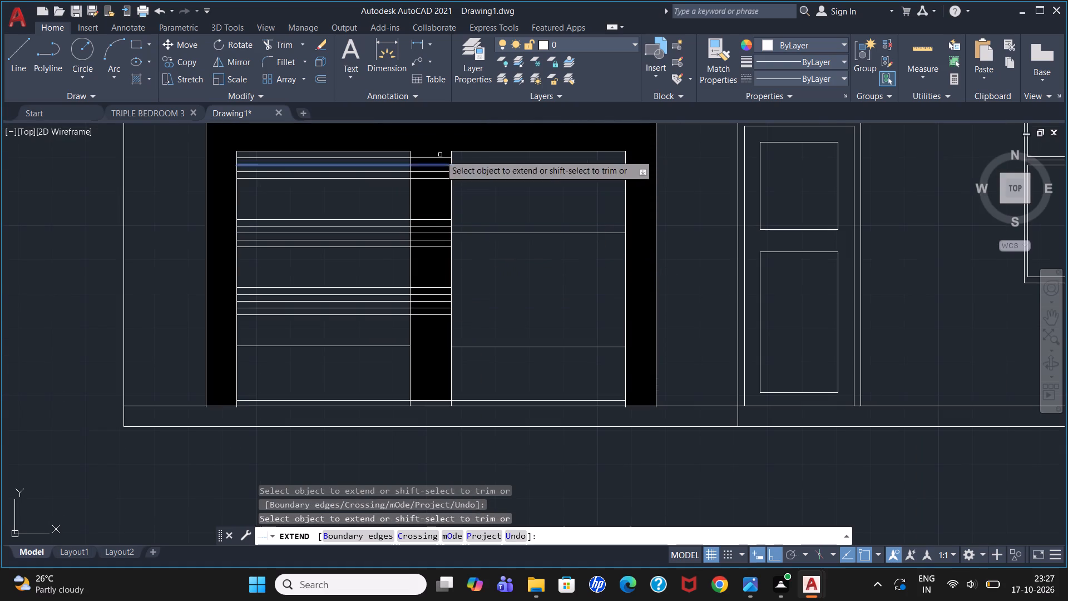
{"action": "left_click", "coordinate": [443, 158]}
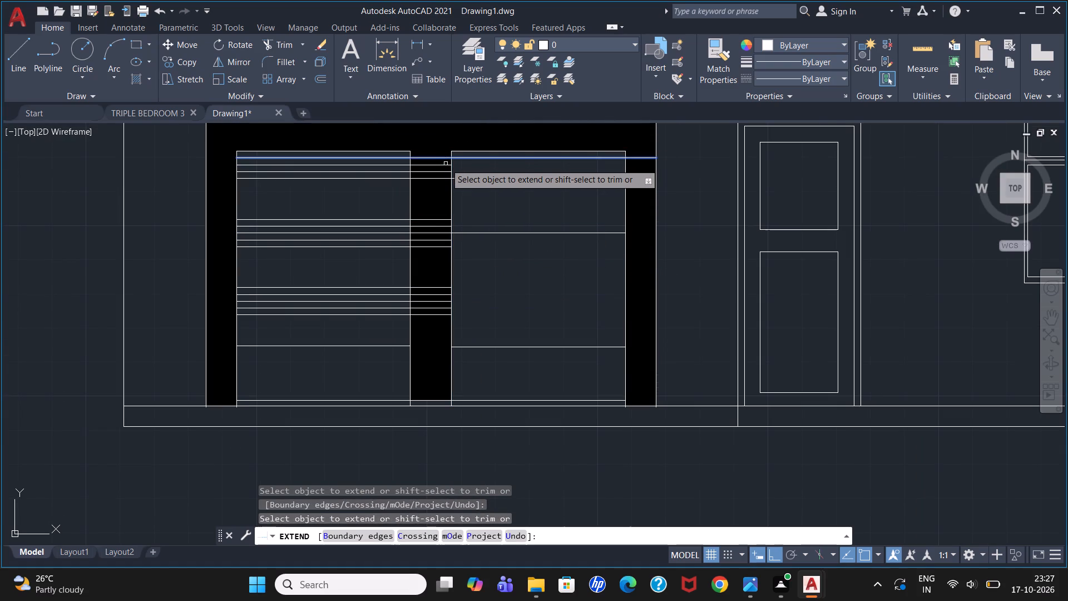
{"action": "left_click", "coordinate": [446, 164]}
{"action": "left_click", "coordinate": [446, 173]}
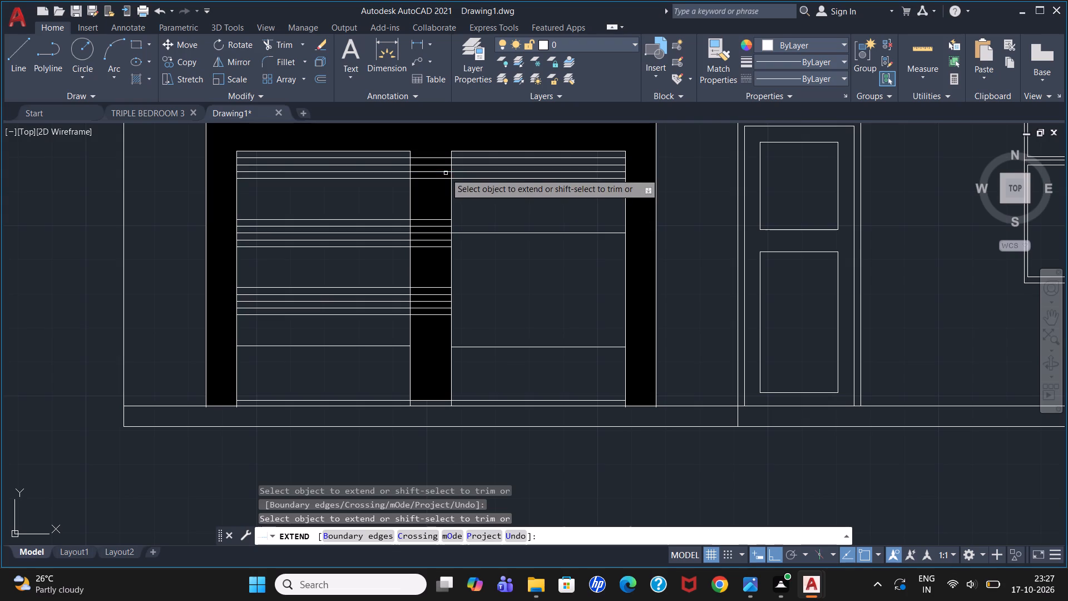
{"action": "left_click", "coordinate": [443, 220]}
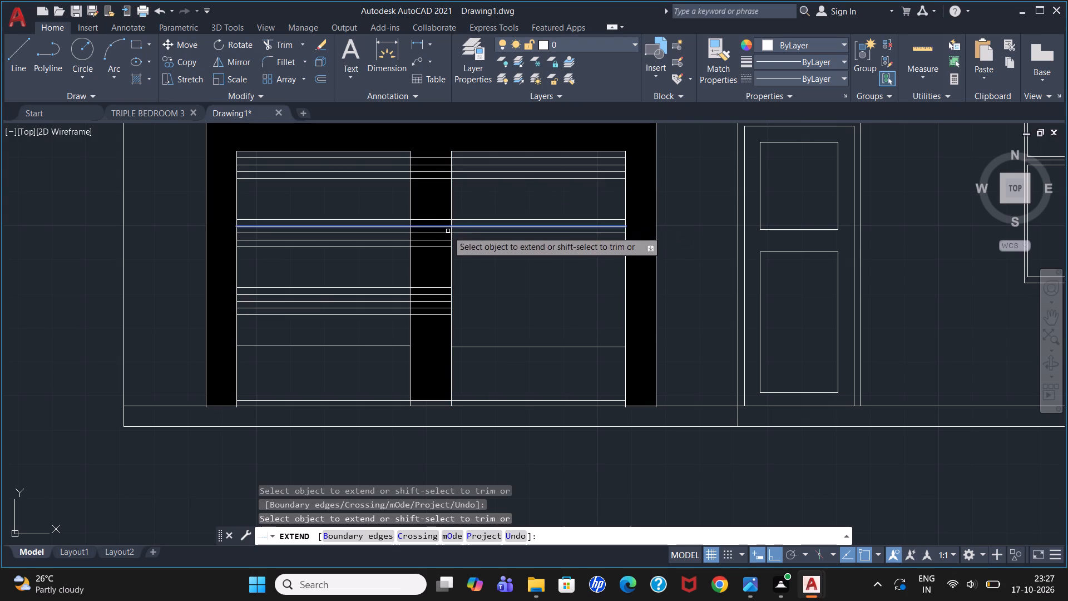
{"action": "left_click", "coordinate": [444, 228]}
{"action": "left_click", "coordinate": [445, 234]}
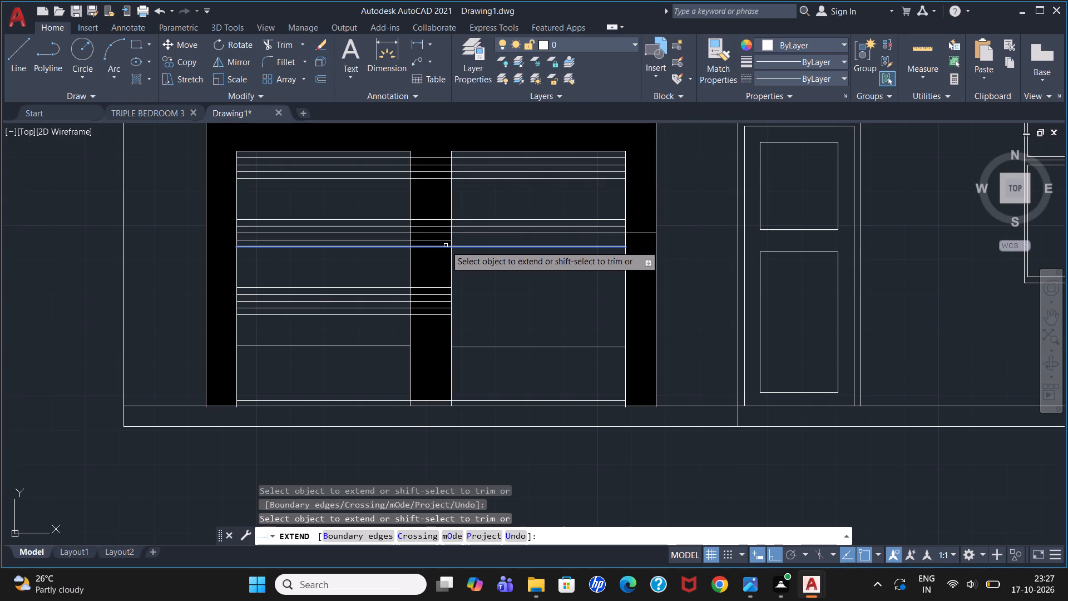
{"action": "left_click", "coordinate": [444, 240]}
{"action": "left_click", "coordinate": [445, 245]}
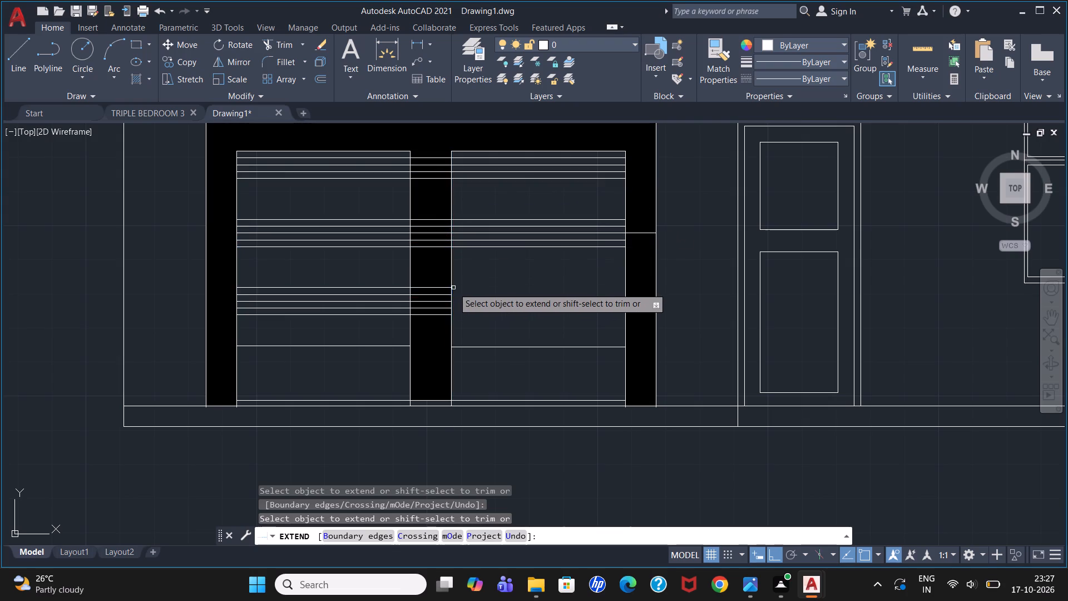
Extend the third group's five slat lines across the second opening to its far side.
{"action": "left_click", "coordinate": [442, 288]}
{"action": "left_click", "coordinate": [443, 294]}
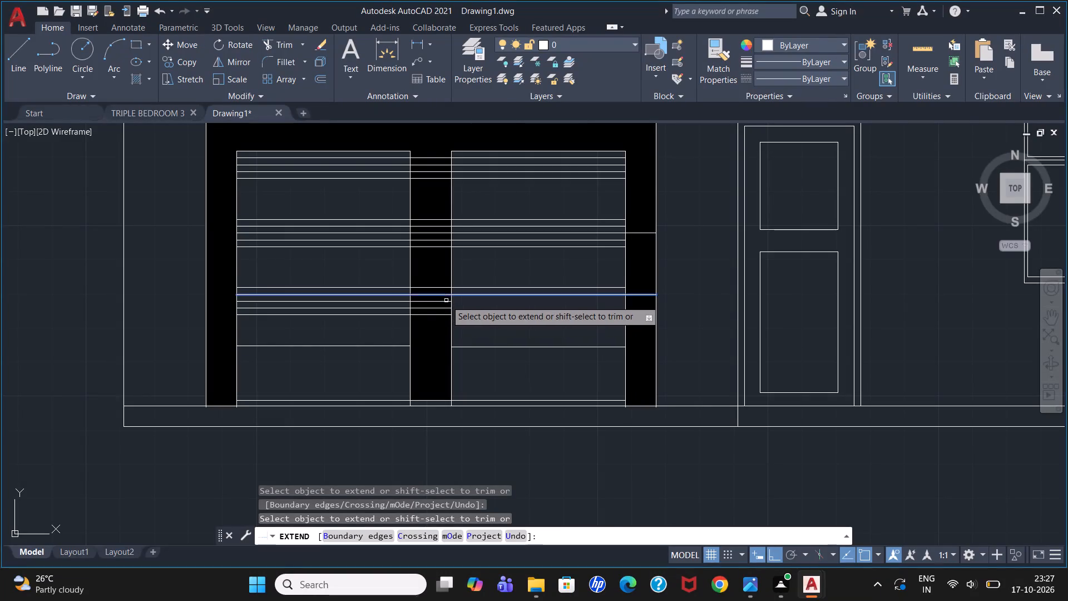
{"action": "left_click", "coordinate": [446, 301]}
{"action": "left_click", "coordinate": [445, 310]}
{"action": "left_click", "coordinate": [444, 315]}
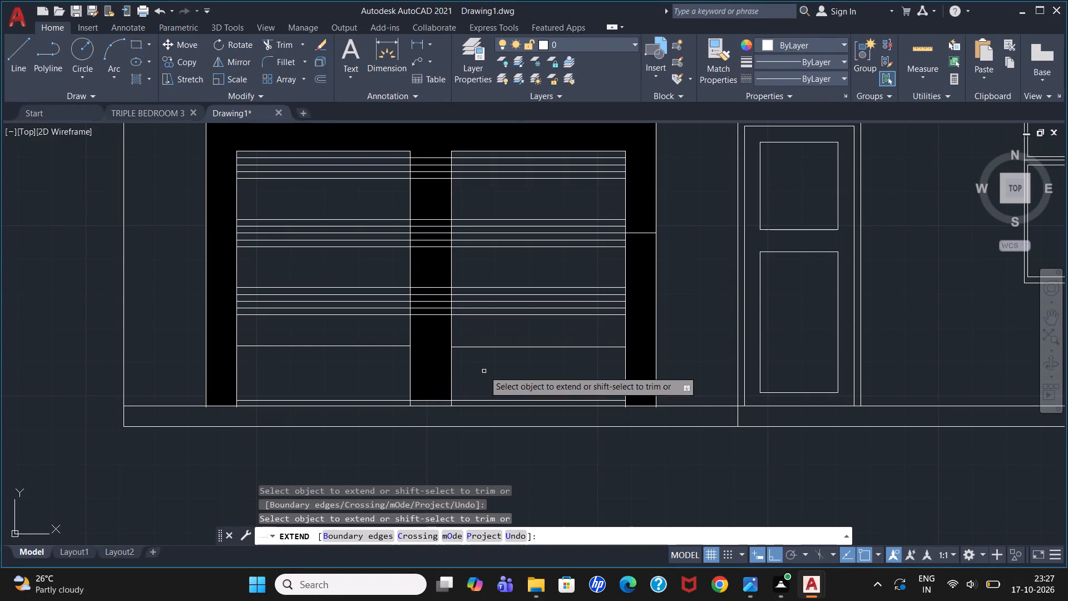
{"action": "key", "text": "Escape"}
Trim away all three groups' slat line segments crossing the middle pier between the two openings.
{"action": "key", "text": "r"}
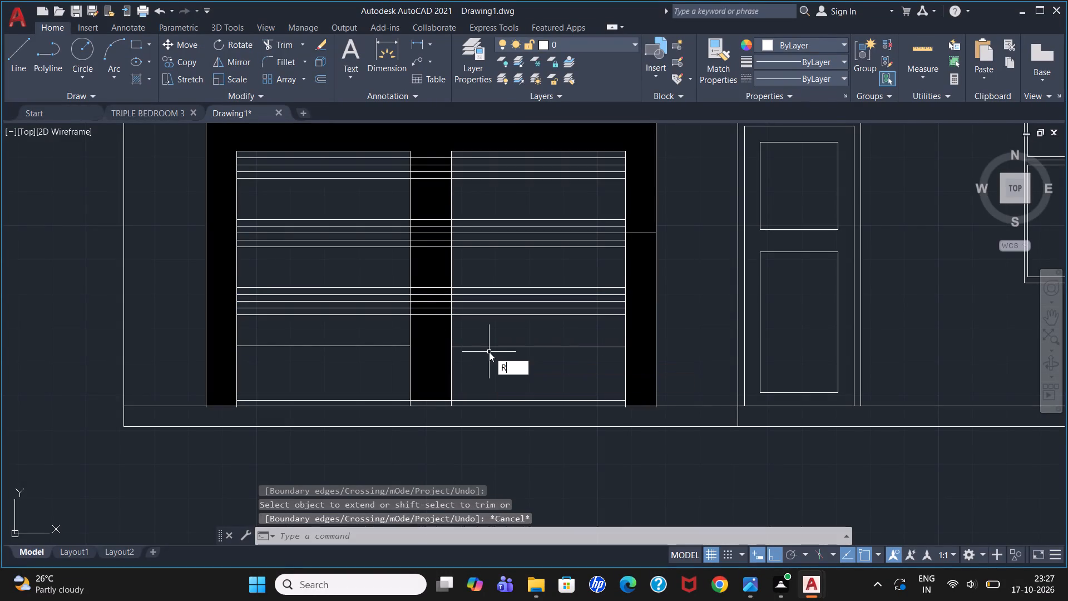
{"action": "key", "text": "Escape"}
{"action": "type", "text": "TR"}
{"action": "key", "text": "Return"}
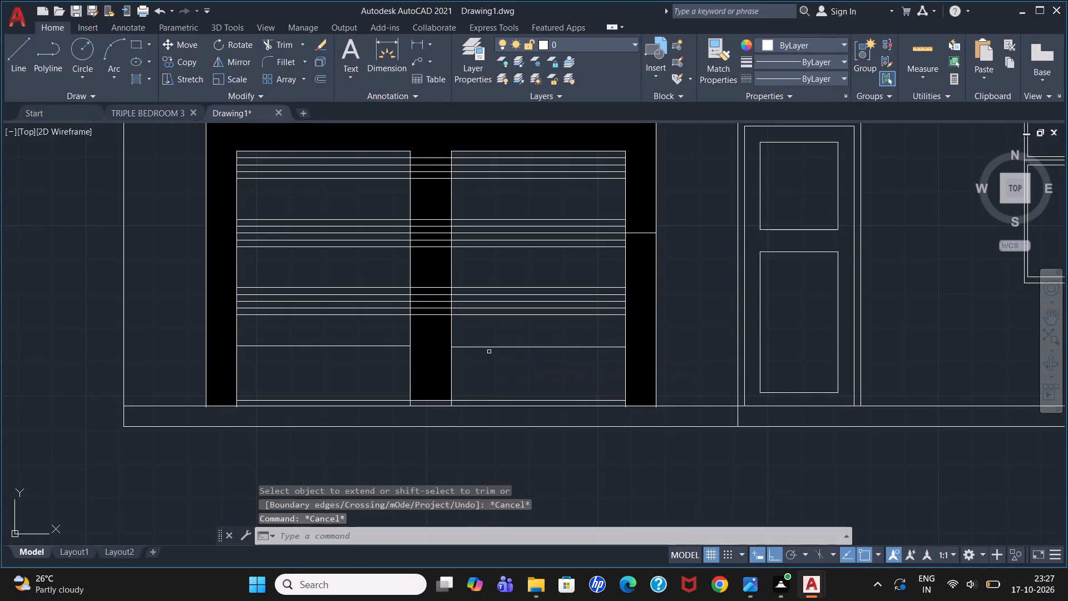
{"action": "left_click", "coordinate": [429, 142]}
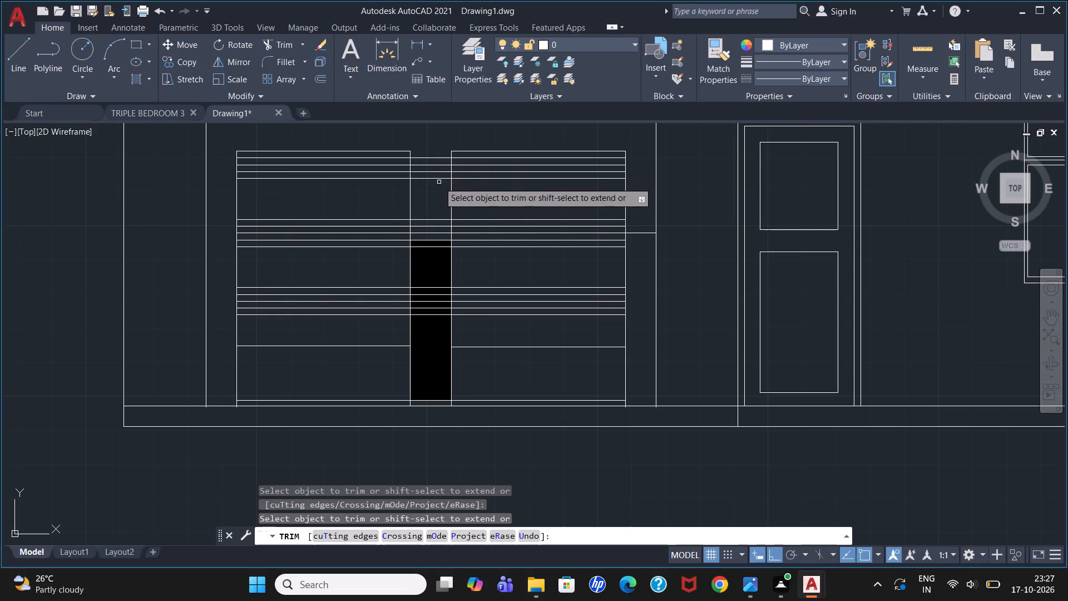
{"action": "key", "text": "ctrl+z"}
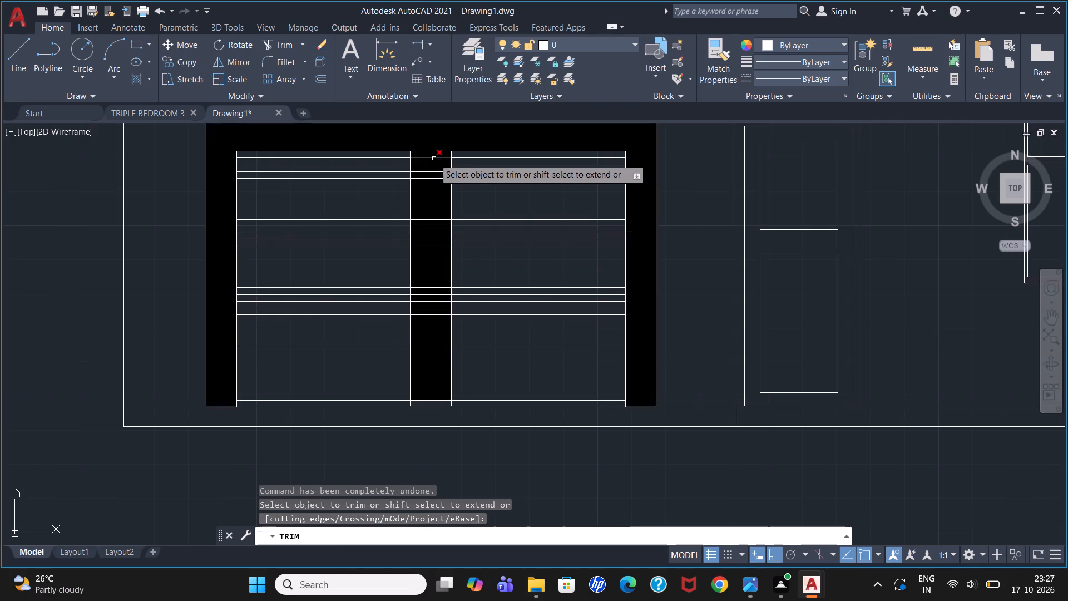
{"action": "left_click_drag", "start_coordinate": [434, 154], "coordinate": [423, 342]}
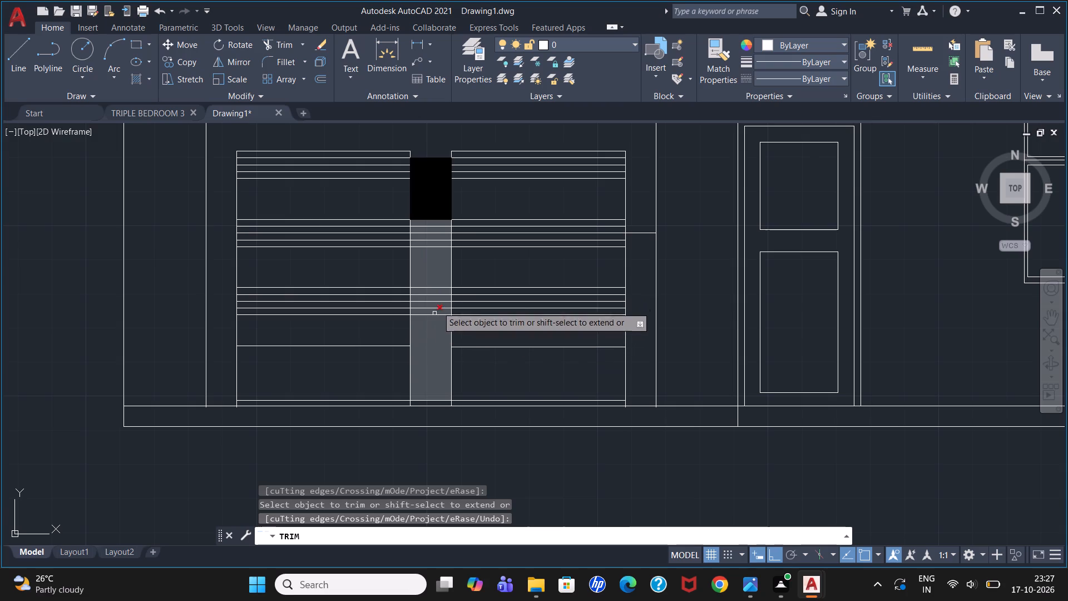
{"action": "left_click", "coordinate": [437, 297]}
{"action": "left_click", "coordinate": [437, 304]}
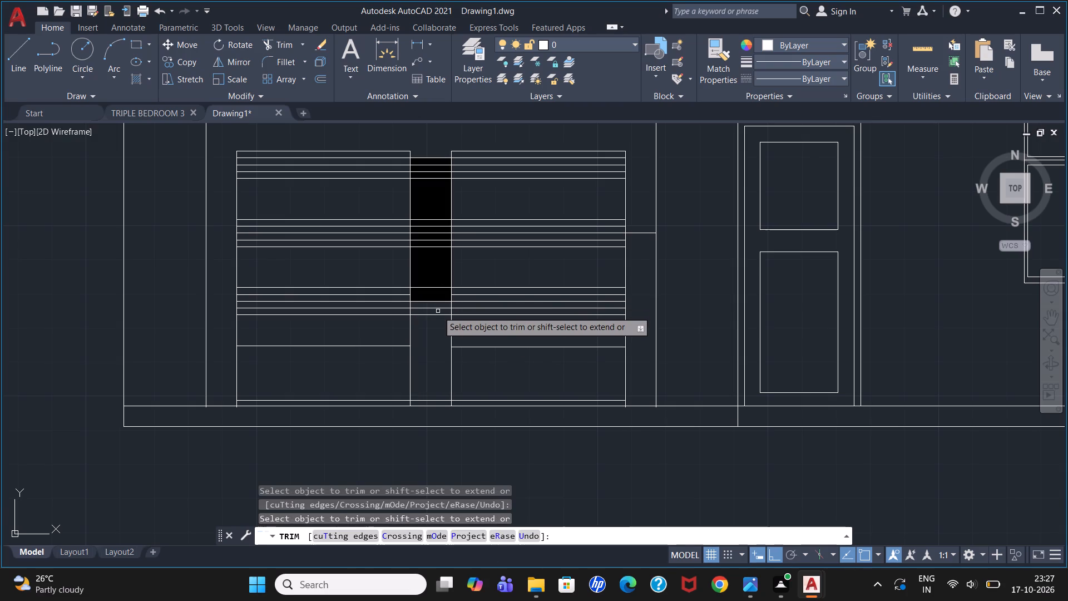
{"action": "left_click", "coordinate": [438, 311]}
{"action": "left_click", "coordinate": [441, 327]}
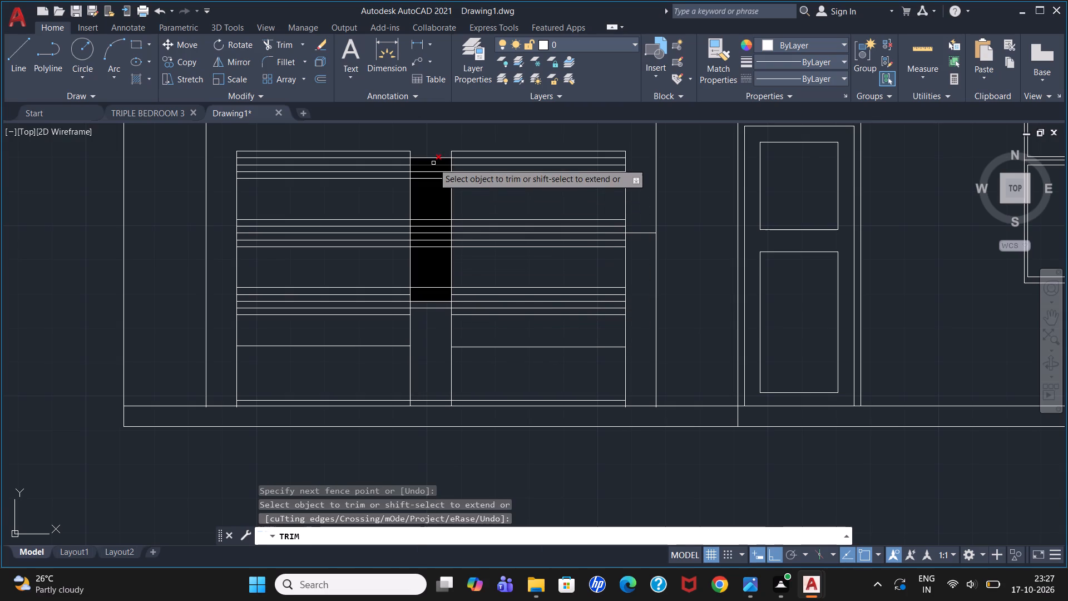
{"action": "left_click", "coordinate": [433, 149]}
{"action": "left_click", "coordinate": [432, 323]}
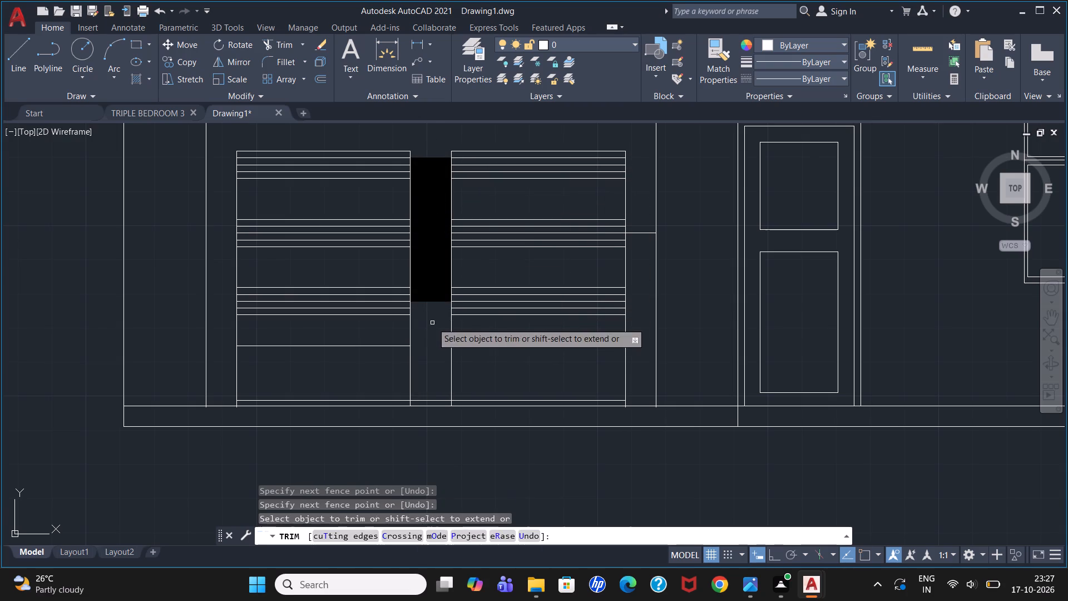
Delete the leftover piece of black solid hatch from the middle pier.
{"action": "left_click", "coordinate": [436, 244]}
{"action": "left_click", "coordinate": [436, 244]}
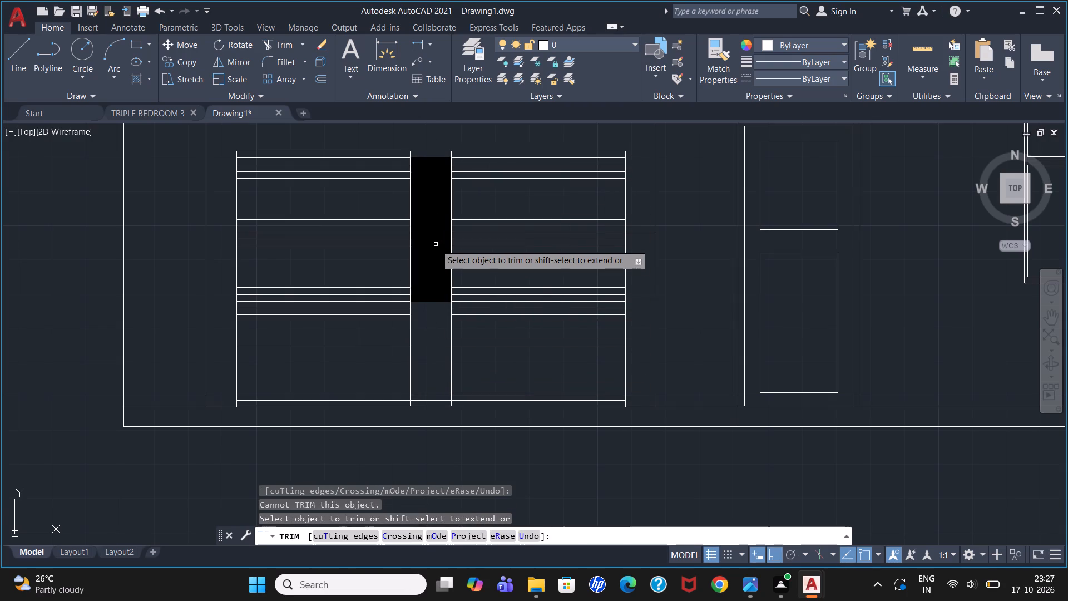
{"action": "left_click", "coordinate": [436, 244]}
{"action": "left_click", "coordinate": [436, 244]}
{"action": "key", "text": "Delete"}
{"action": "scroll", "coordinate": [390, 279], "scroll_direction": "down", "scroll_amount": 3}
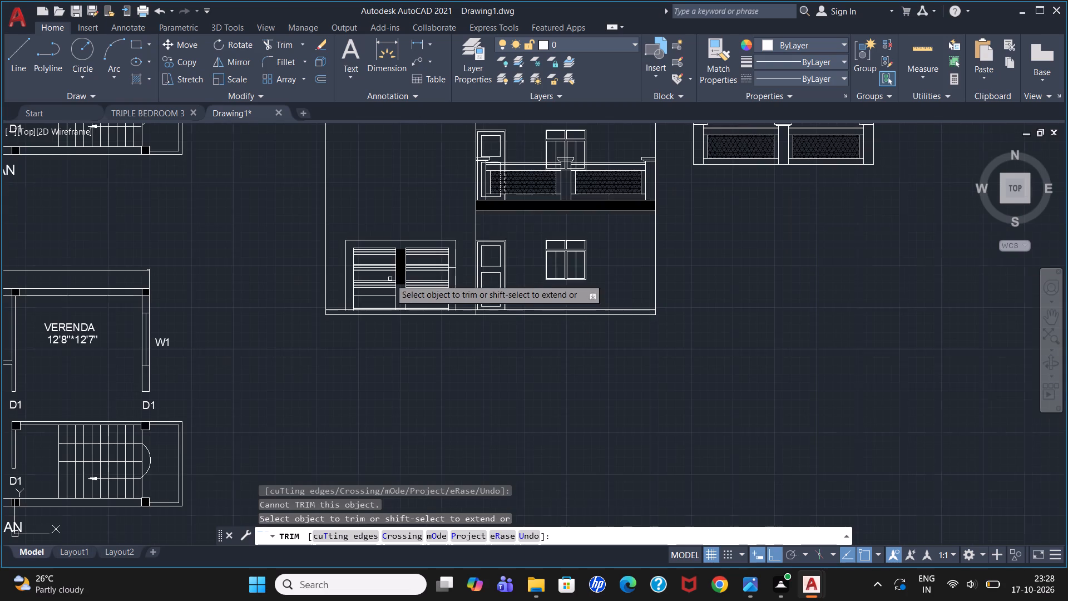
{"action": "scroll", "coordinate": [396, 253], "scroll_direction": "up", "scroll_amount": 3}
{"action": "left_click", "coordinate": [395, 255]}
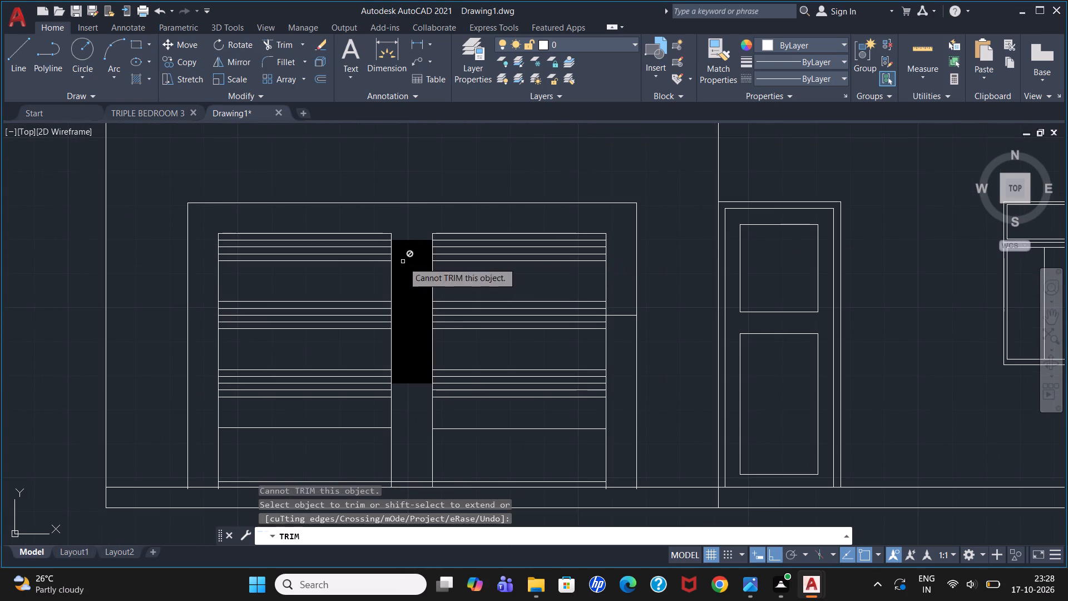
{"action": "left_click", "coordinate": [404, 263]}
{"action": "key", "text": "Escape"}
{"action": "key", "text": "Escape"}
{"action": "left_click", "coordinate": [418, 296]}
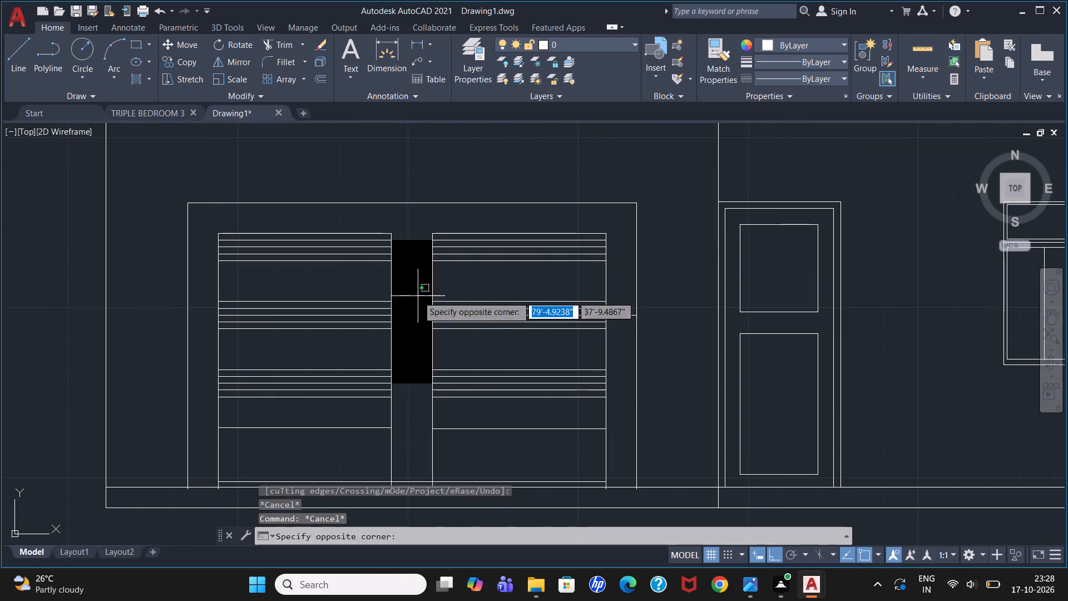
{"action": "key", "text": "Delete"}
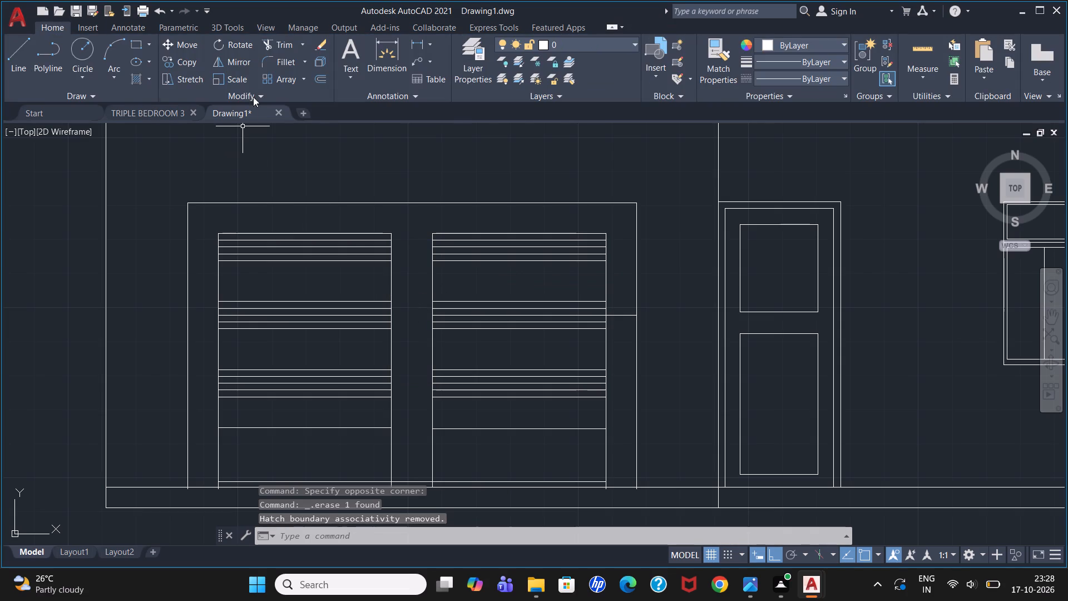
Hatch the frame around the two openings, including the middle pier, with the SOLID pattern in black (0,0,0).
{"action": "type", "text": "HAT"}
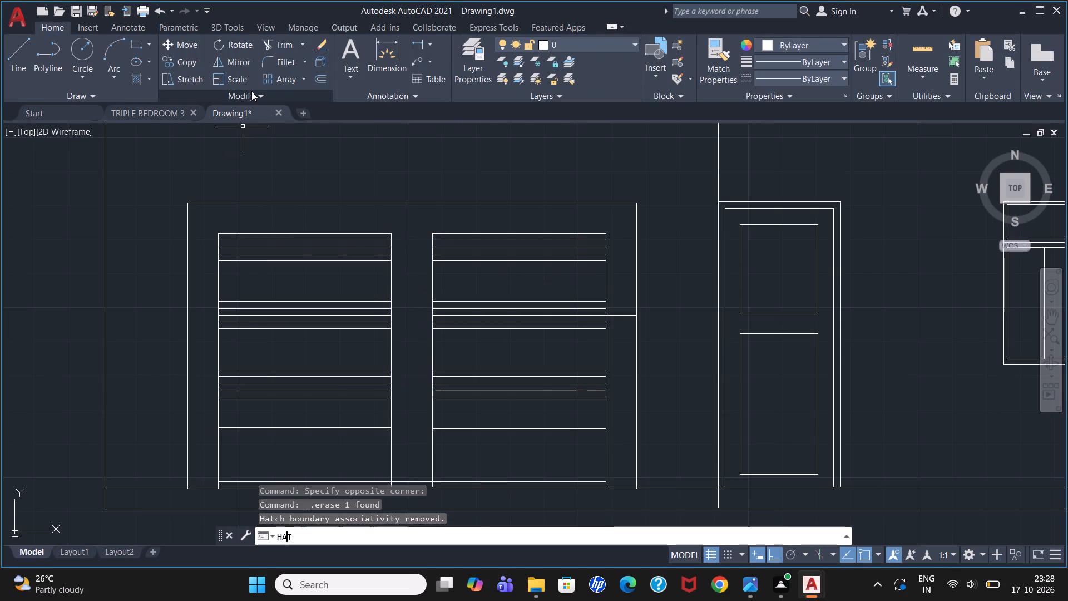
{"action": "key", "text": "Return"}
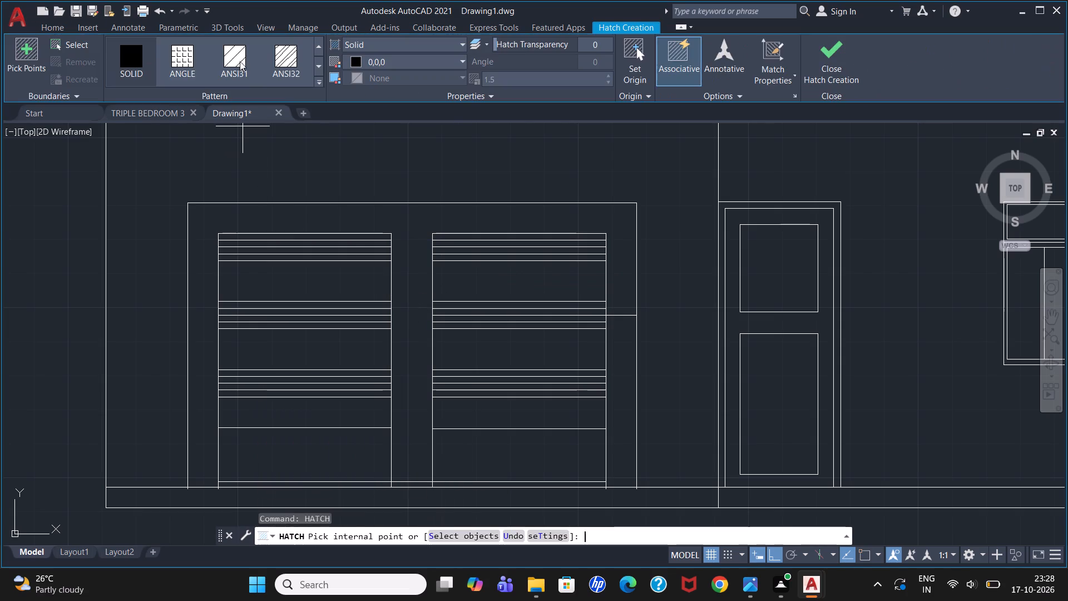
{"action": "left_click", "coordinate": [137, 51]}
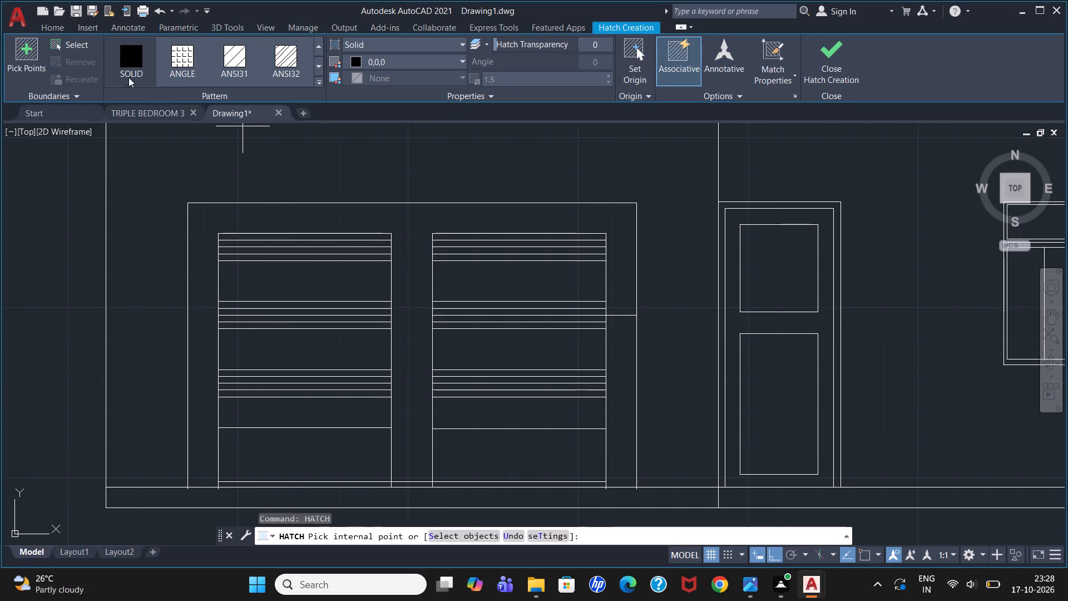
{"action": "left_click", "coordinate": [133, 59]}
{"action": "left_click", "coordinate": [407, 220]}
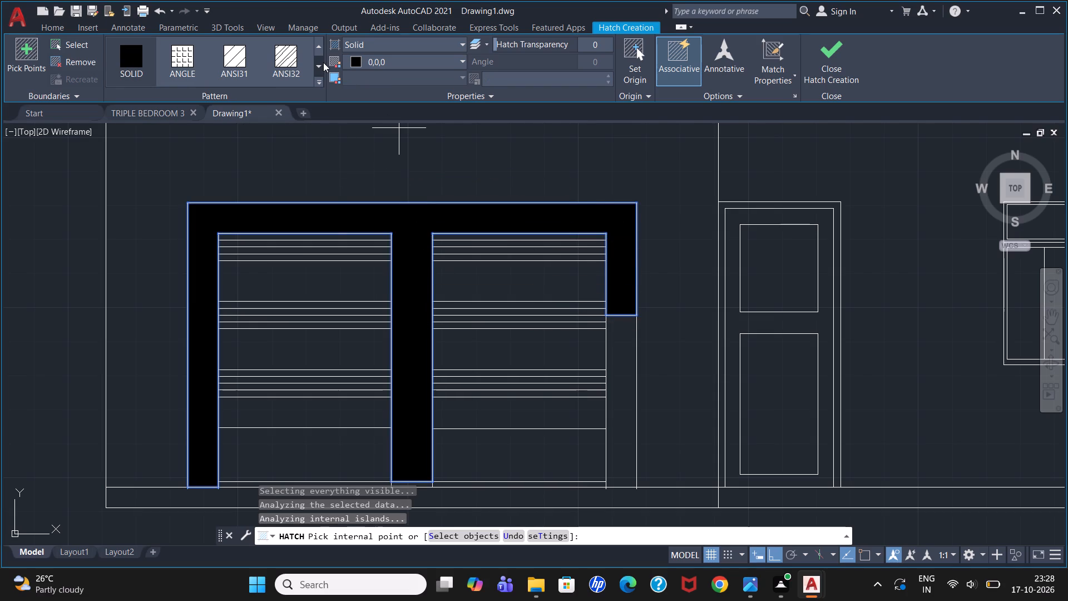
{"action": "key", "text": "Escape"}
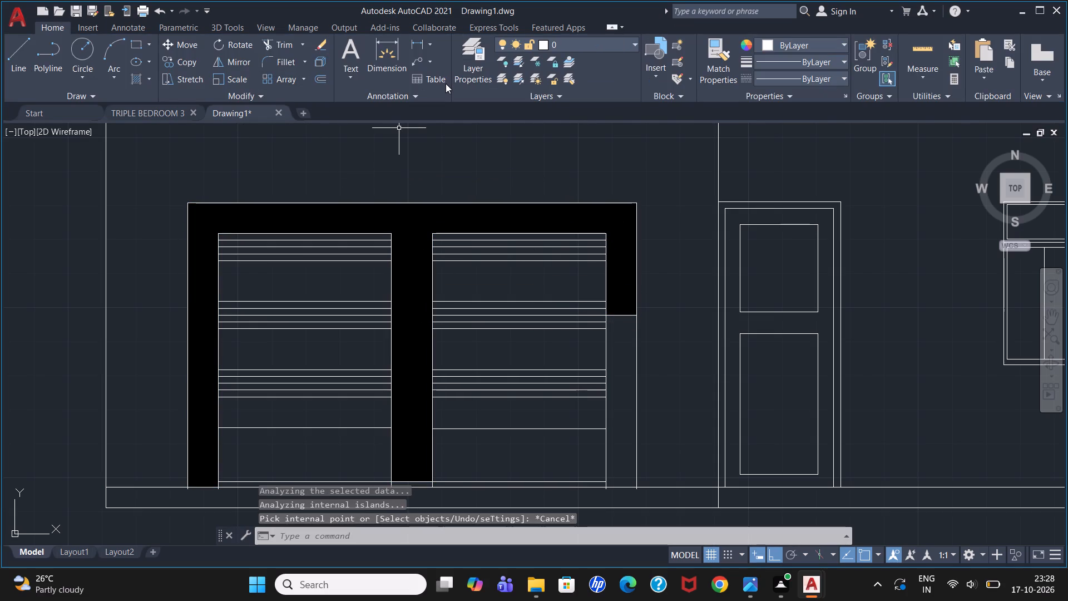
Hatch the bottom panels of both slatted openings with the NET3 pattern.
{"action": "type", "text": "HAT"}
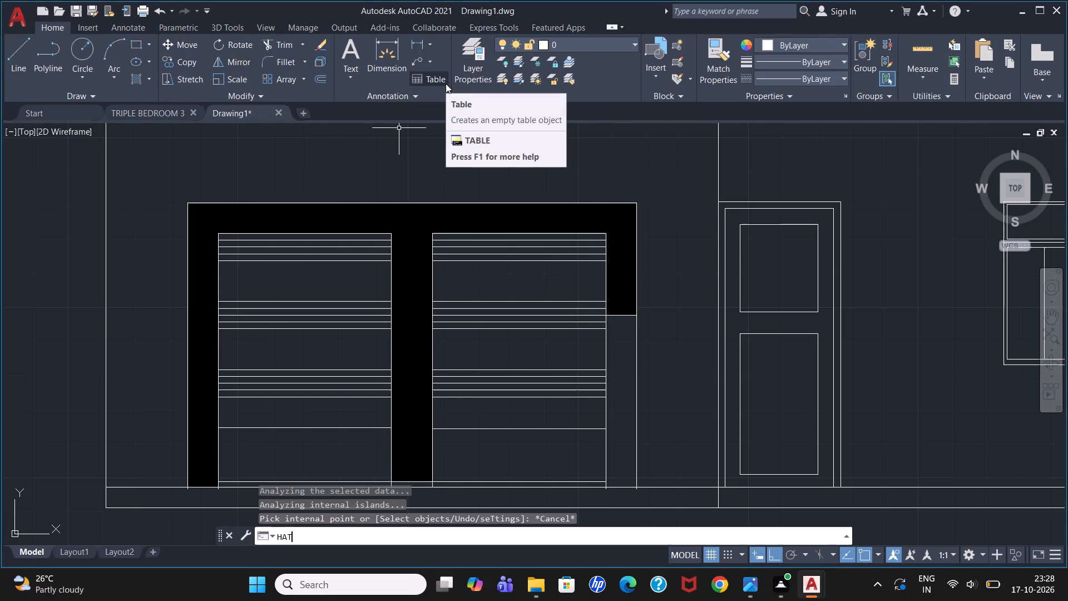
{"action": "key", "text": "Return"}
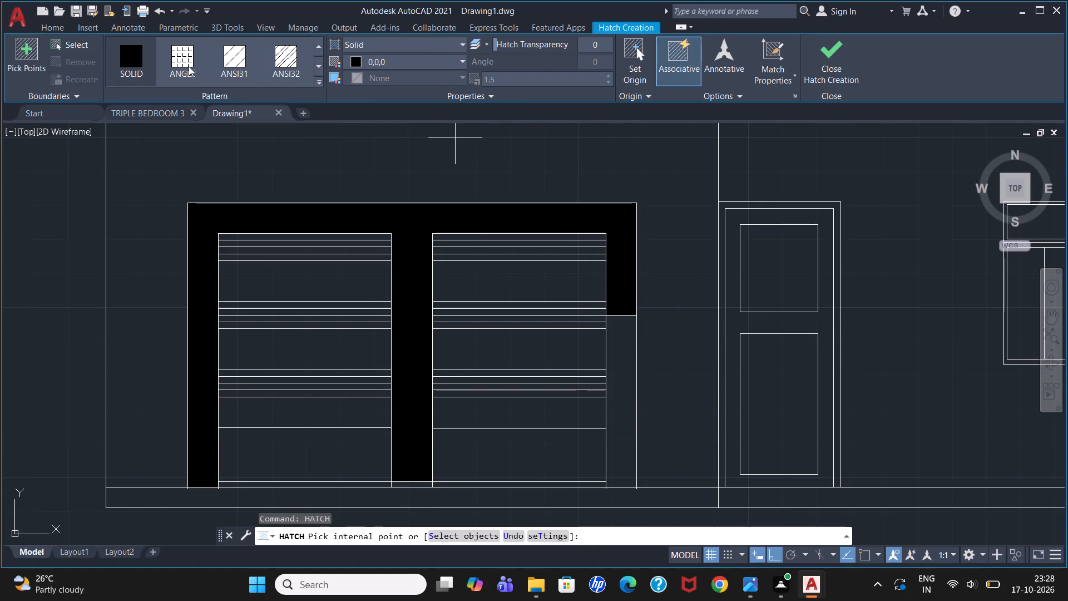
{"action": "left_click", "coordinate": [320, 81]}
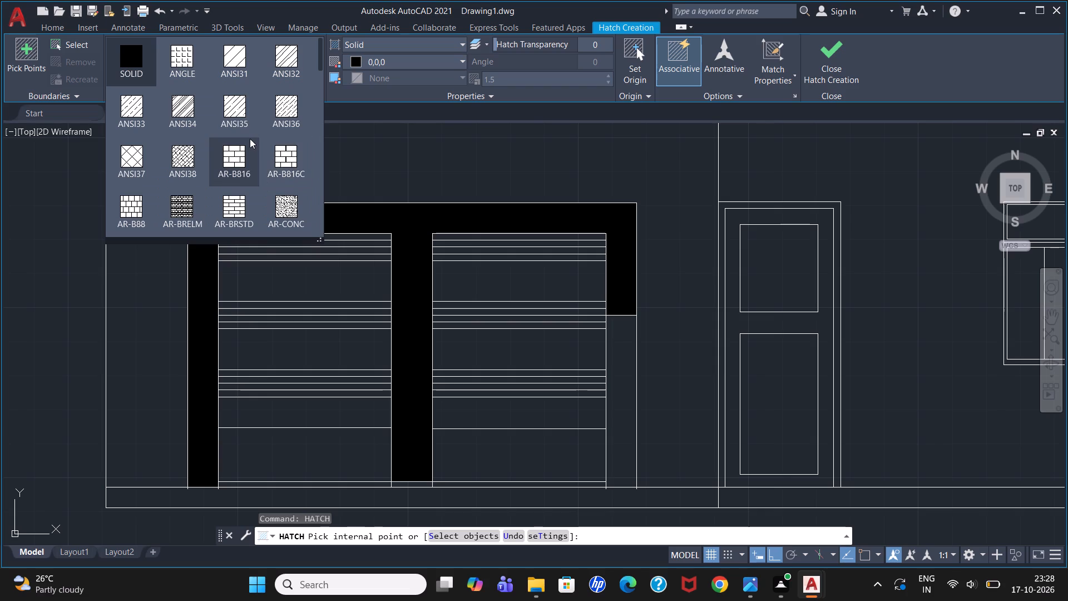
{"action": "scroll", "coordinate": [250, 139], "scroll_direction": "down", "scroll_amount": 9}
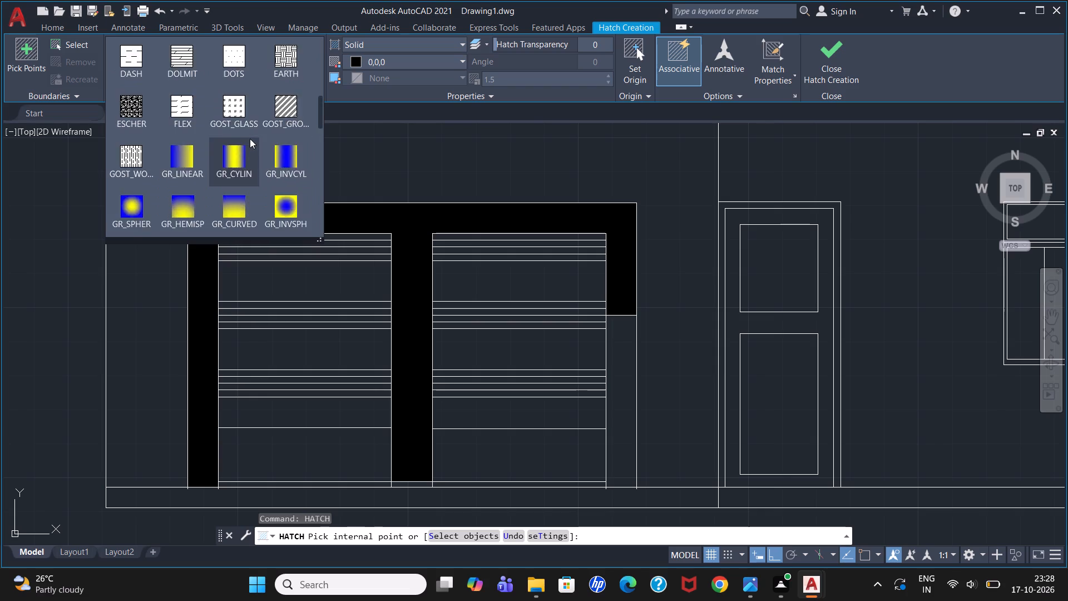
{"action": "scroll", "coordinate": [250, 139], "scroll_direction": "down", "scroll_amount": 14}
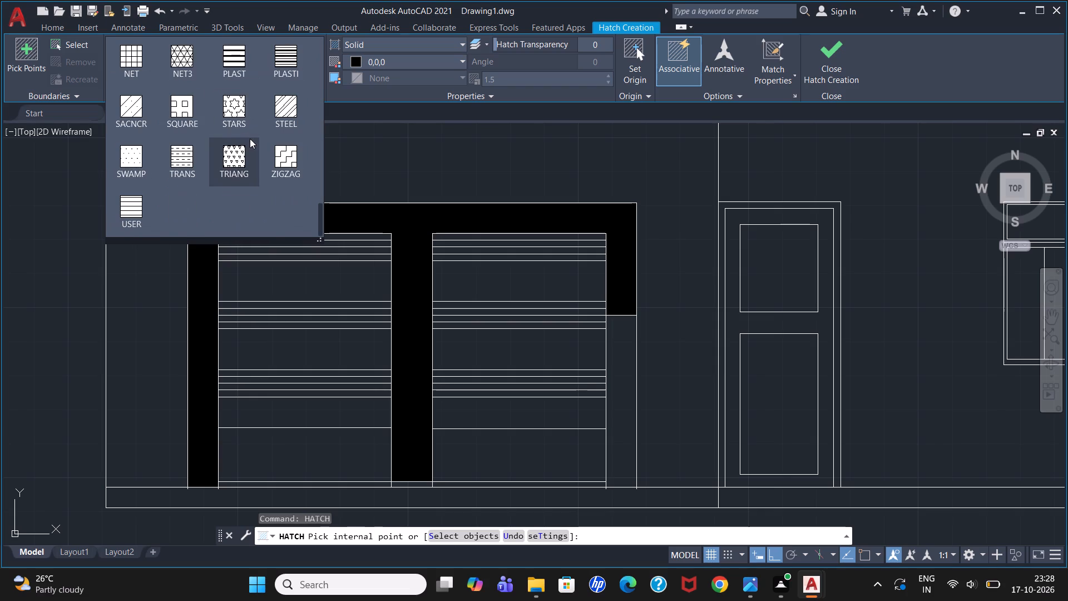
{"action": "left_click", "coordinate": [179, 52]}
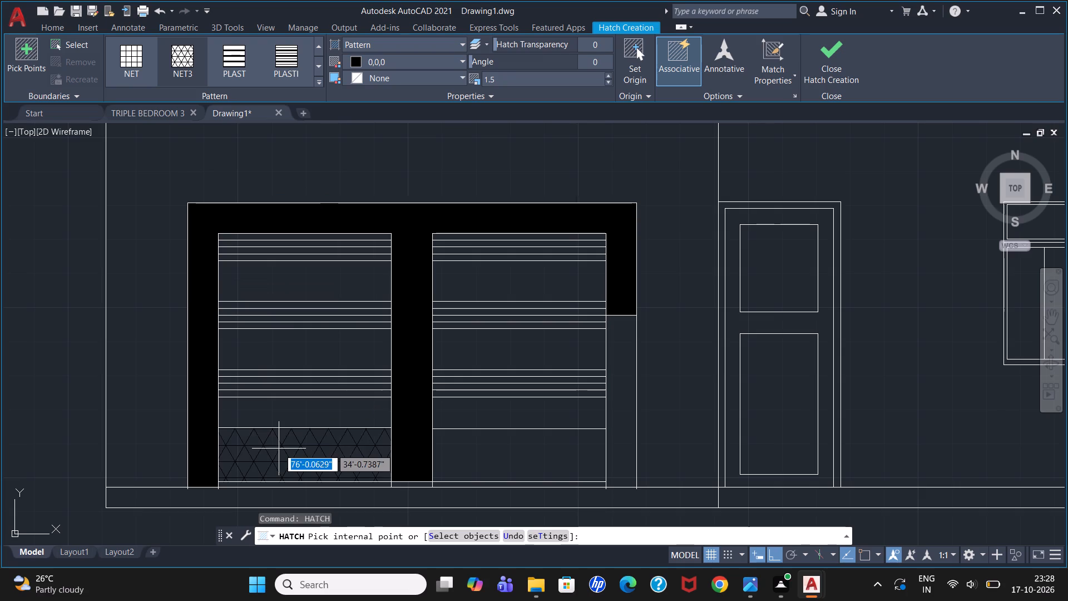
{"action": "left_click", "coordinate": [279, 449]}
{"action": "left_click", "coordinate": [533, 454]}
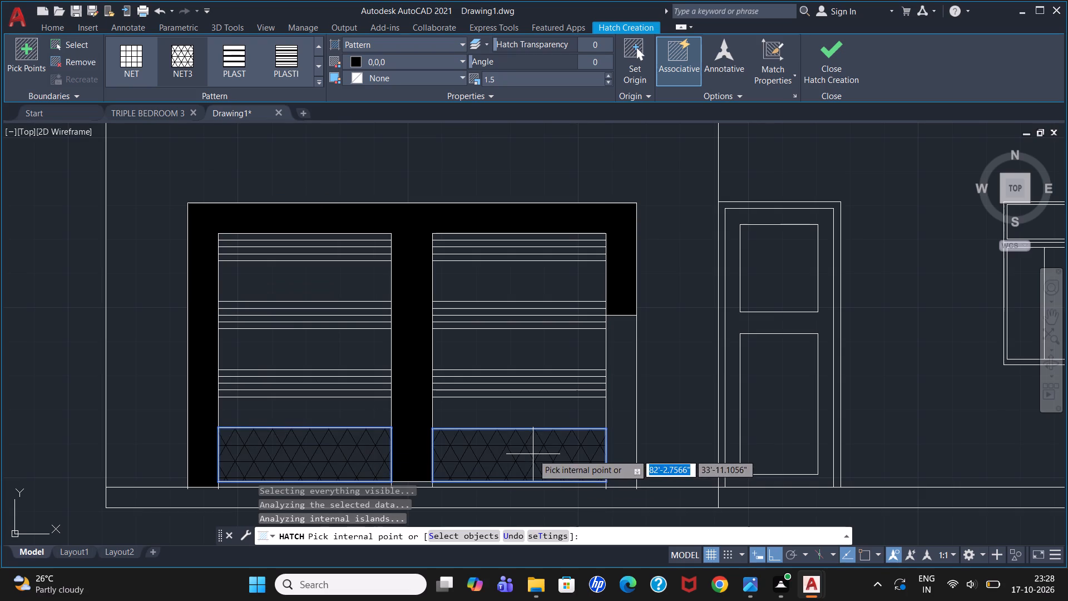
Reduce the scale of the bottom panels' NET3 hatch to 0.63.
{"action": "triple_click", "coordinate": [607, 80]}
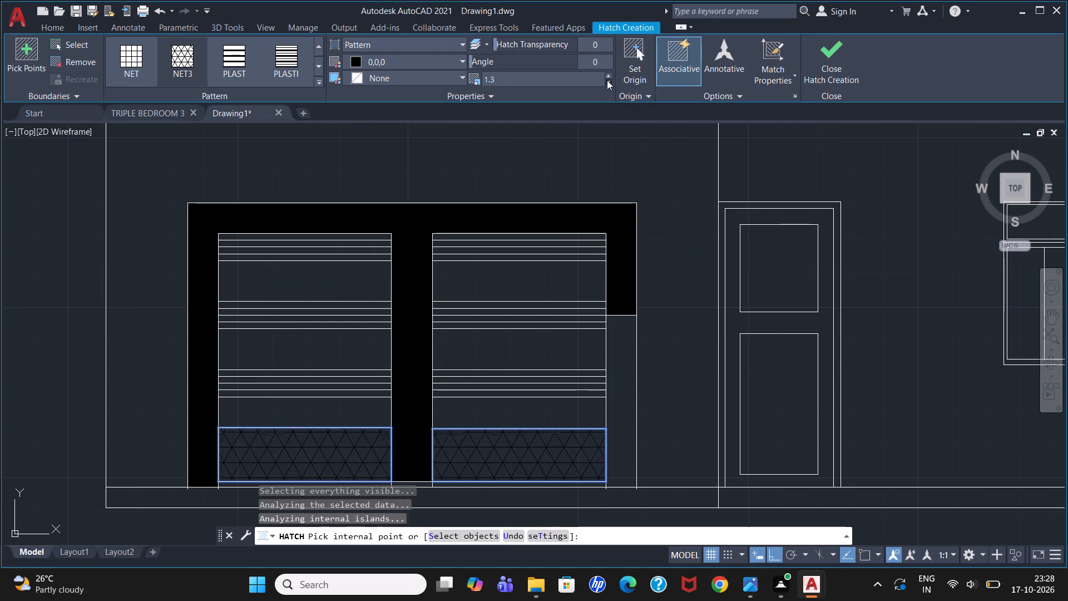
{"action": "triple_click", "coordinate": [607, 80]}
{"action": "triple_click", "coordinate": [607, 80]}
{"action": "triple_click", "coordinate": [607, 80]}
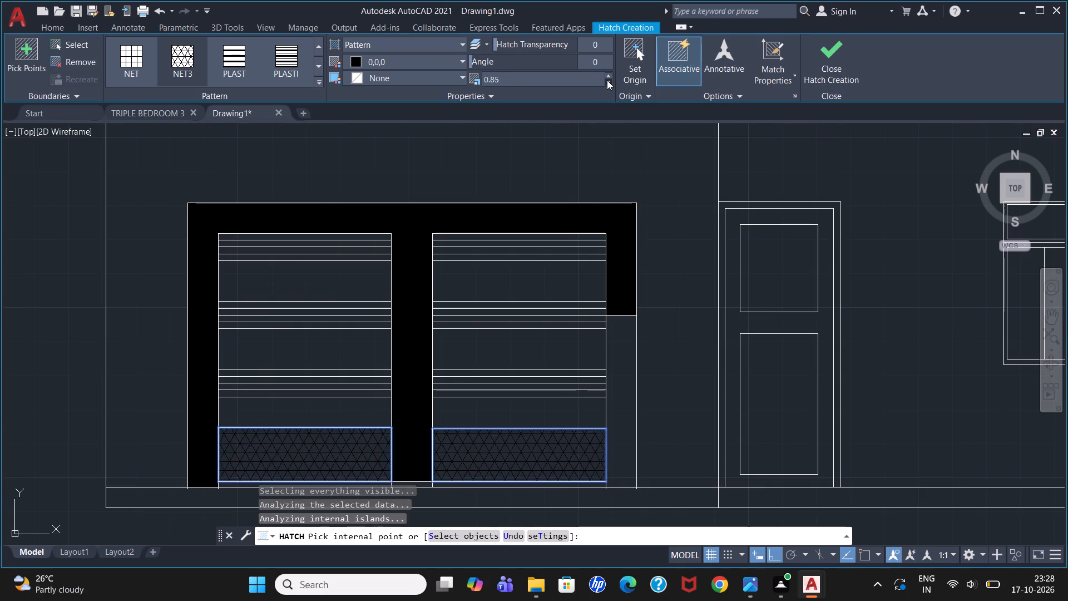
{"action": "double_click", "coordinate": [607, 80]}
{"action": "triple_click", "coordinate": [607, 80]}
{"action": "triple_click", "coordinate": [607, 80]}
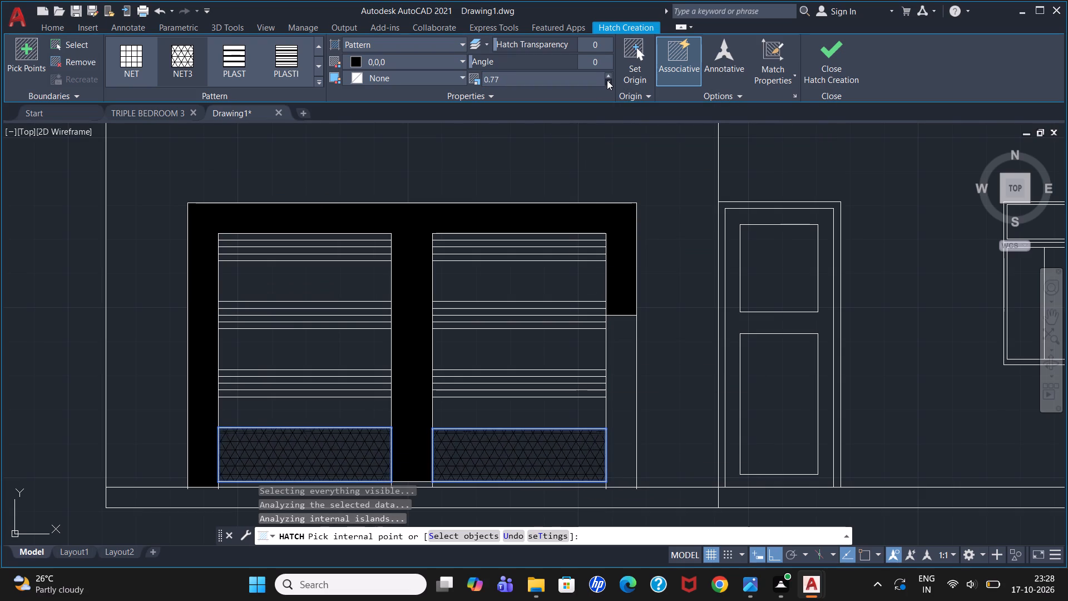
{"action": "triple_click", "coordinate": [607, 80]}
{"action": "triple_click", "coordinate": [607, 80]}
{"action": "triple_click", "coordinate": [607, 80]}
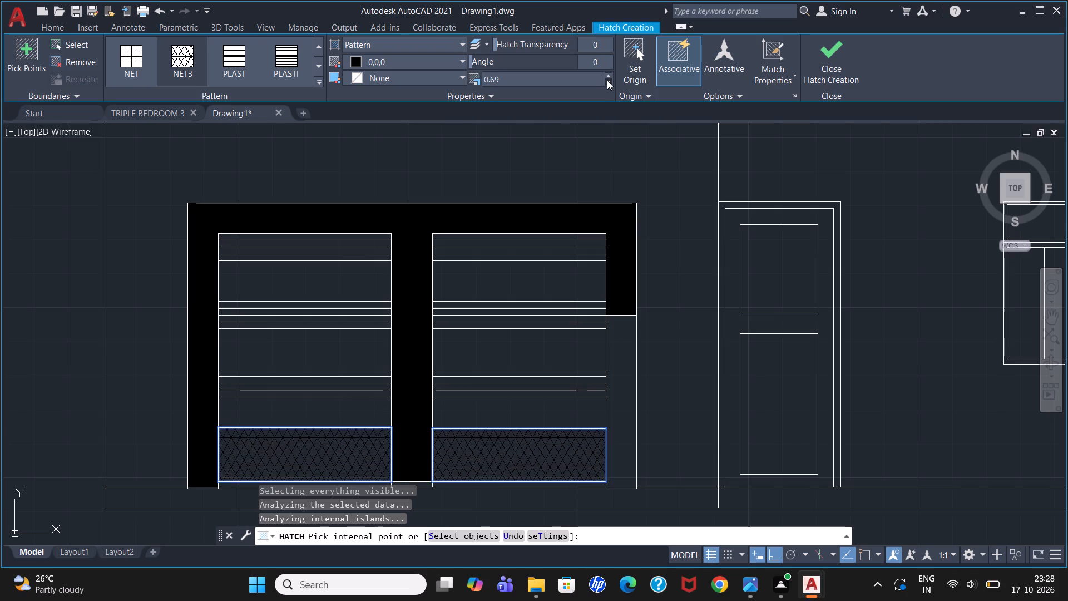
{"action": "triple_click", "coordinate": [607, 80]}
{"action": "left_click", "coordinate": [607, 80]}
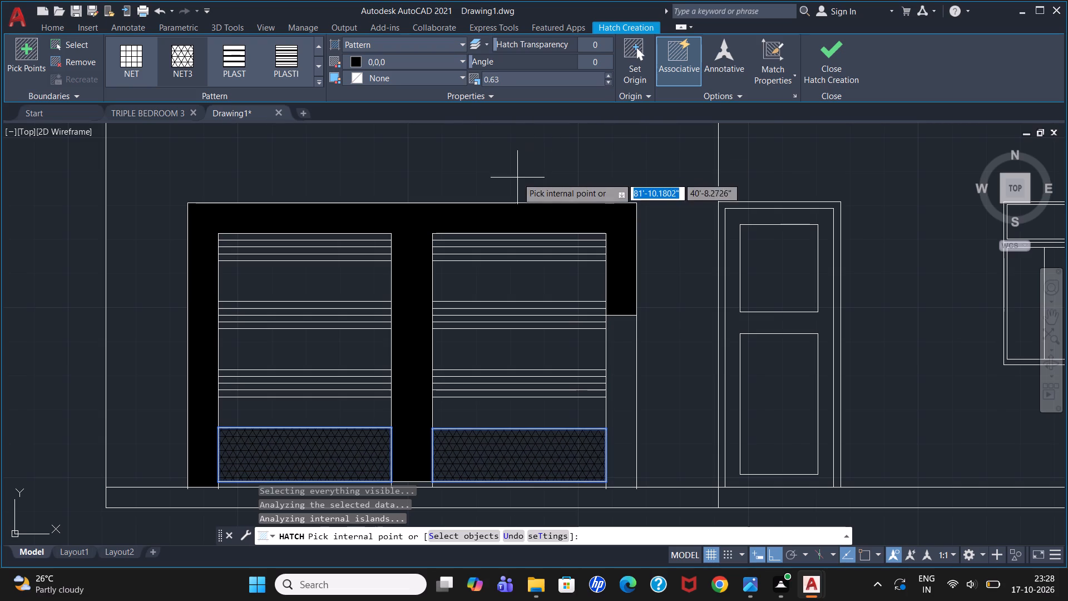
Add the NET3 hatch at scale 0.63 inside the two panels of the elevation's lower balcony railing.
{"action": "scroll", "coordinate": [517, 178], "scroll_direction": "down", "scroll_amount": 4}
{"action": "scroll", "coordinate": [575, 175], "scroll_direction": "up", "scroll_amount": 3}
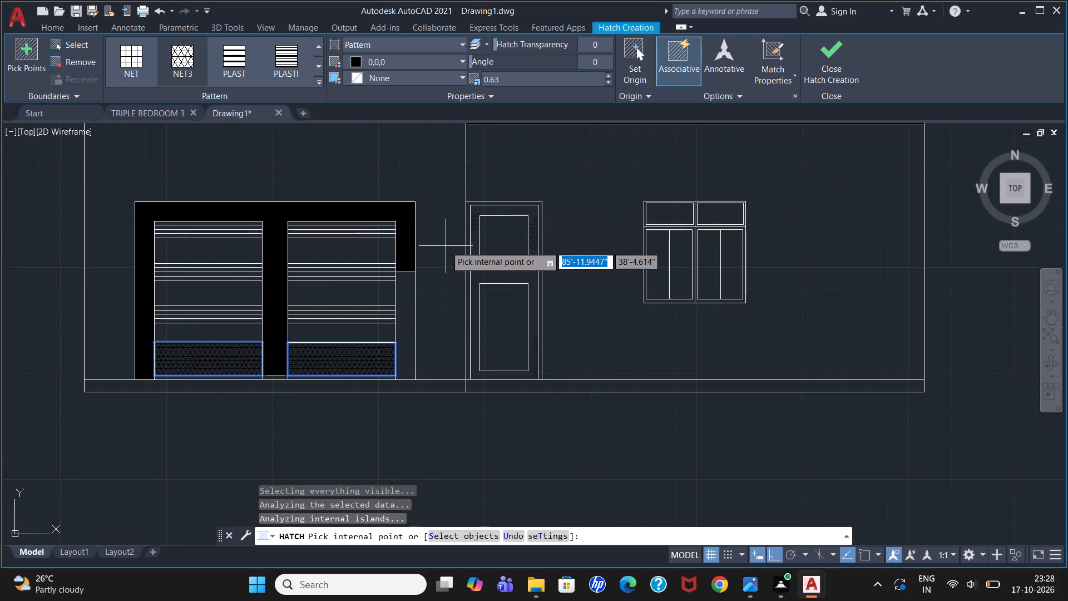
{"action": "scroll", "coordinate": [441, 253], "scroll_direction": "down", "scroll_amount": 3}
{"action": "scroll", "coordinate": [525, 177], "scroll_direction": "up", "scroll_amount": 3}
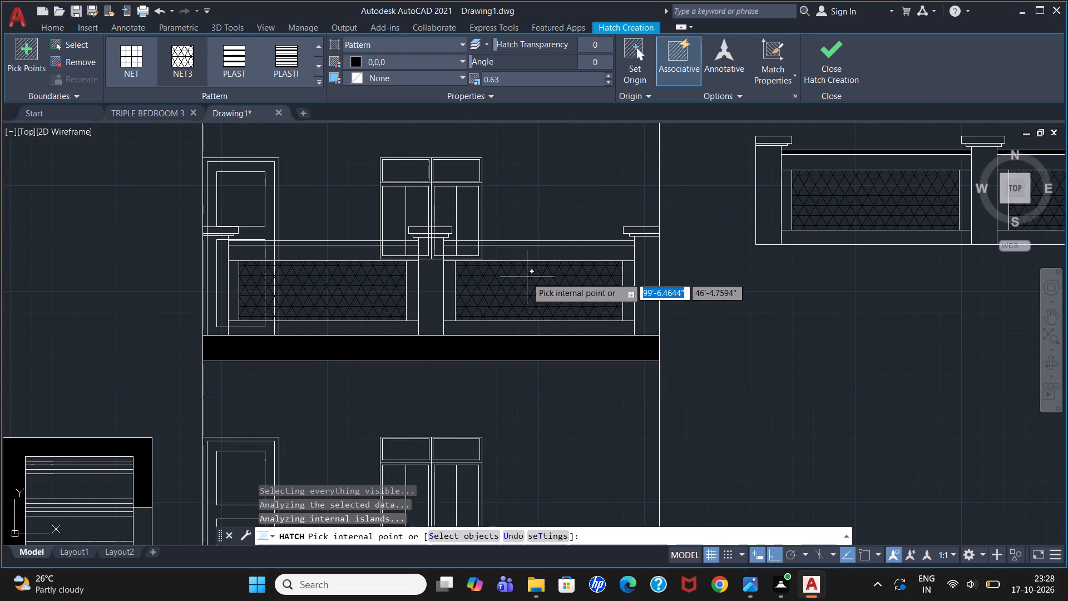
{"action": "left_click", "coordinate": [526, 277]}
{"action": "left_click", "coordinate": [387, 292]}
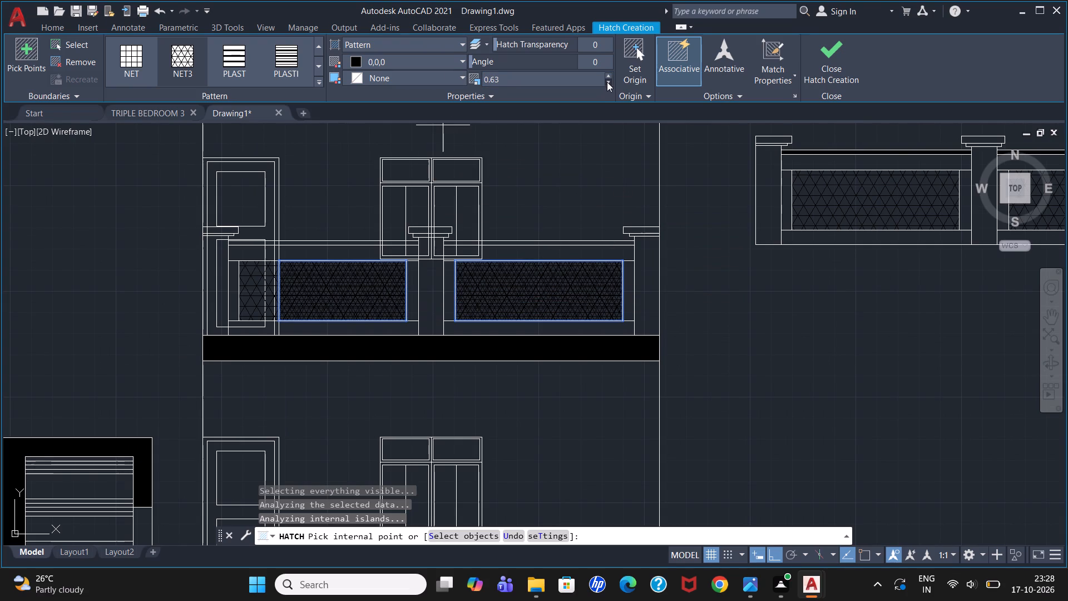
{"action": "left_click", "coordinate": [699, 283]}
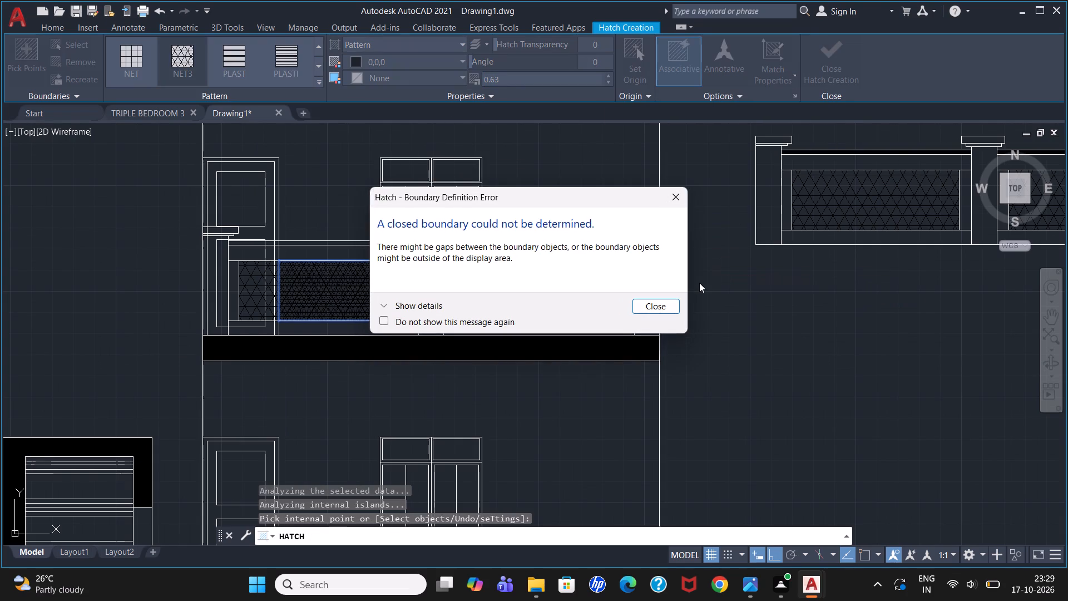
{"action": "left_click", "coordinate": [680, 196]}
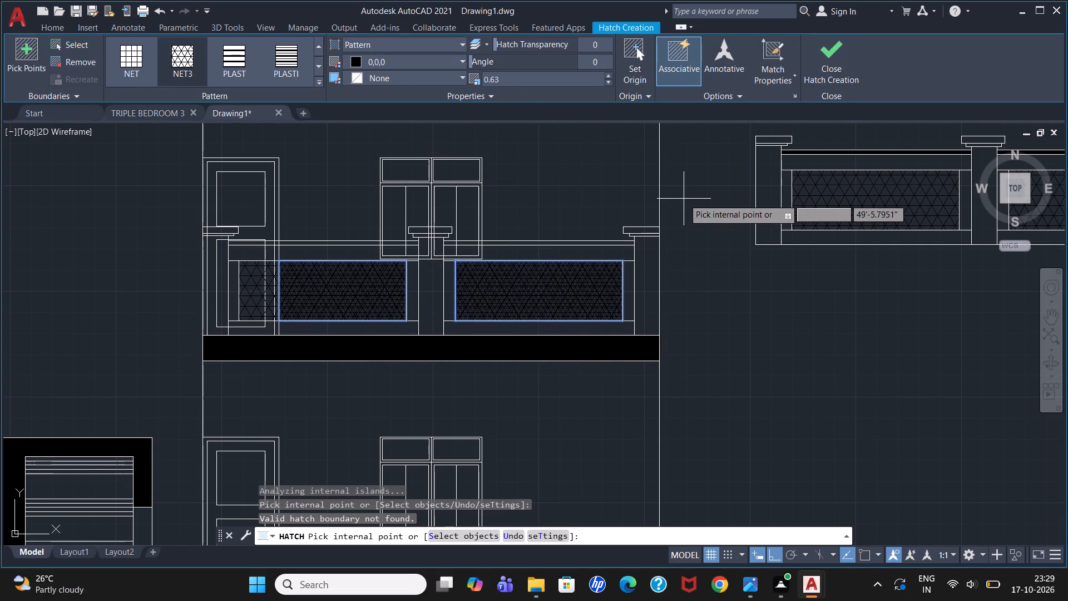
{"action": "key", "text": "Escape"}
{"action": "key", "text": "Escape"}
{"action": "key", "text": "Escape"}
{"action": "key", "text": "Escape"}
{"action": "key", "text": "Escape"}
{"action": "key", "text": "Escape"}
Set the scale of the lower balcony railing's original 1.5-scale NET3 hatch to 0.9.
{"action": "left_click", "coordinate": [571, 296]}
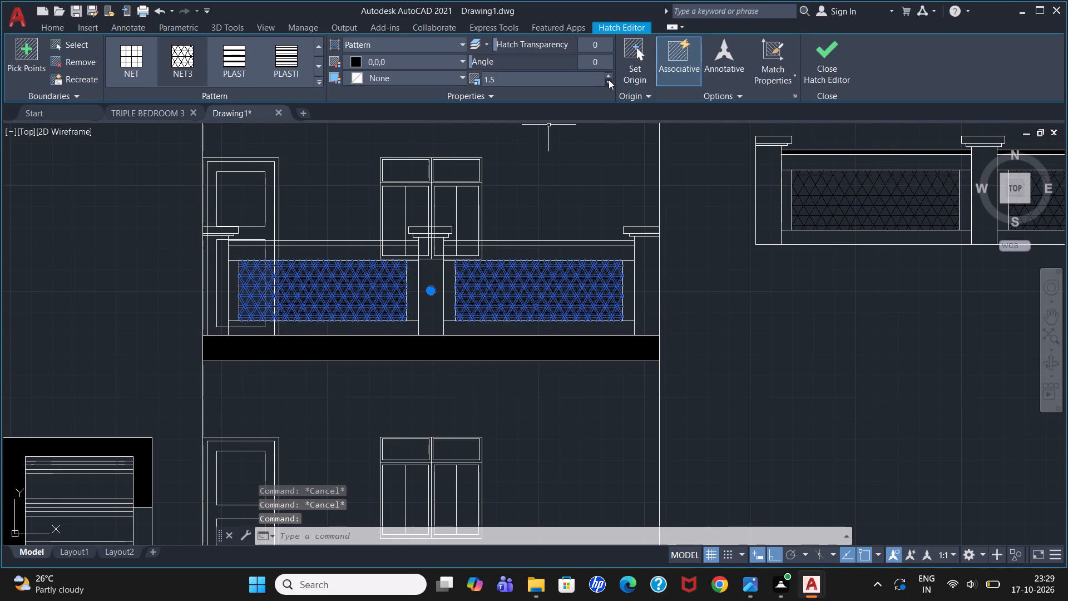
{"action": "triple_click", "coordinate": [609, 80]}
{"action": "triple_click", "coordinate": [609, 80]}
{"action": "triple_click", "coordinate": [609, 80]}
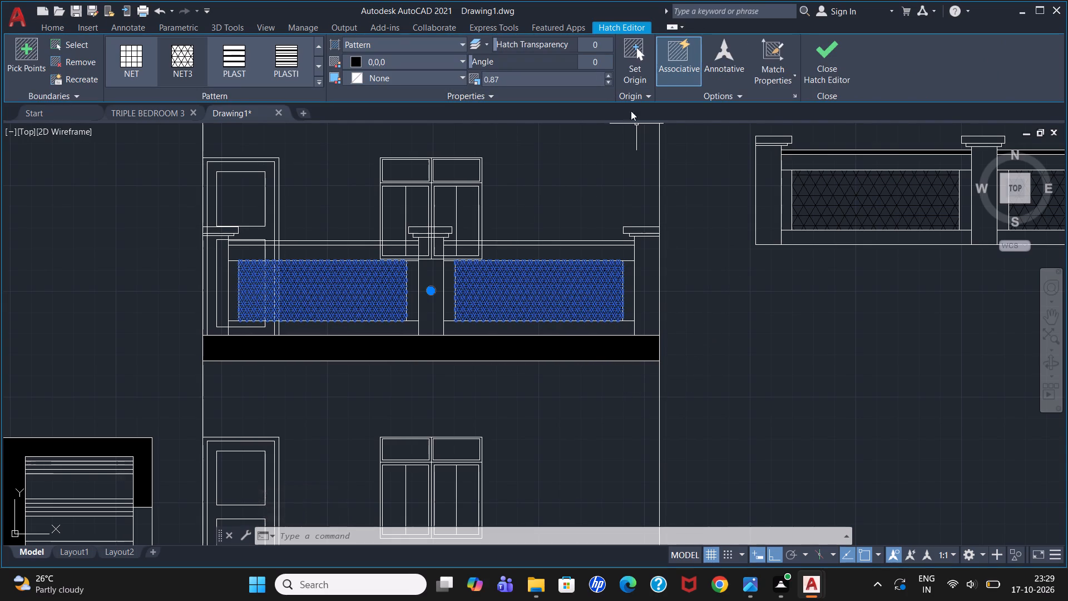
{"action": "left_click", "coordinate": [606, 74]}
{"action": "left_click", "coordinate": [606, 74]}
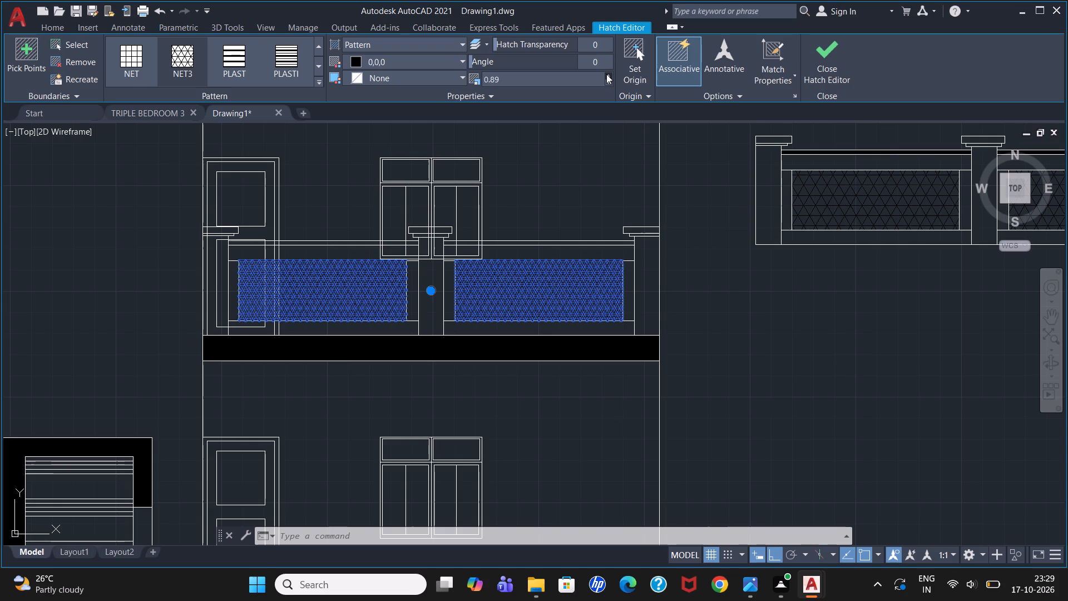
{"action": "left_click", "coordinate": [606, 74]}
{"action": "key", "text": "Escape"}
{"action": "key", "text": "Escape"}
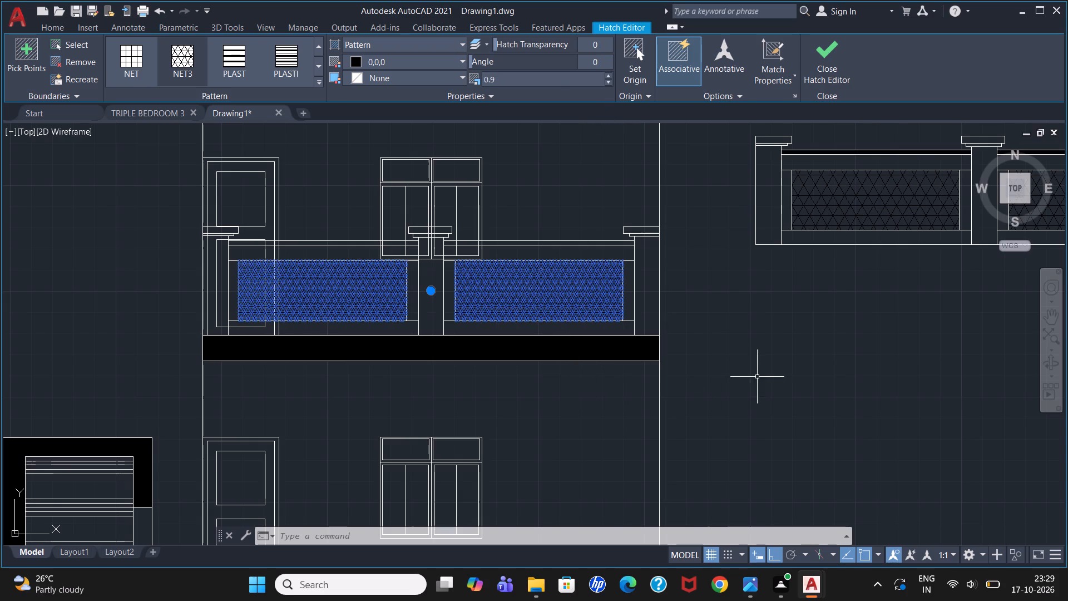
Set the scale of the upper railing's NET3 hatch to 0.9.
{"action": "scroll", "coordinate": [552, 253], "scroll_direction": "down", "scroll_amount": 2}
{"action": "scroll", "coordinate": [532, 159], "scroll_direction": "up", "scroll_amount": 3}
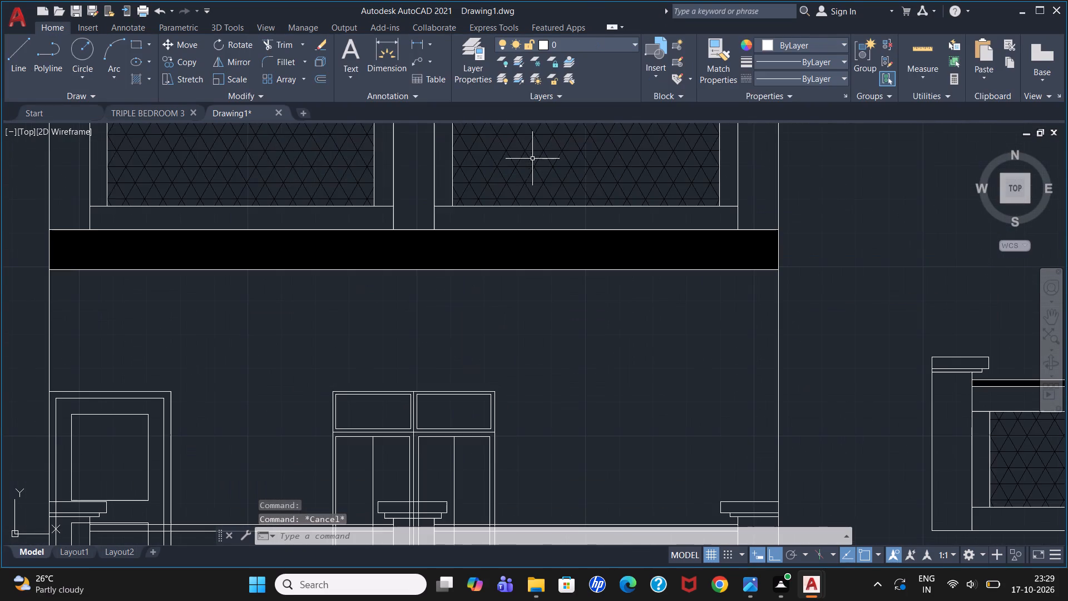
{"action": "left_click", "coordinate": [538, 162]}
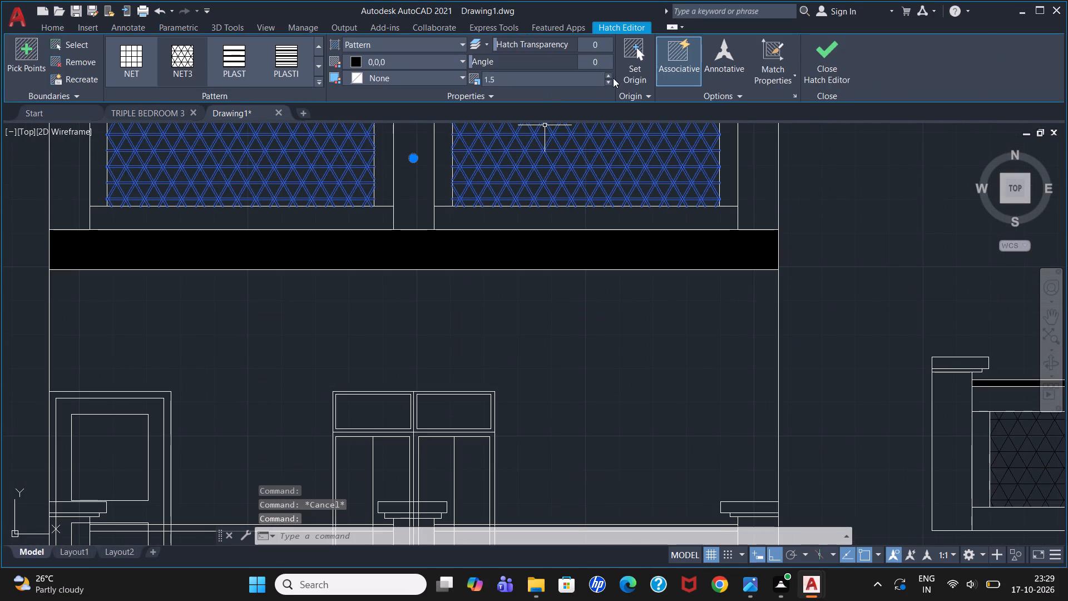
{"action": "triple_click", "coordinate": [610, 80]}
{"action": "triple_click", "coordinate": [610, 80]}
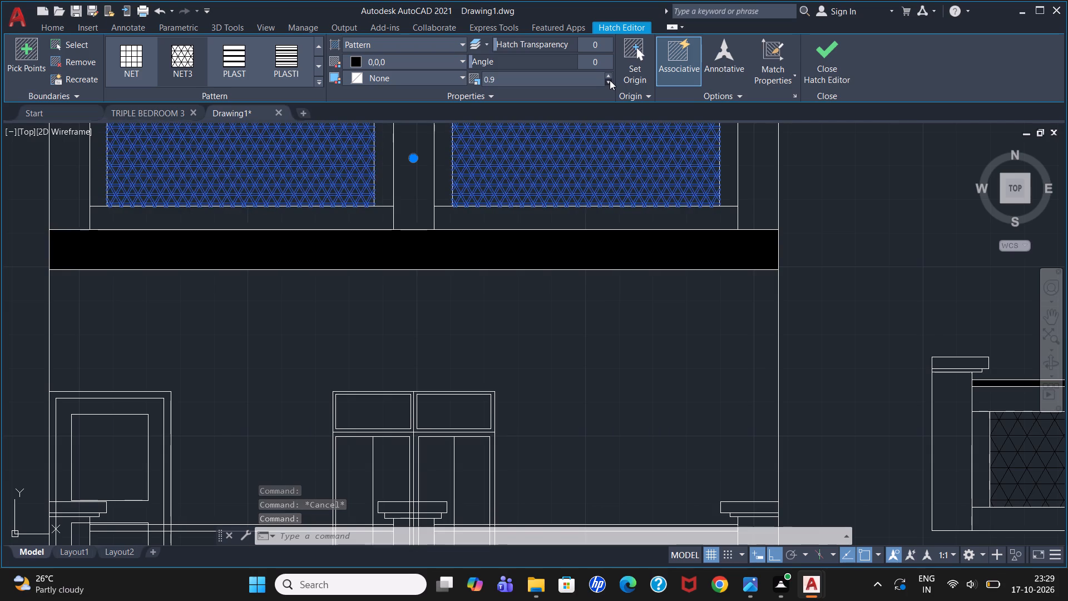
{"action": "key", "text": "Escape"}
Examine and compare the hatch density in the lower and upper railing panels.
{"action": "scroll", "coordinate": [717, 302], "scroll_direction": "down", "scroll_amount": 3}
{"action": "scroll", "coordinate": [714, 376], "scroll_direction": "up", "scroll_amount": 1}
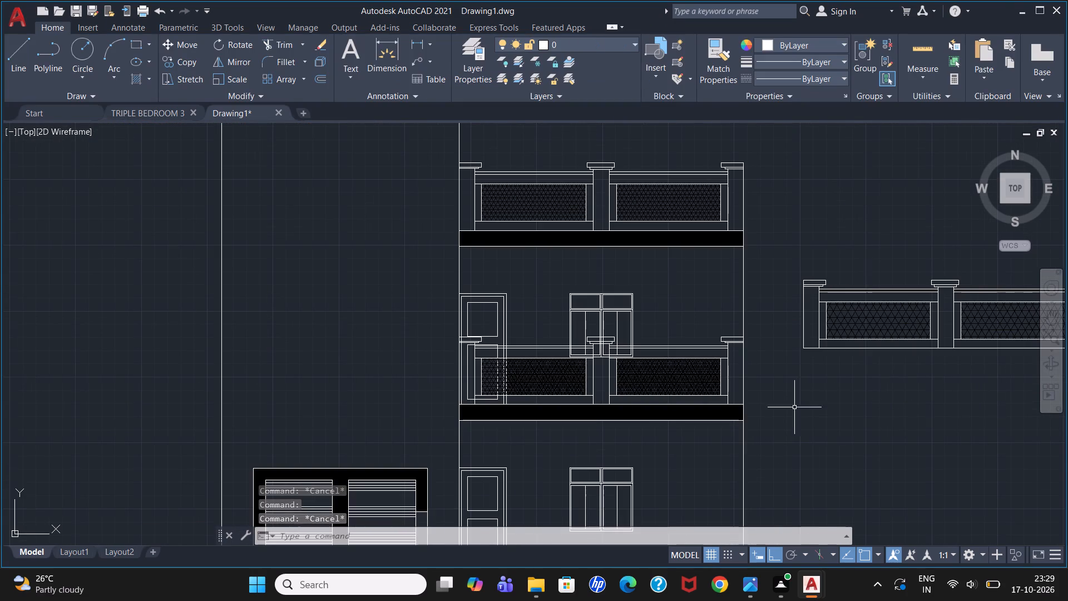
{"action": "scroll", "coordinate": [783, 373], "scroll_direction": "up", "scroll_amount": 3}
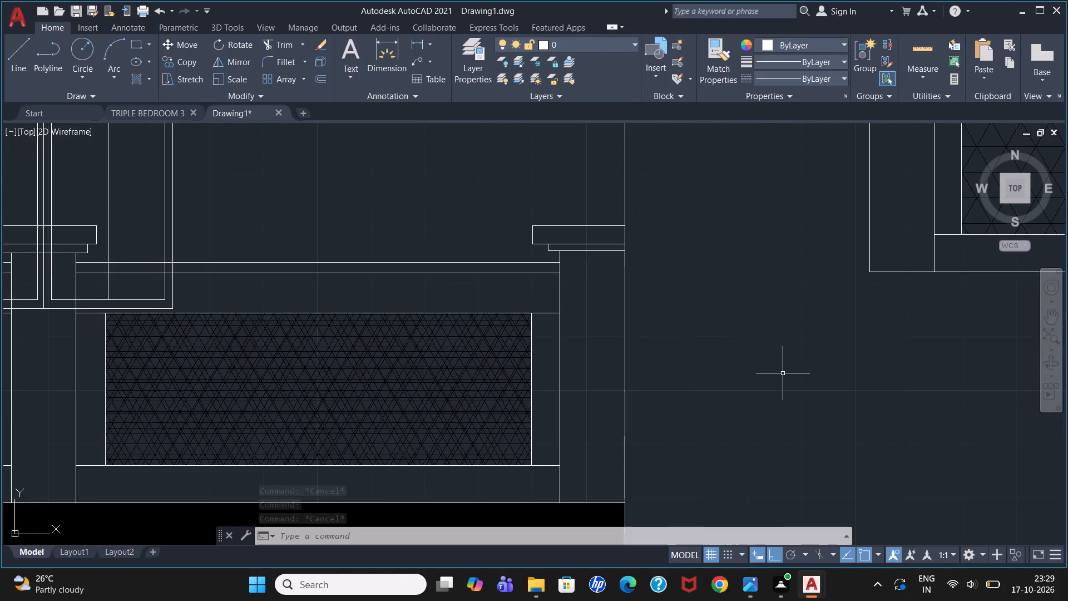
{"action": "scroll", "coordinate": [783, 373], "scroll_direction": "down", "scroll_amount": 3}
{"action": "scroll", "coordinate": [669, 166], "scroll_direction": "up", "scroll_amount": 3}
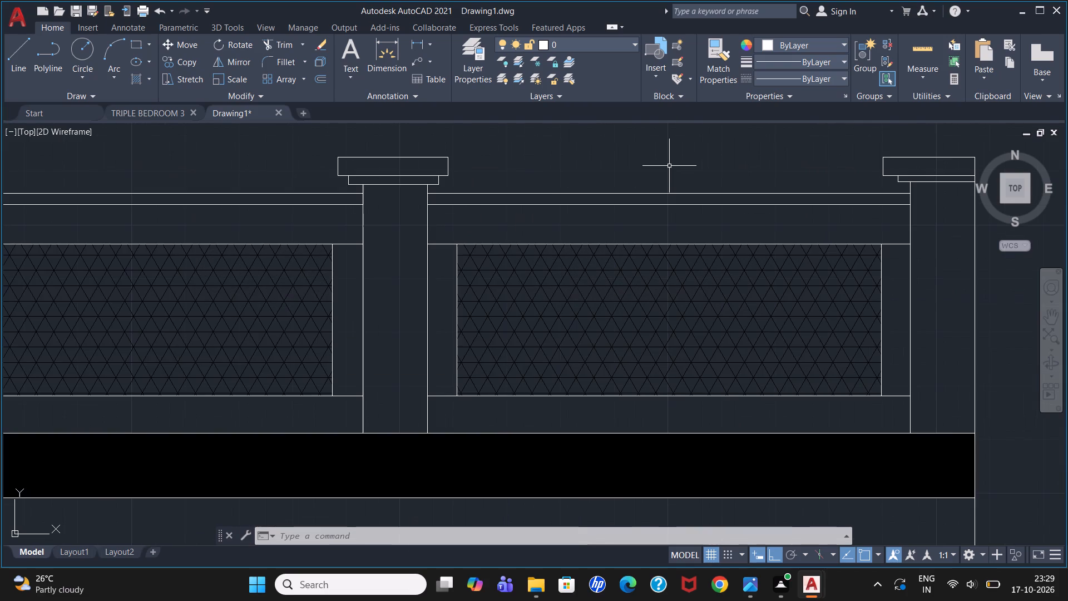
{"action": "scroll", "coordinate": [669, 166], "scroll_direction": "down", "scroll_amount": 2}
{"action": "scroll", "coordinate": [681, 359], "scroll_direction": "down", "scroll_amount": 1}
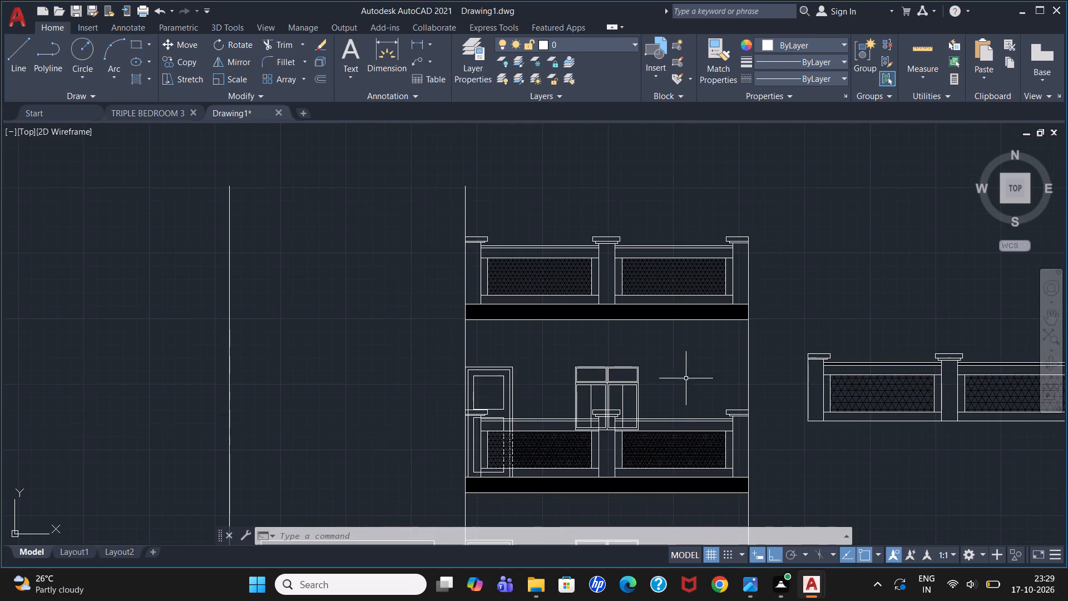
{"action": "scroll", "coordinate": [680, 411], "scroll_direction": "up", "scroll_amount": 2}
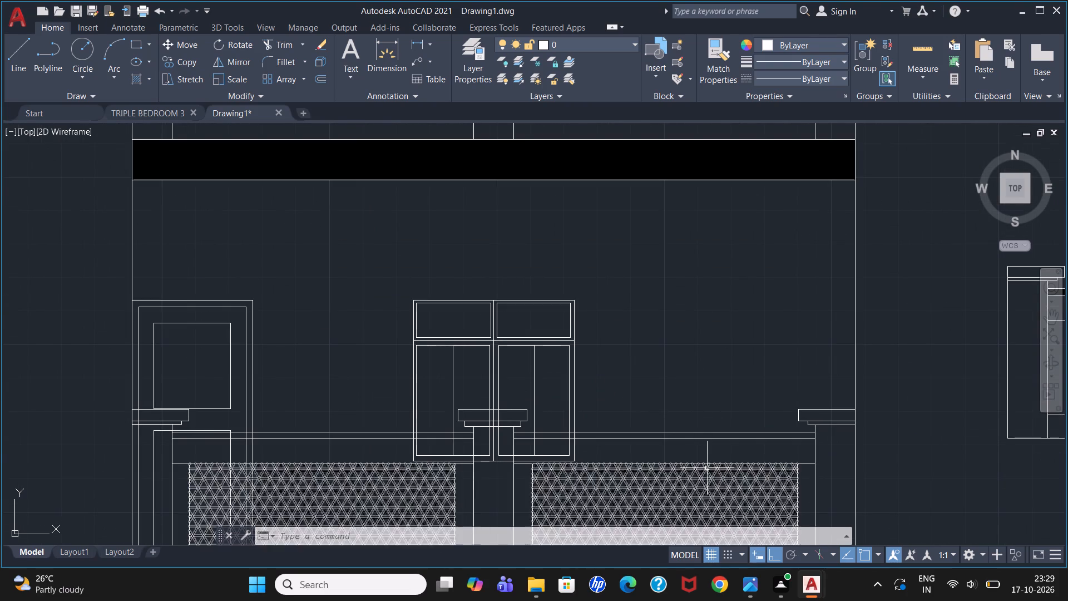
{"action": "scroll", "coordinate": [670, 257], "scroll_direction": "down", "scroll_amount": 1}
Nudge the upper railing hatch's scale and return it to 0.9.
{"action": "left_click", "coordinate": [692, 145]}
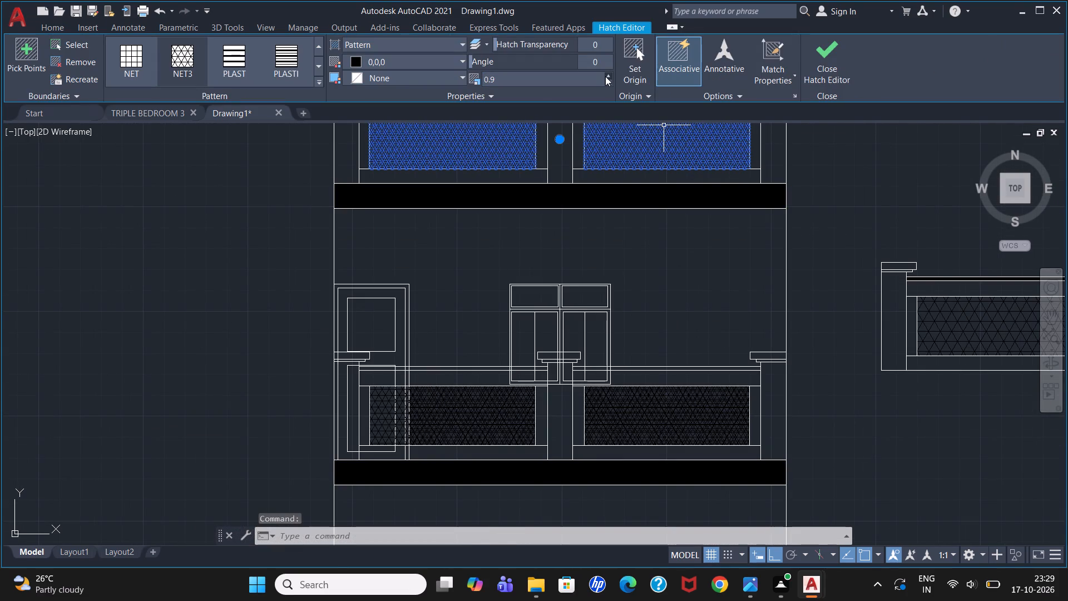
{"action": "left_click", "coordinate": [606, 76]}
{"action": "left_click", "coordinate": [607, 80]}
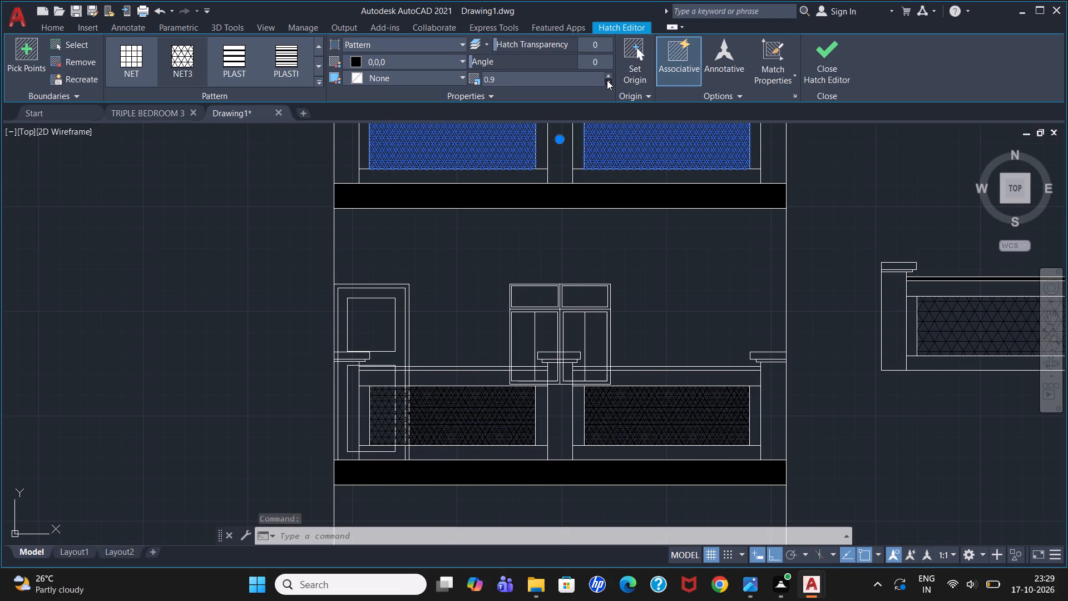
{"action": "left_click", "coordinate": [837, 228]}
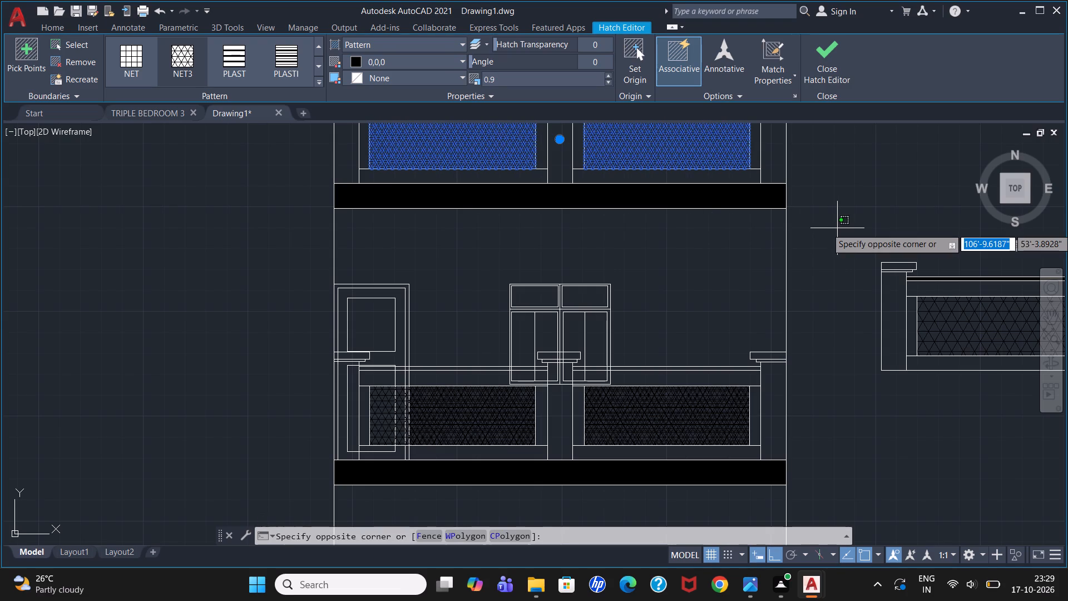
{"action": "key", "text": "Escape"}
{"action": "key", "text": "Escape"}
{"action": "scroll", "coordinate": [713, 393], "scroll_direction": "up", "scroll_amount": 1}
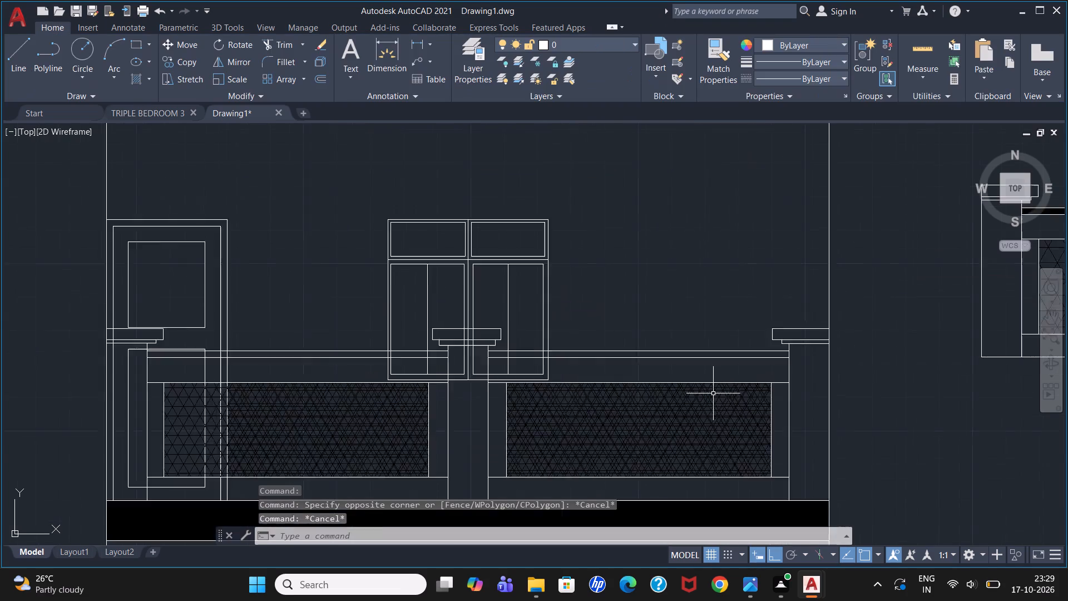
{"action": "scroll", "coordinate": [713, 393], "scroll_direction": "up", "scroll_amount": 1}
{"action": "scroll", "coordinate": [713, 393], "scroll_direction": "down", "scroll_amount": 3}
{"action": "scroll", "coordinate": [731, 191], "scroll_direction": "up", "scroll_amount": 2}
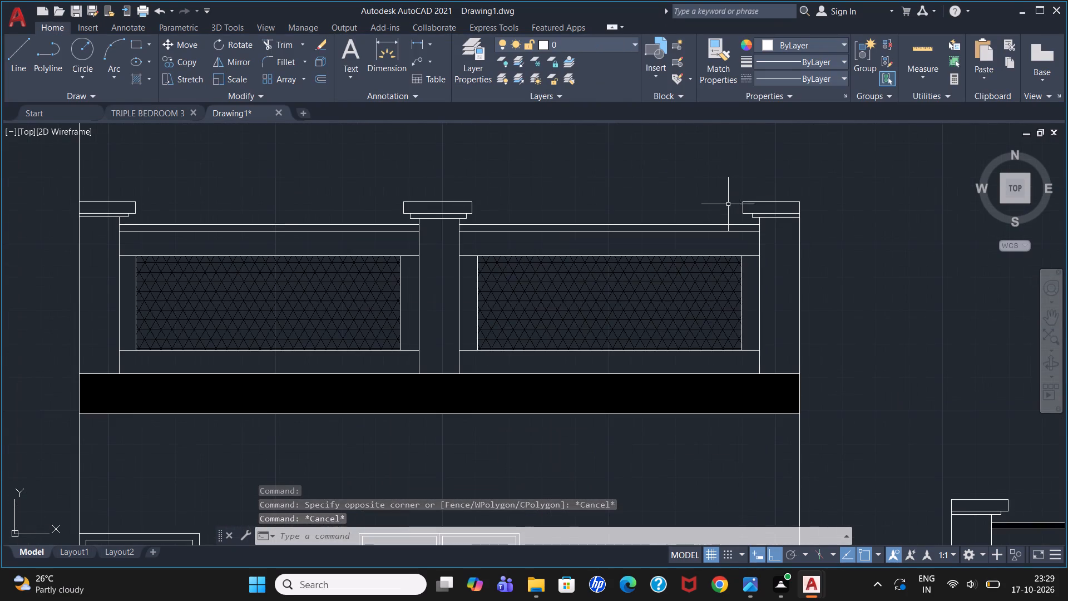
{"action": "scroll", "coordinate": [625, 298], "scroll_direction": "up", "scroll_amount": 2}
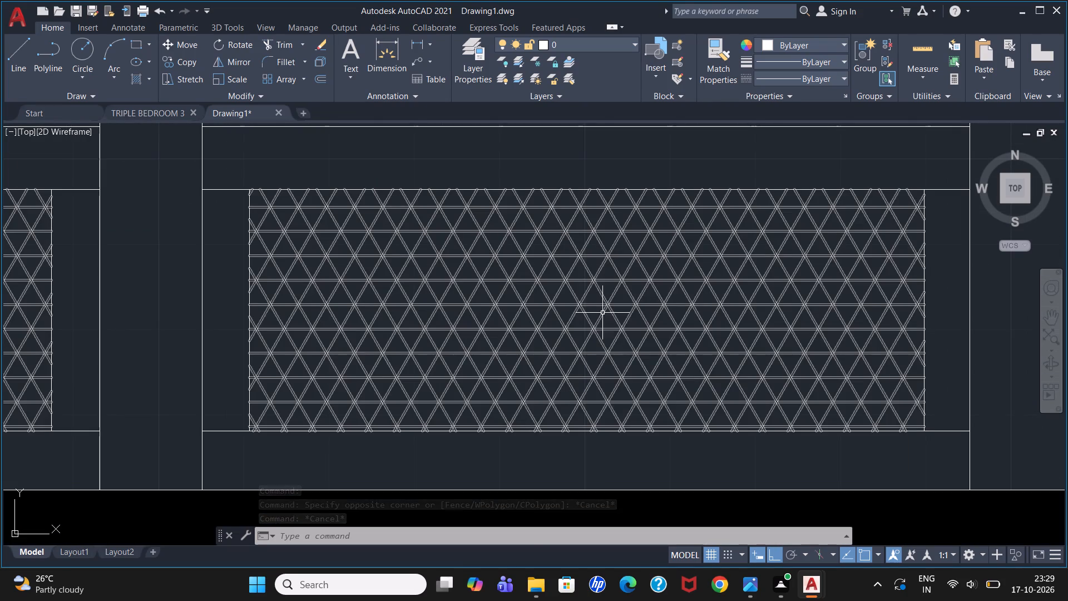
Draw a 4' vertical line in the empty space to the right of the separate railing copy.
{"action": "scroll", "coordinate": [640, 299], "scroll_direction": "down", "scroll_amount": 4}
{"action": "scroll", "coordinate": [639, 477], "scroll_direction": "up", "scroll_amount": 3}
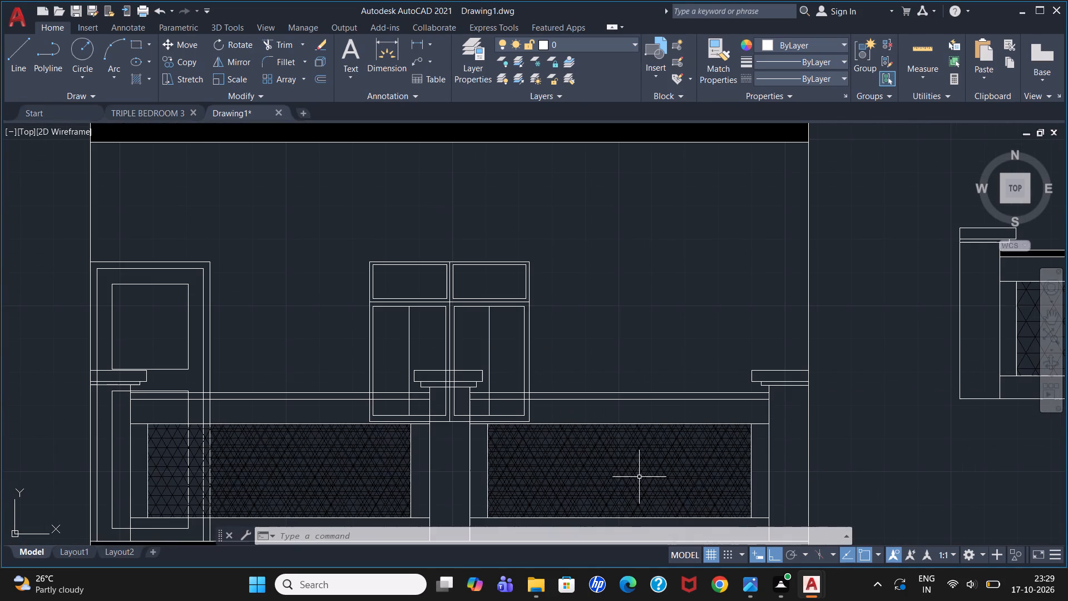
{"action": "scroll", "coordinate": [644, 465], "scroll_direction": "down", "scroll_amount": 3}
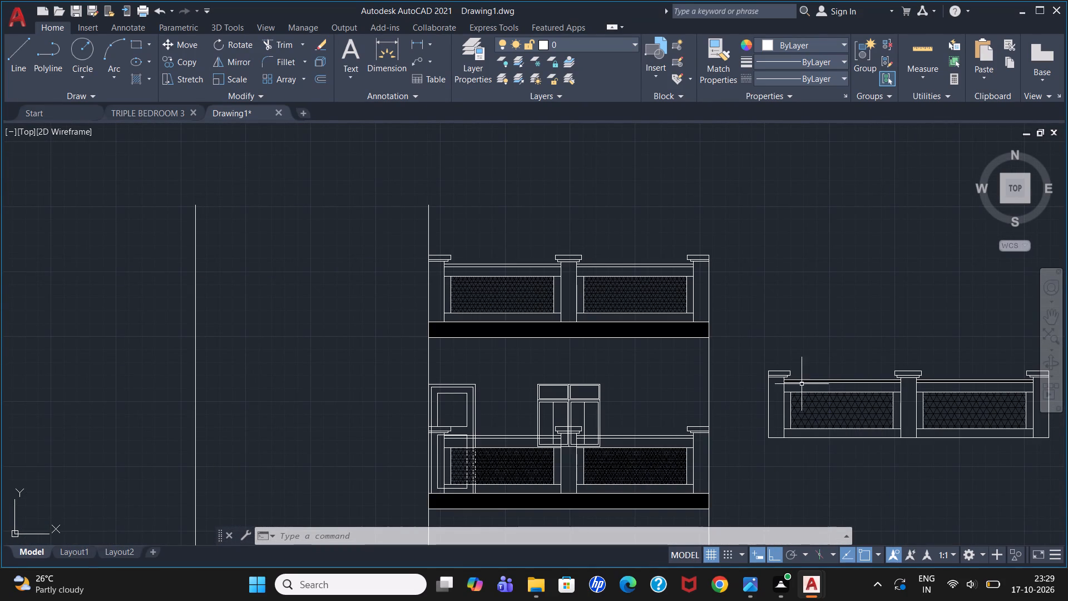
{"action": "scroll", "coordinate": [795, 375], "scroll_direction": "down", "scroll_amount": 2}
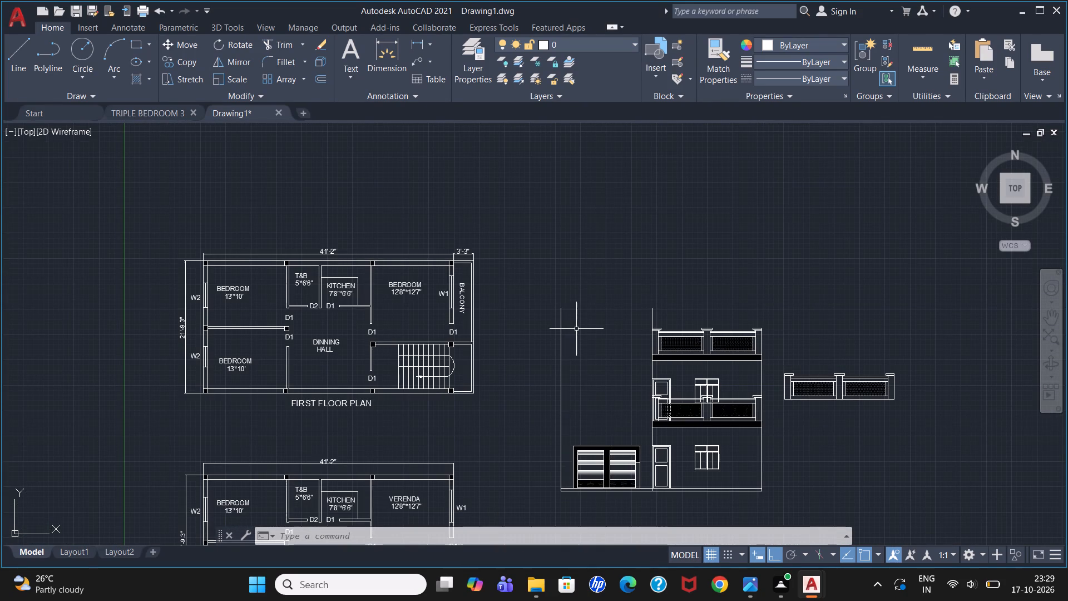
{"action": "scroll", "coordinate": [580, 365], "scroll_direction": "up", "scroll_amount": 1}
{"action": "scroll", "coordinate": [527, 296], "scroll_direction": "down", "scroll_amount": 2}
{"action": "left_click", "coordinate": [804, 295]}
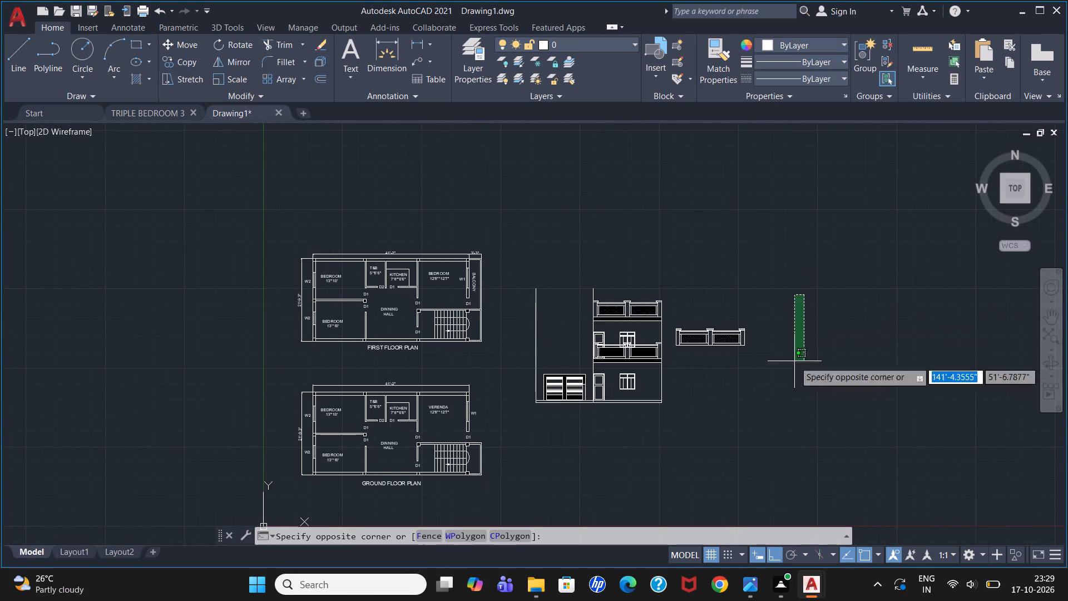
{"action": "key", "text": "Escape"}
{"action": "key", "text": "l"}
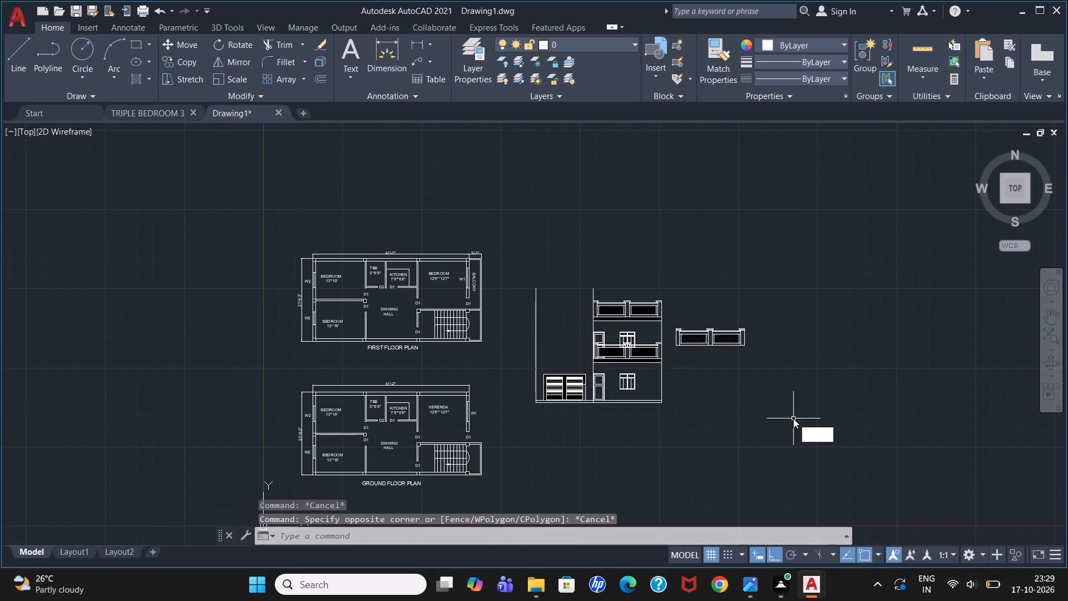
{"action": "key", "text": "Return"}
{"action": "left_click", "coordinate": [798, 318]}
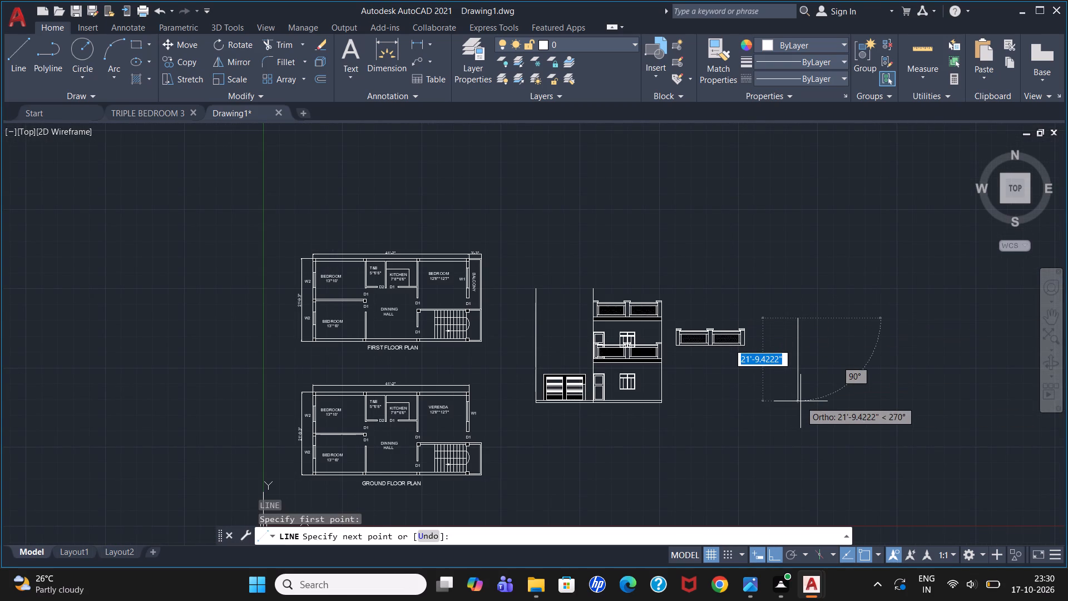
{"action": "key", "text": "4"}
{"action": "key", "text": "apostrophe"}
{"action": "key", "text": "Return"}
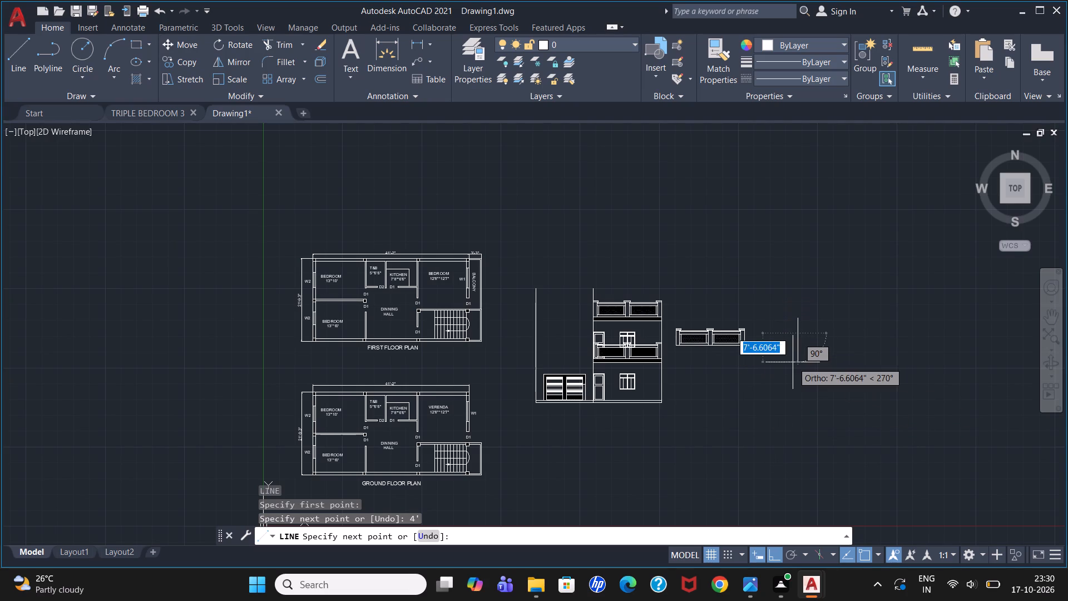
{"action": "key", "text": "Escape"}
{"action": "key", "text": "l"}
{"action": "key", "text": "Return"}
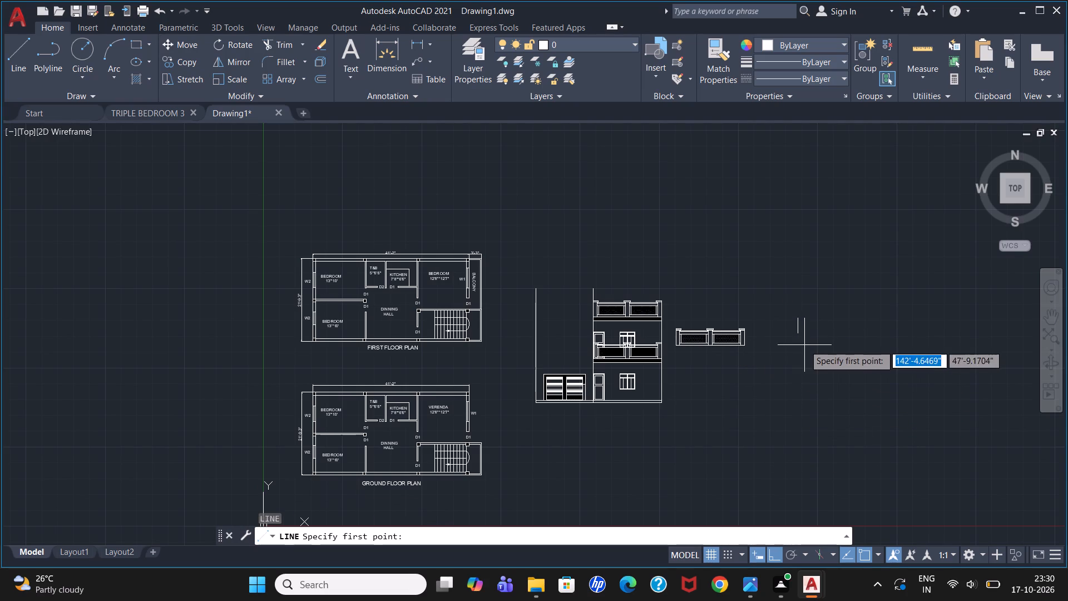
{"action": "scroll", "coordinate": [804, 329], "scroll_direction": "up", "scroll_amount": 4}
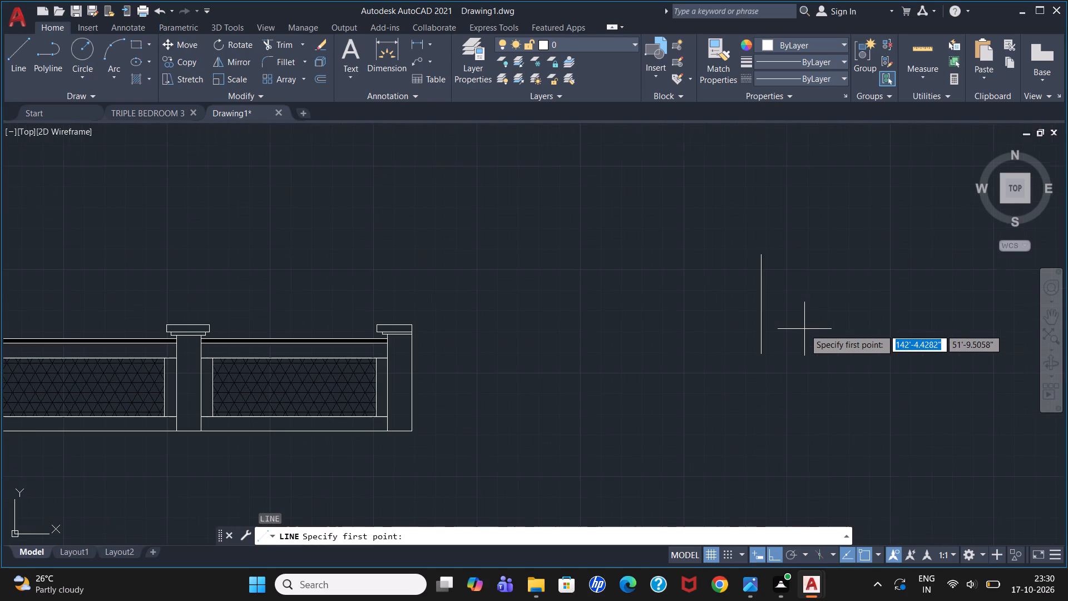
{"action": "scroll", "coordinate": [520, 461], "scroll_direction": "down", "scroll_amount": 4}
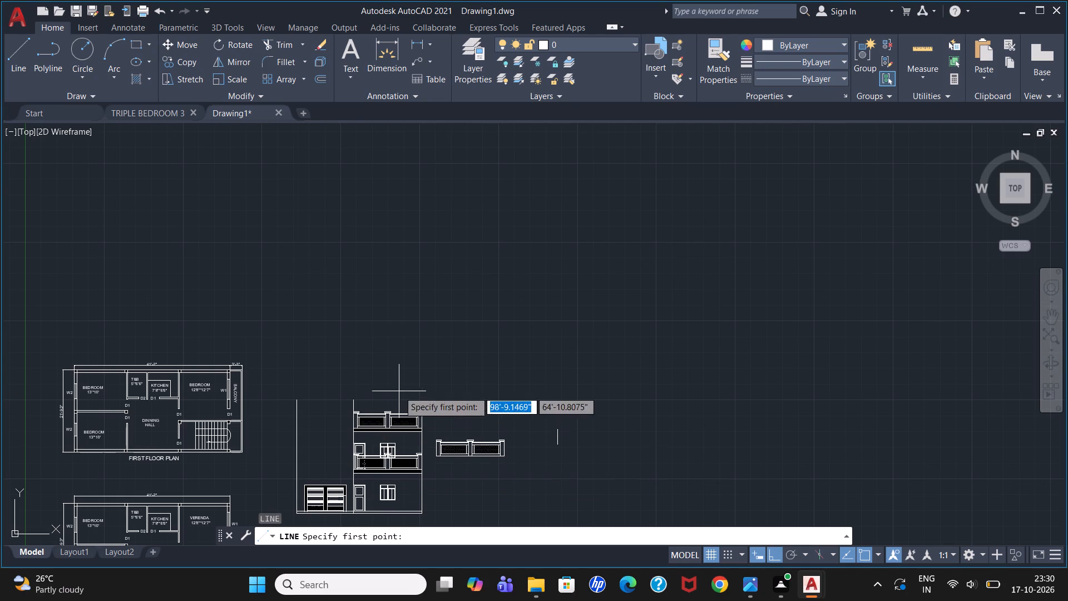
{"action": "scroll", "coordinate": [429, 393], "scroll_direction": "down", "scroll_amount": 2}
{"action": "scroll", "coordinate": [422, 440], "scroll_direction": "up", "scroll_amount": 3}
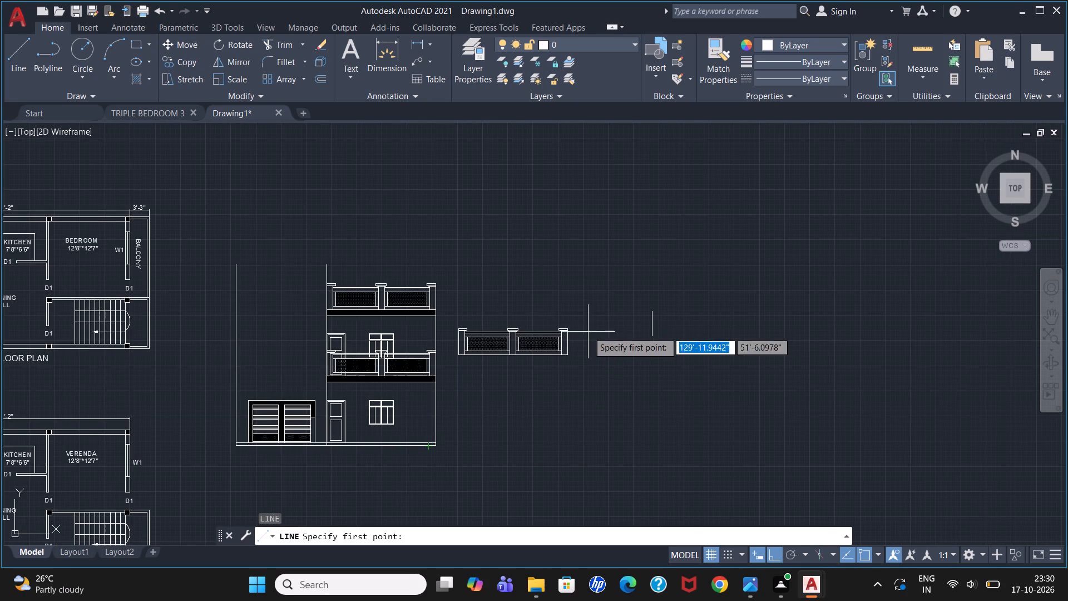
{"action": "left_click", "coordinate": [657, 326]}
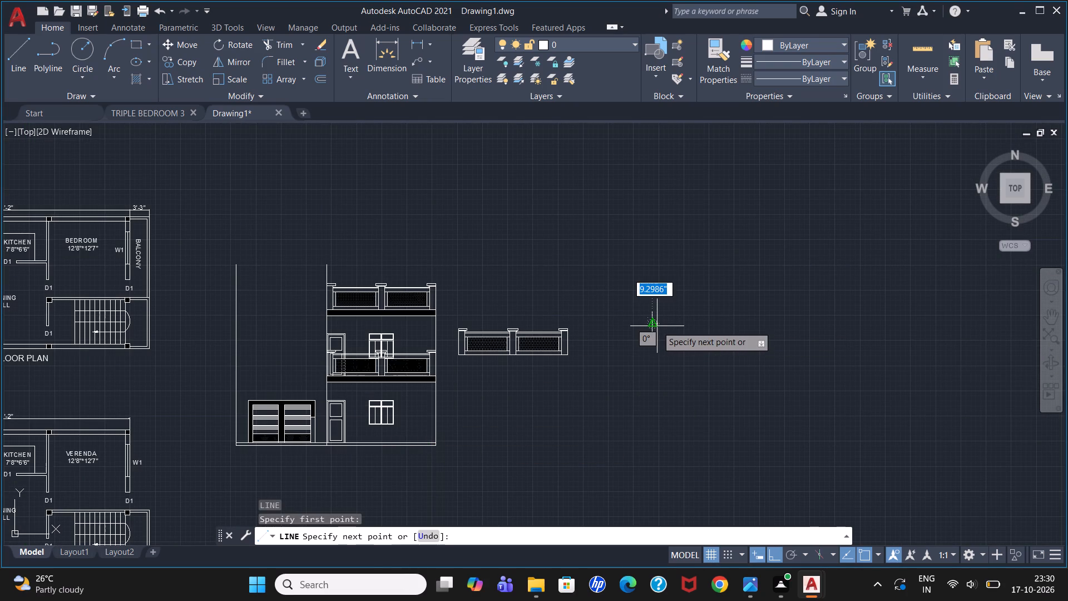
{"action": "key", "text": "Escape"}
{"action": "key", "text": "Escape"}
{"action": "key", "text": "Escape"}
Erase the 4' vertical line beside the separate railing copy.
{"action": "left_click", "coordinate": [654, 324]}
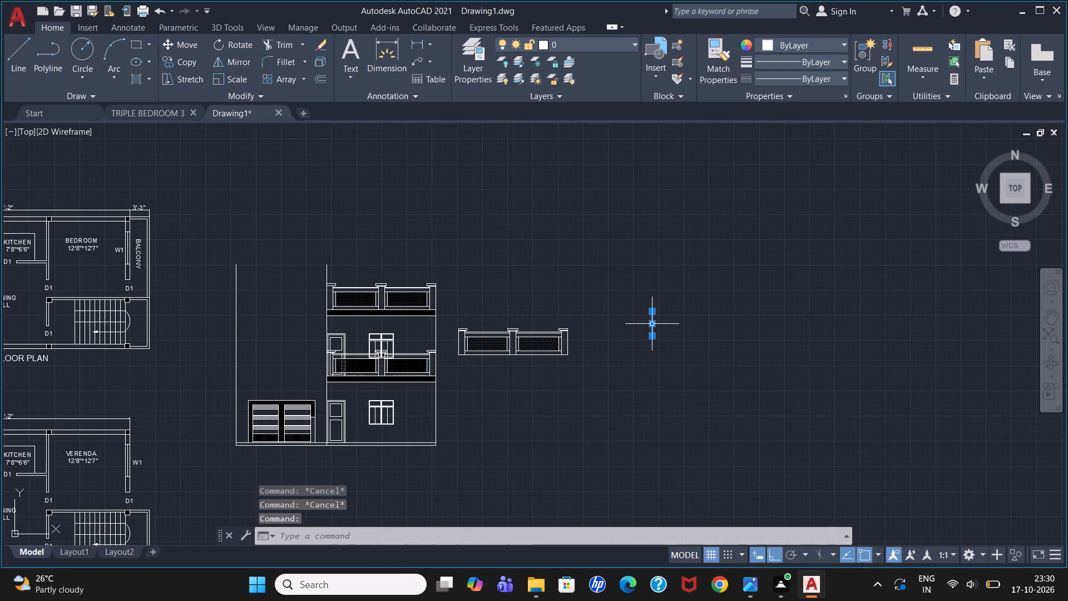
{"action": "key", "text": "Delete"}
Draw a closed rectangle 2' wide and 5' high with lines, to the right of the separate railing copy.
{"action": "key", "text": "l"}
{"action": "key", "text": "Return"}
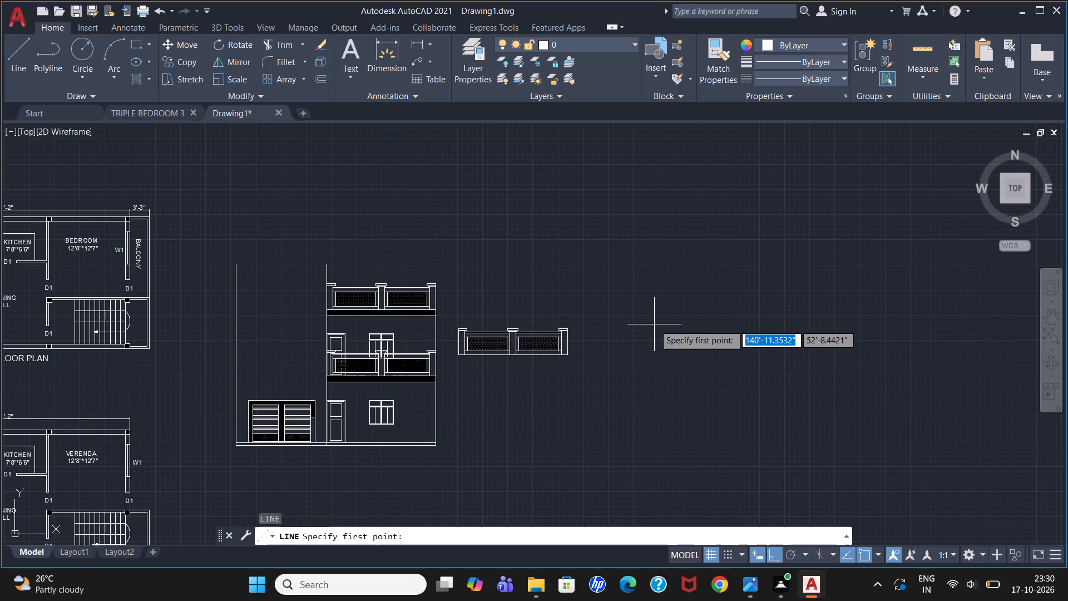
{"action": "left_click", "coordinate": [654, 324]}
{"action": "type", "text": "5'"}
{"action": "key", "text": "Return"}
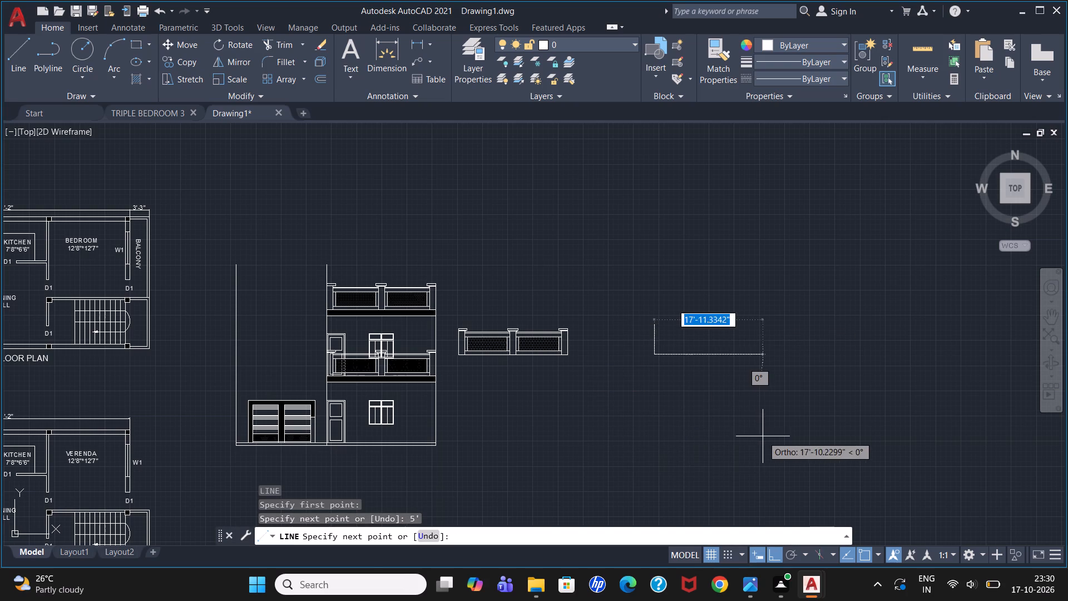
{"action": "scroll", "coordinate": [704, 401], "scroll_direction": "up", "scroll_amount": 2}
{"action": "type", "text": "2'"}
{"action": "key", "text": "Return"}
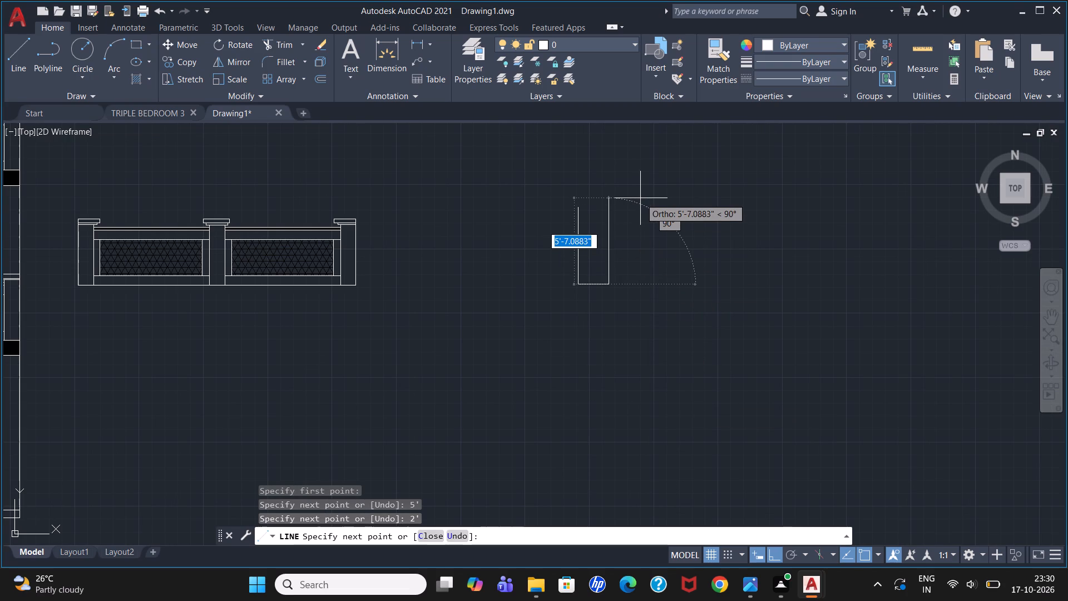
{"action": "type", "text": "5'"}
{"action": "key", "text": "Return"}
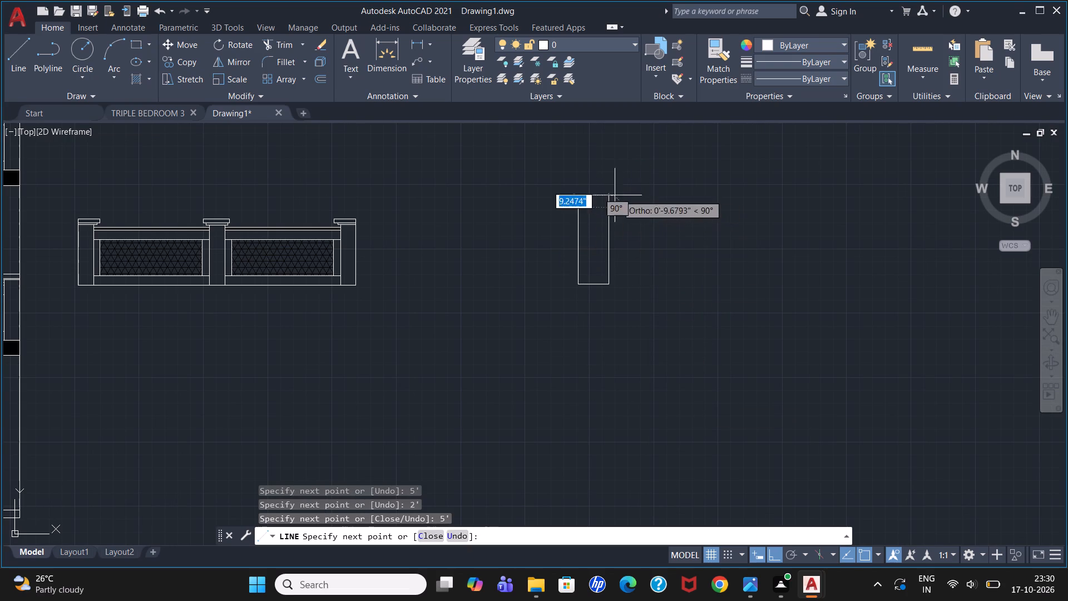
{"action": "key", "text": "2"}
{"action": "key", "text": "apostrophe"}
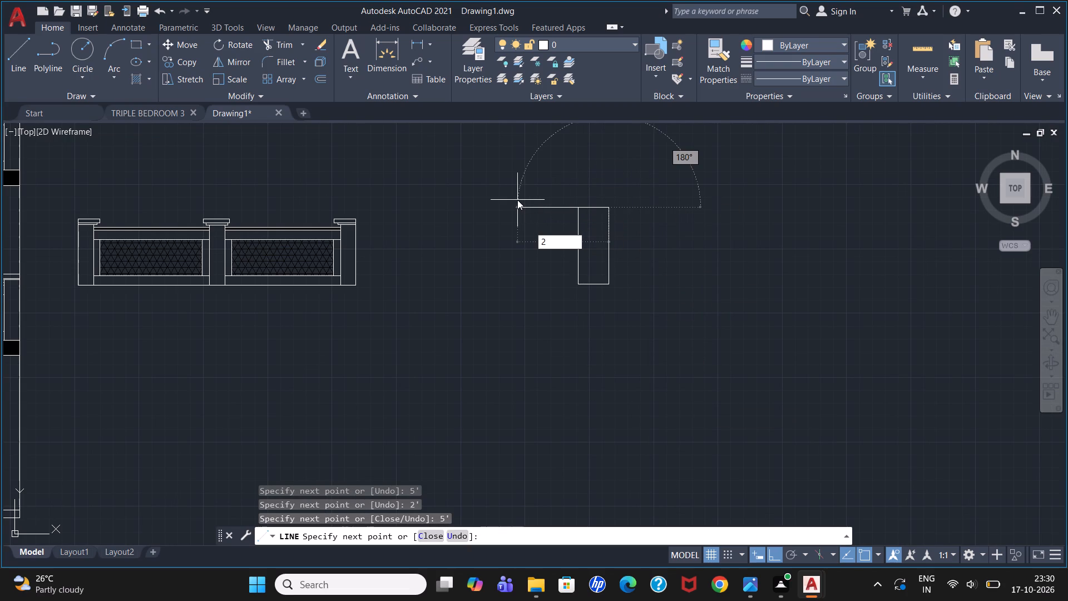
{"action": "key", "text": "Return"}
{"action": "key", "text": "Escape"}
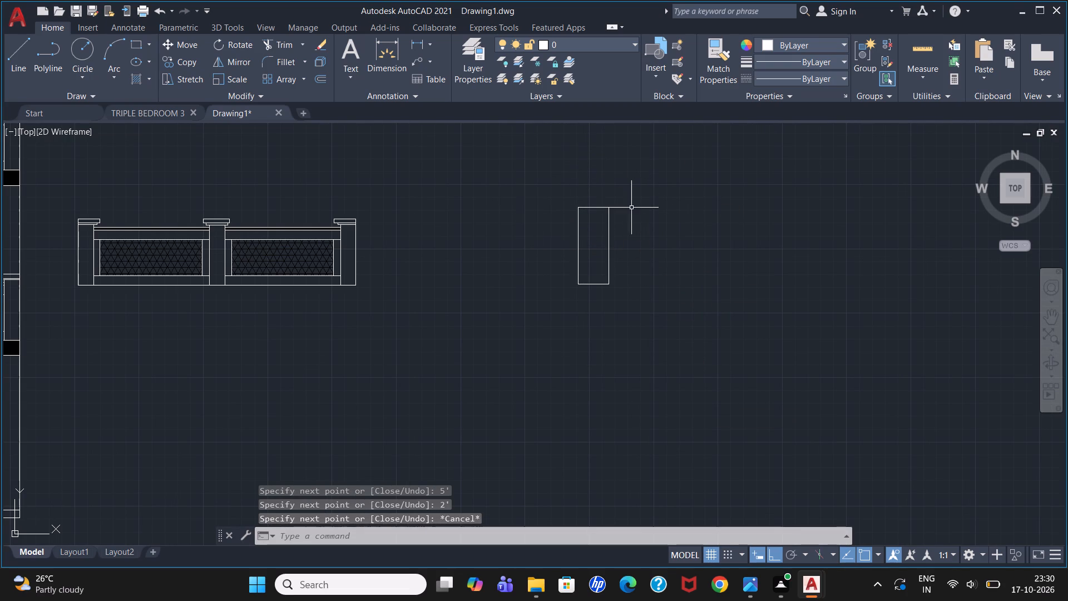
Offset the rectangle's top edge downward three times in succession at 2' spacing, the last one below the bottom edge.
{"action": "scroll", "coordinate": [600, 203], "scroll_direction": "up", "scroll_amount": 2}
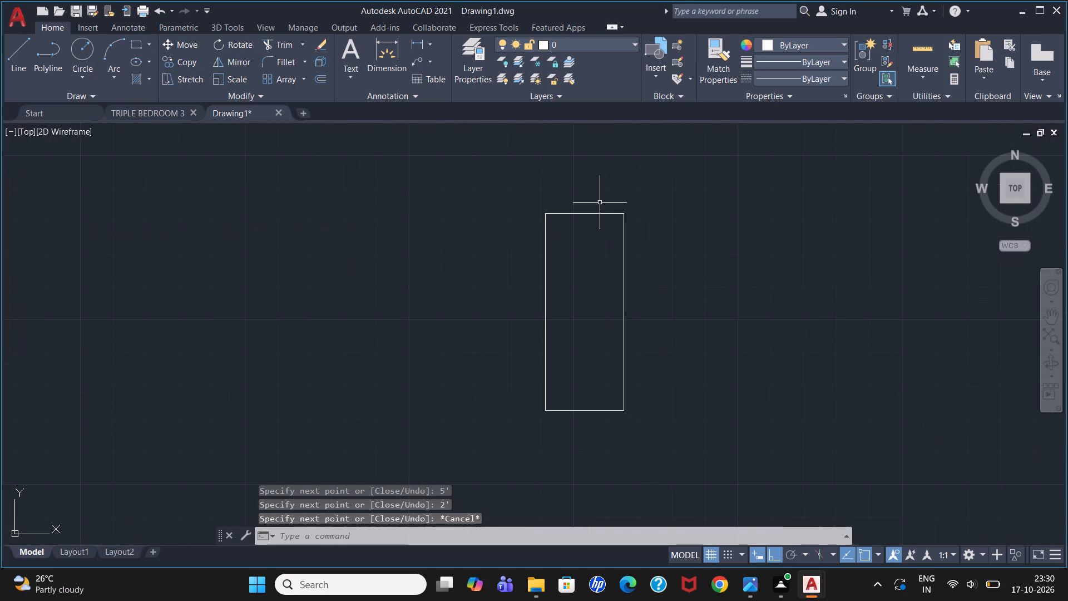
{"action": "key", "text": "o"}
{"action": "key", "text": "Return"}
{"action": "type", "text": "2'"}
{"action": "key", "text": "Return"}
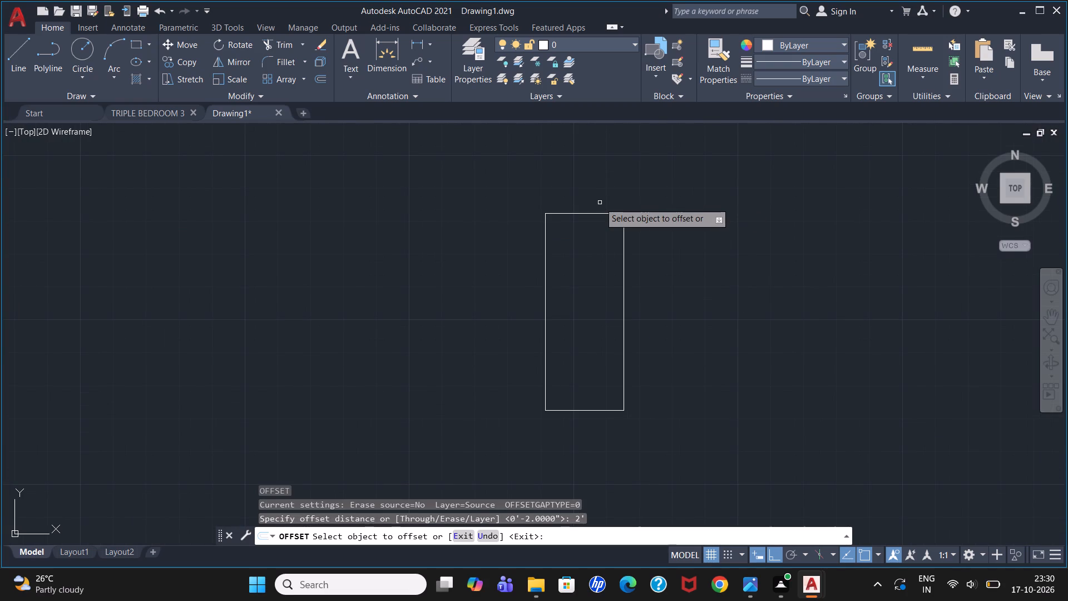
{"action": "left_click", "coordinate": [597, 212]}
{"action": "left_click", "coordinate": [597, 261]}
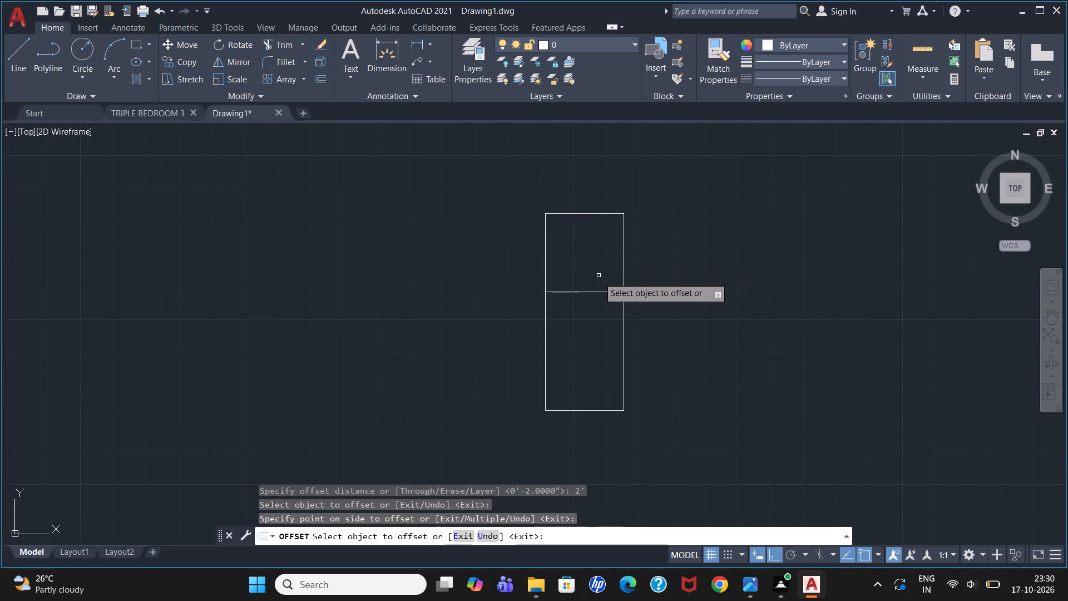
{"action": "left_click", "coordinate": [594, 292]}
{"action": "left_click", "coordinate": [598, 348]}
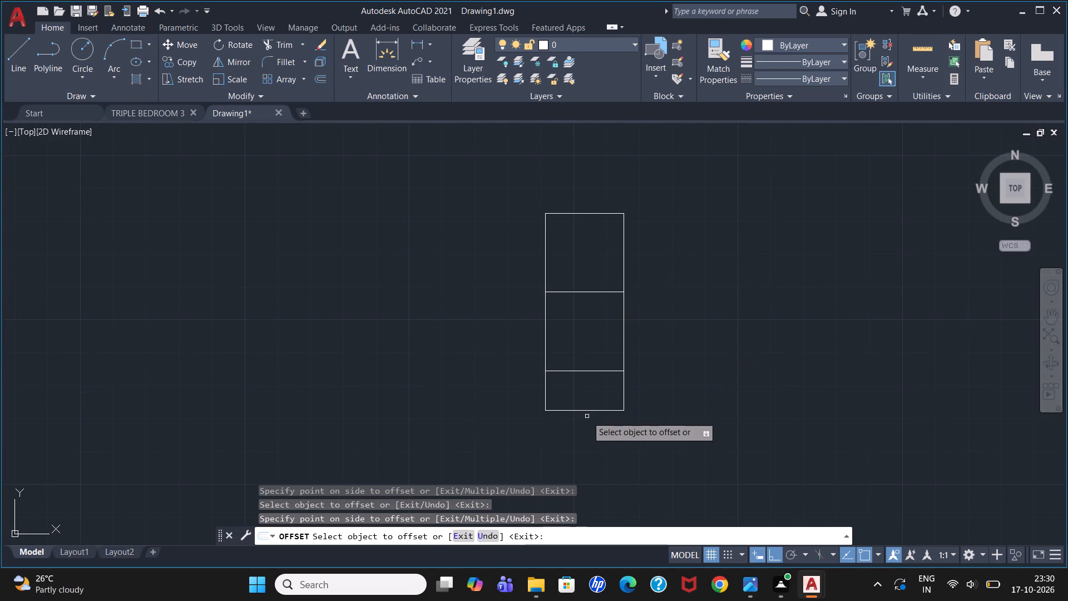
{"action": "left_click", "coordinate": [592, 371]}
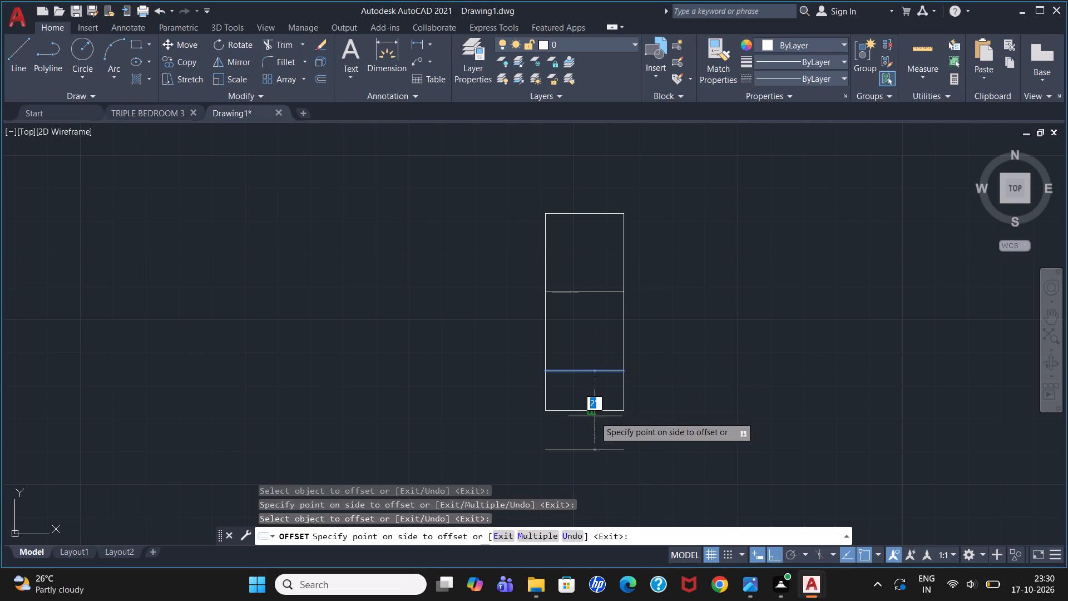
{"action": "left_click", "coordinate": [594, 432]}
{"action": "key", "text": "Escape"}
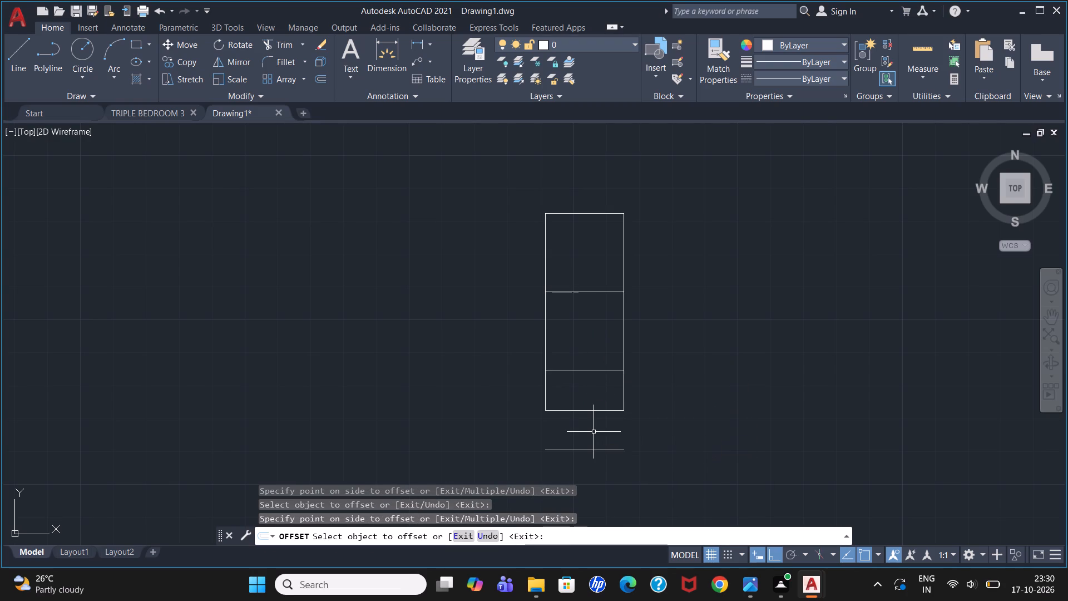
Extend both rectangle sides down to the lowest offset line and erase the original bottom edge.
{"action": "type", "text": "EX"}
{"action": "key", "text": "Return"}
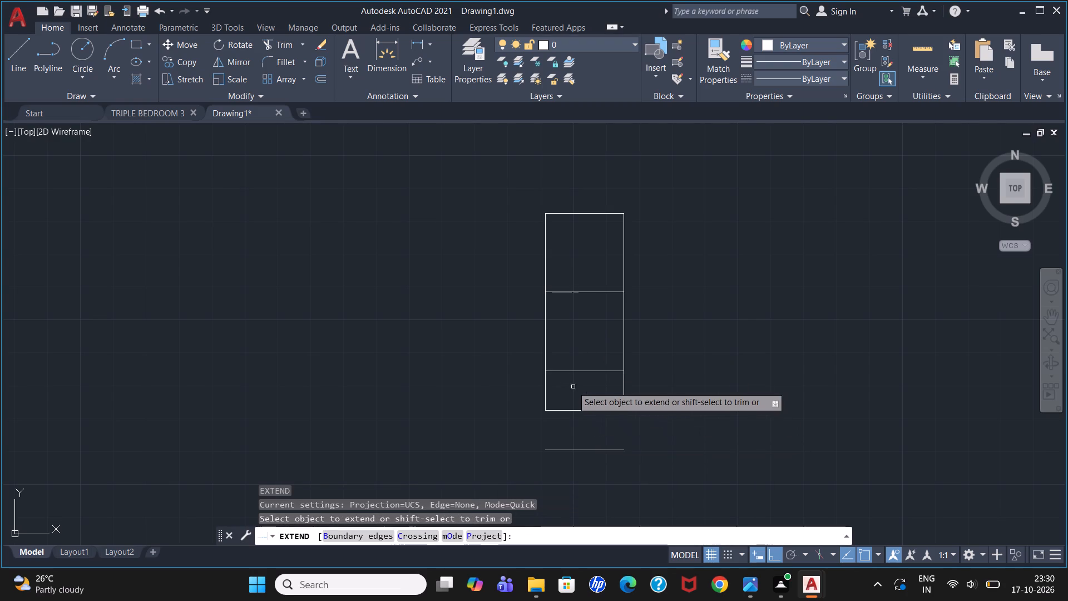
{"action": "left_click", "coordinate": [544, 397]}
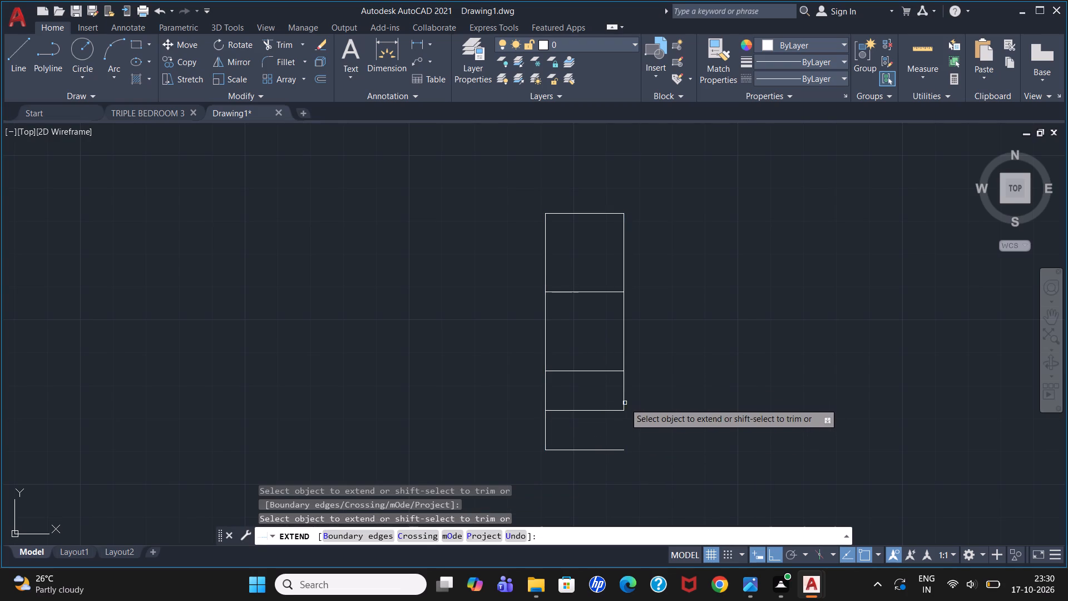
{"action": "left_click", "coordinate": [622, 401]}
{"action": "key", "text": "Escape"}
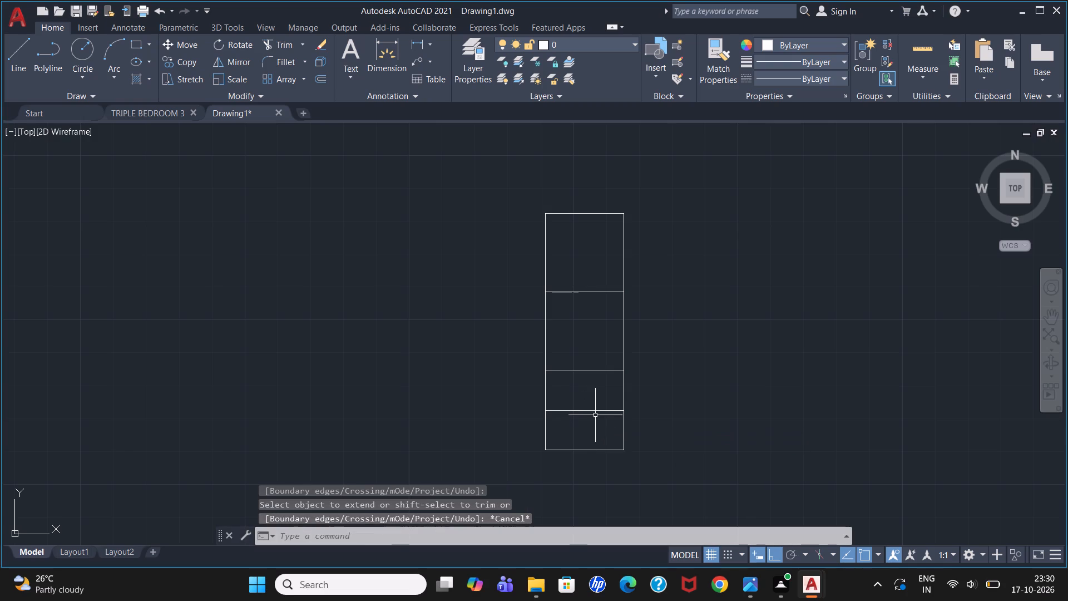
{"action": "left_click", "coordinate": [595, 409]}
{"action": "key", "text": "Delete"}
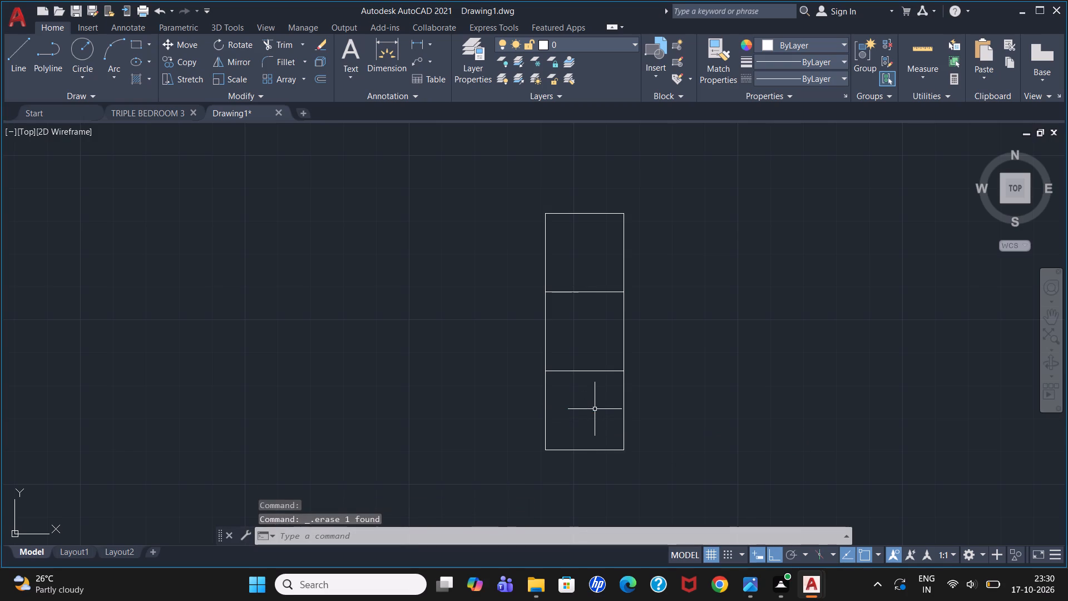
Draw a vertical centre line from the midpoint of the rectangle's top edge to its bottom edge.
{"action": "key", "text": "l"}
{"action": "key", "text": "Return"}
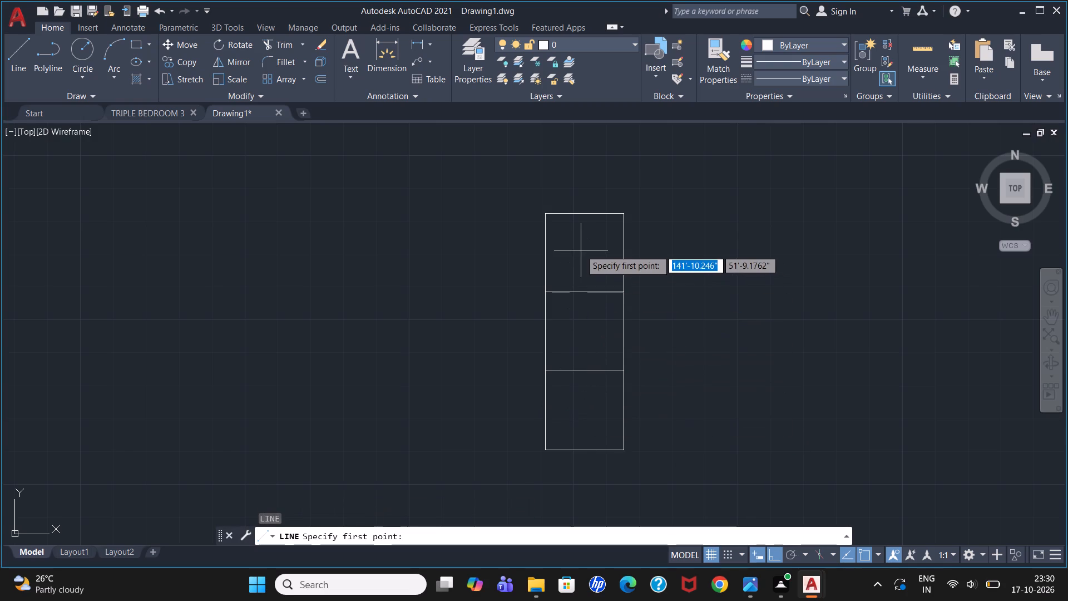
{"action": "left_click", "coordinate": [587, 213]}
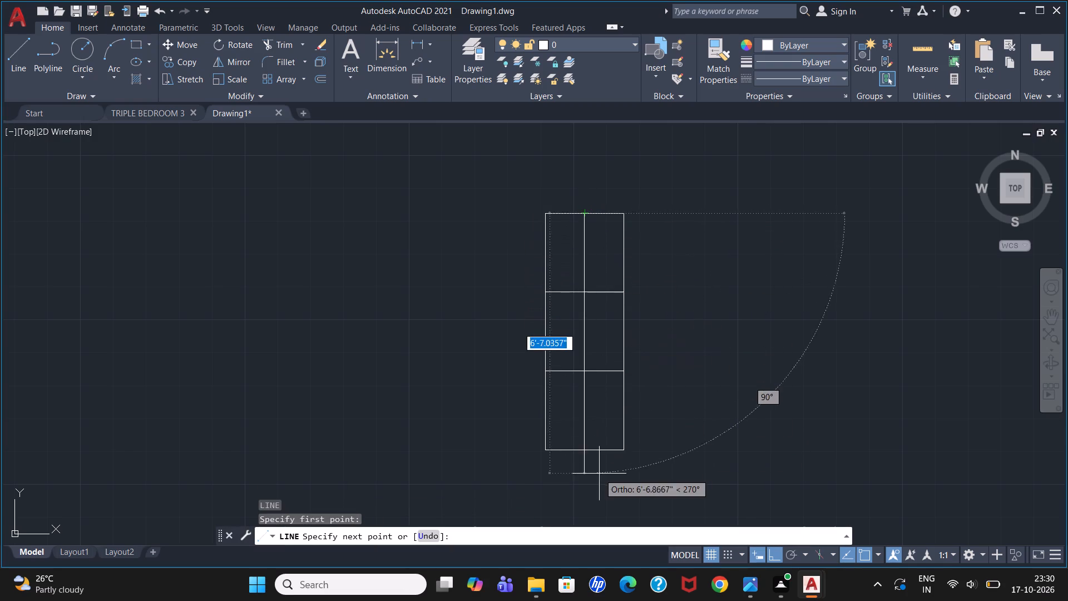
{"action": "left_click", "coordinate": [586, 452]}
{"action": "key", "text": "Escape"}
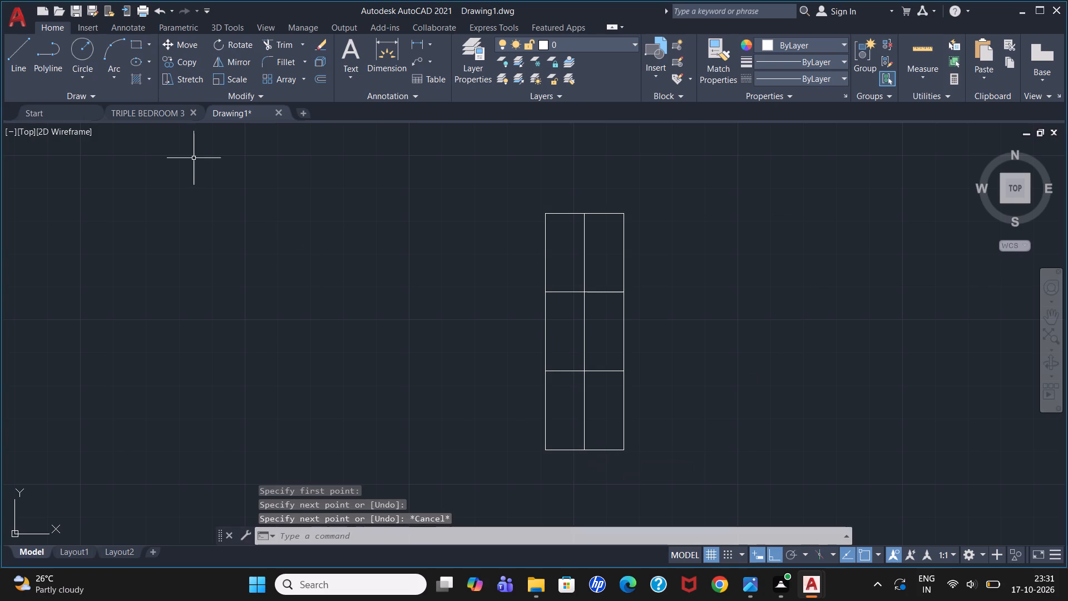
Draw a three-point arc capping the tall panel's top edge and trim its overhang beyond the panel's right side.
{"action": "left_click", "coordinate": [108, 53]}
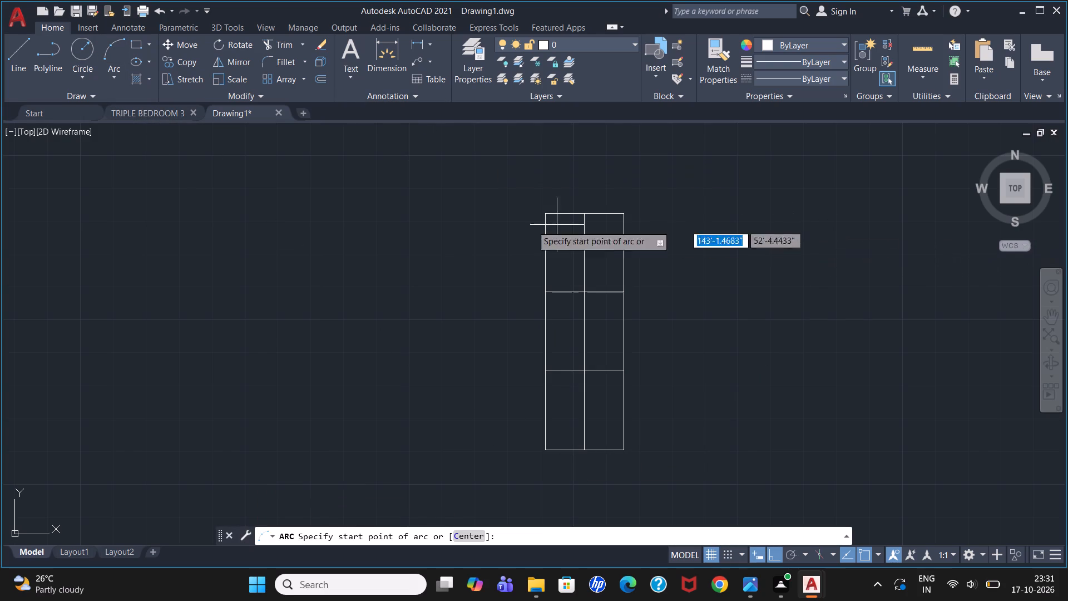
{"action": "left_click", "coordinate": [548, 208]}
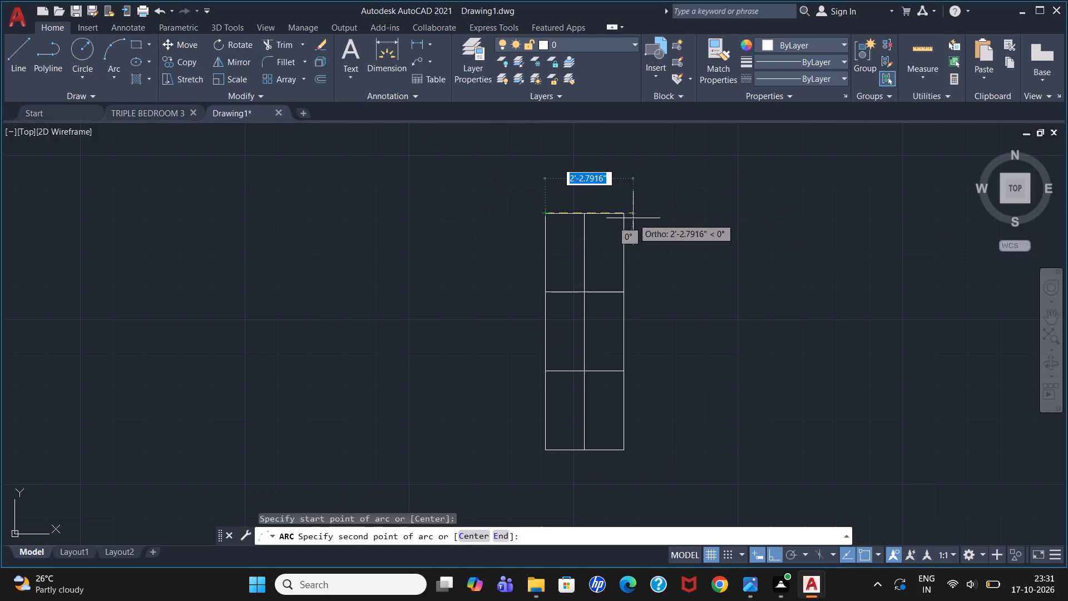
{"action": "left_click", "coordinate": [619, 214]}
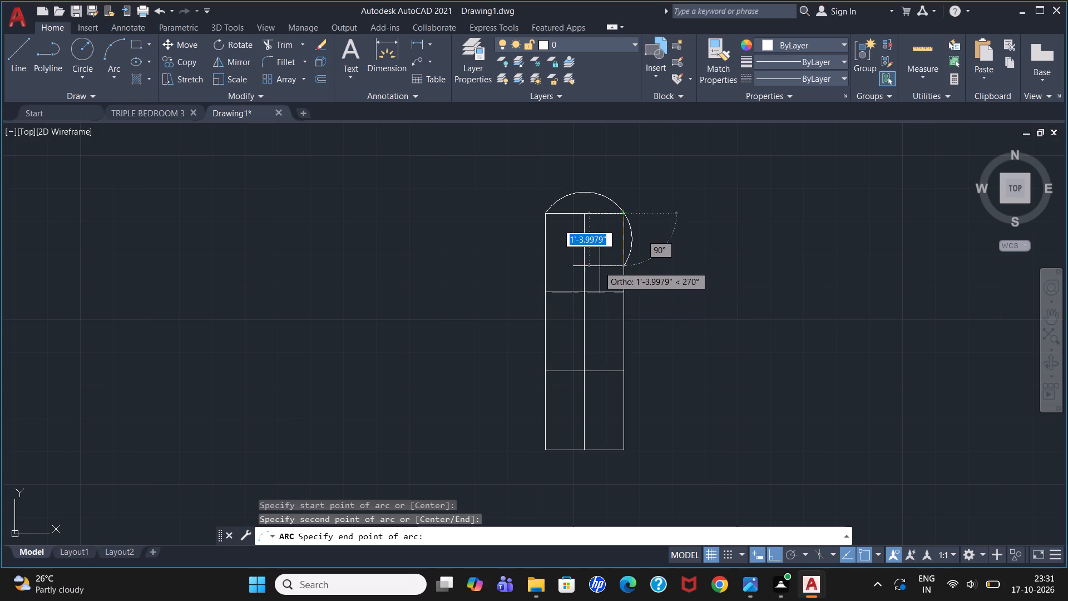
{"action": "left_click", "coordinate": [642, 240]}
{"action": "type", "text": "TR"}
{"action": "key", "text": "Return"}
{"action": "scroll", "coordinate": [642, 240], "scroll_direction": "up", "scroll_amount": 3}
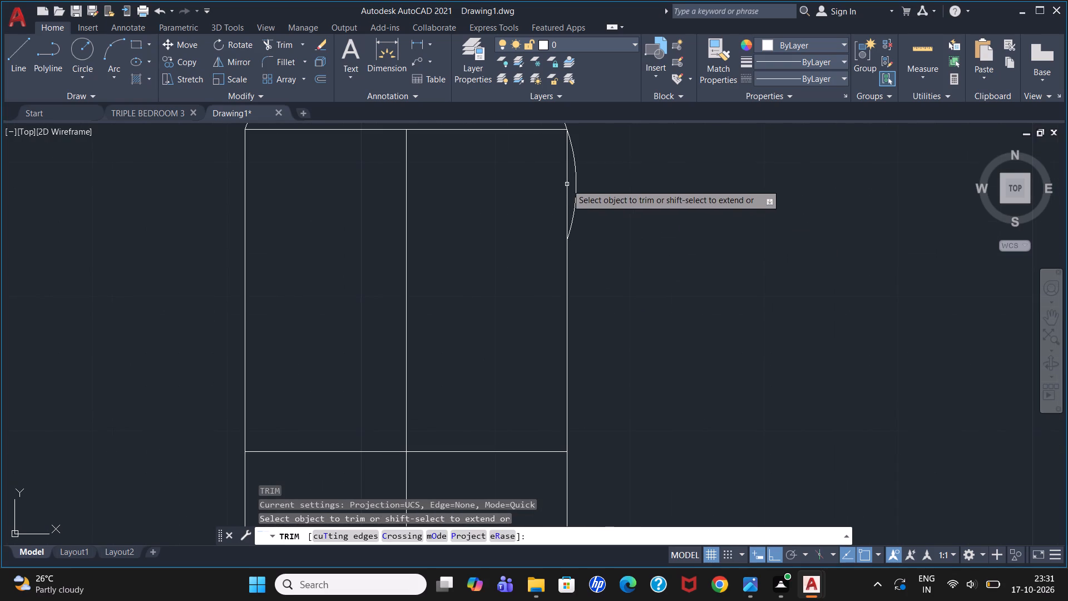
{"action": "left_click", "coordinate": [575, 190]}
{"action": "scroll", "coordinate": [578, 181], "scroll_direction": "down", "scroll_amount": 4}
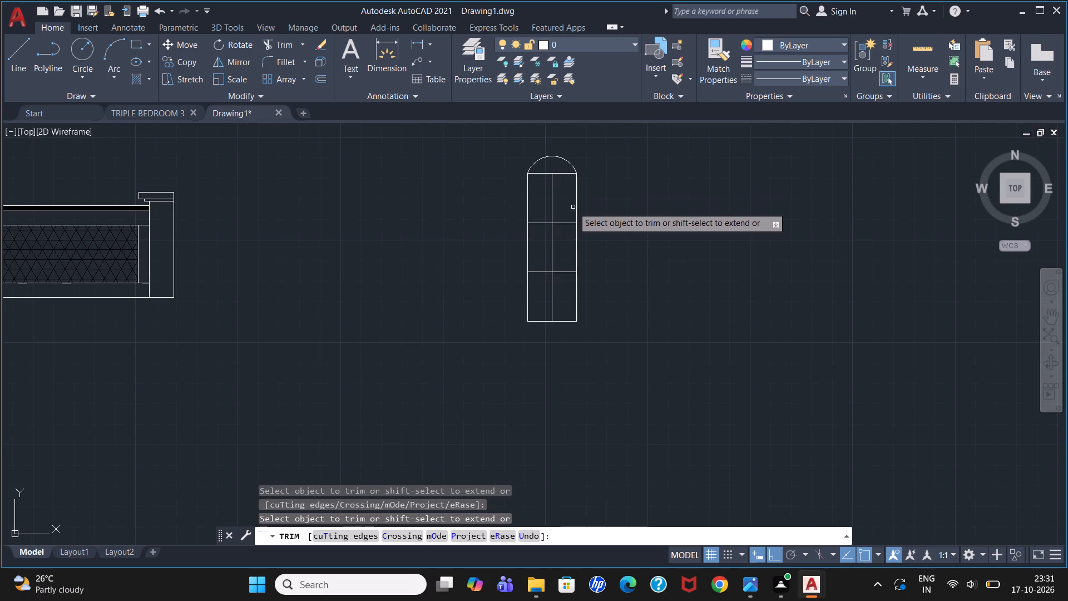
{"action": "key", "text": "Escape"}
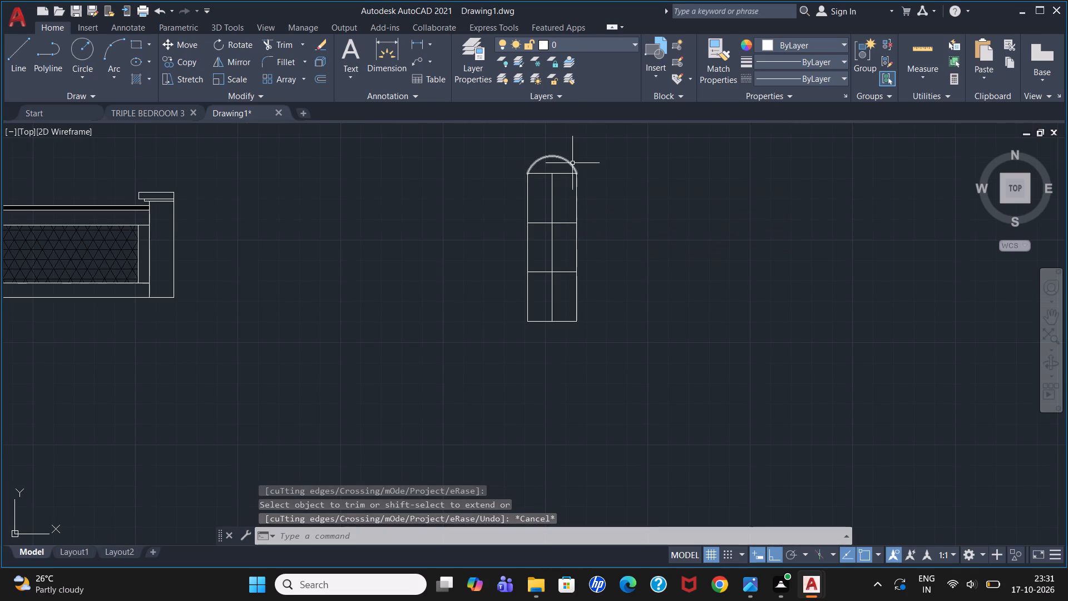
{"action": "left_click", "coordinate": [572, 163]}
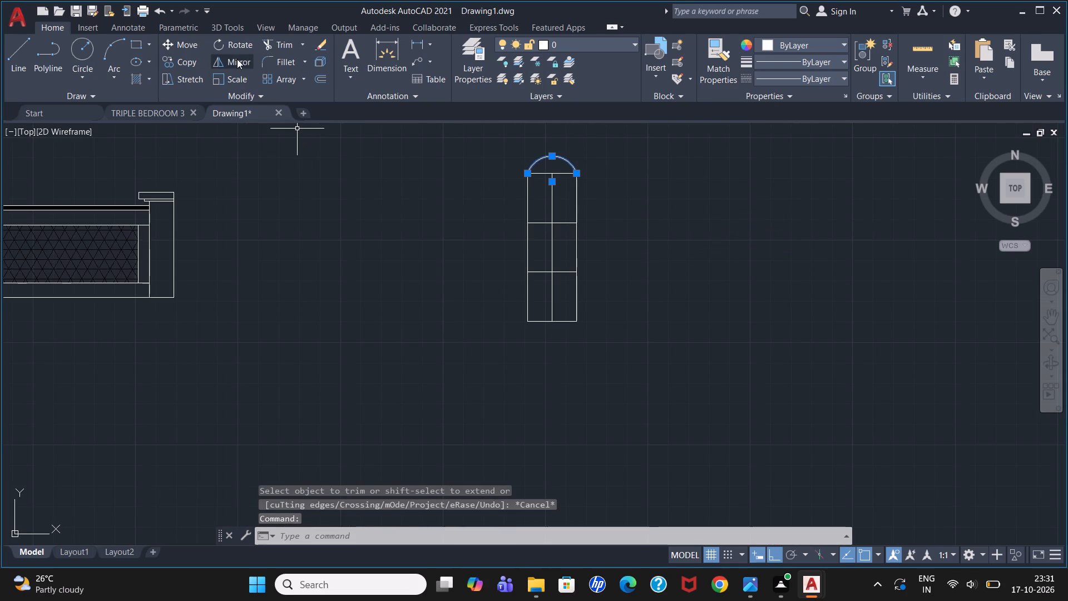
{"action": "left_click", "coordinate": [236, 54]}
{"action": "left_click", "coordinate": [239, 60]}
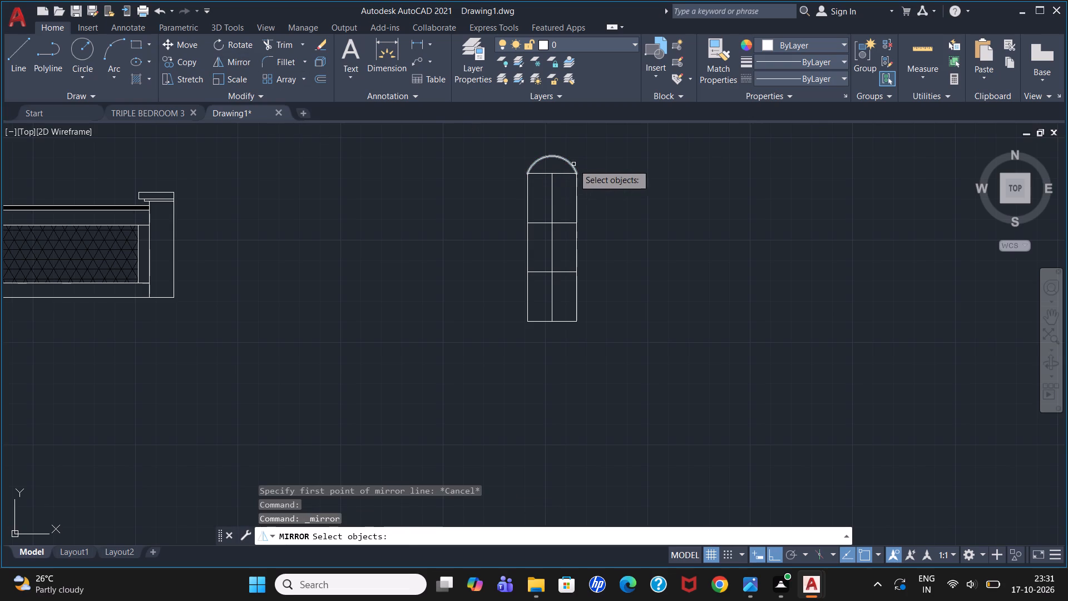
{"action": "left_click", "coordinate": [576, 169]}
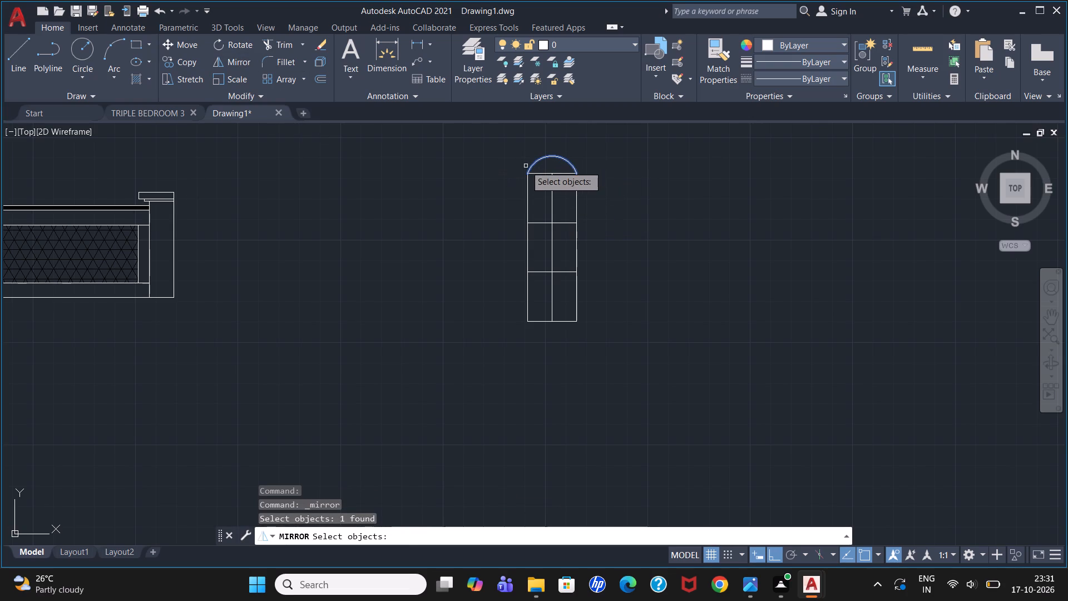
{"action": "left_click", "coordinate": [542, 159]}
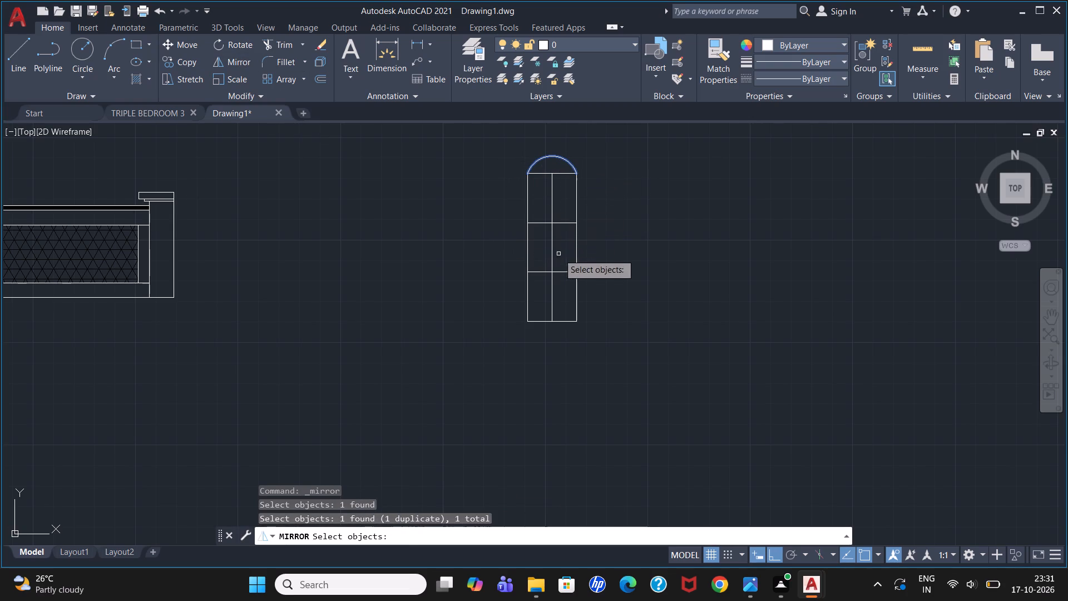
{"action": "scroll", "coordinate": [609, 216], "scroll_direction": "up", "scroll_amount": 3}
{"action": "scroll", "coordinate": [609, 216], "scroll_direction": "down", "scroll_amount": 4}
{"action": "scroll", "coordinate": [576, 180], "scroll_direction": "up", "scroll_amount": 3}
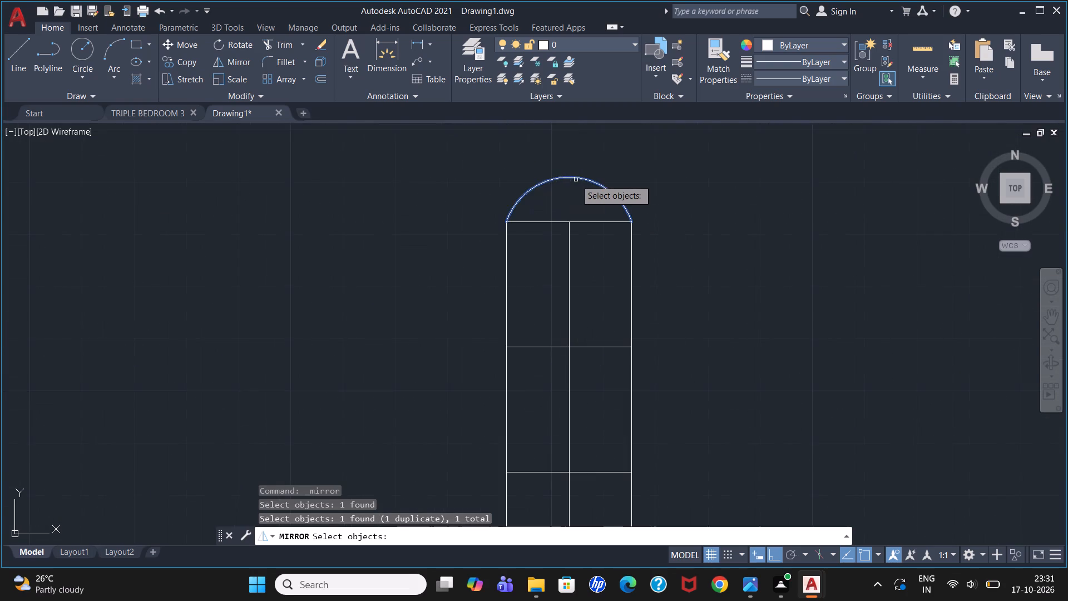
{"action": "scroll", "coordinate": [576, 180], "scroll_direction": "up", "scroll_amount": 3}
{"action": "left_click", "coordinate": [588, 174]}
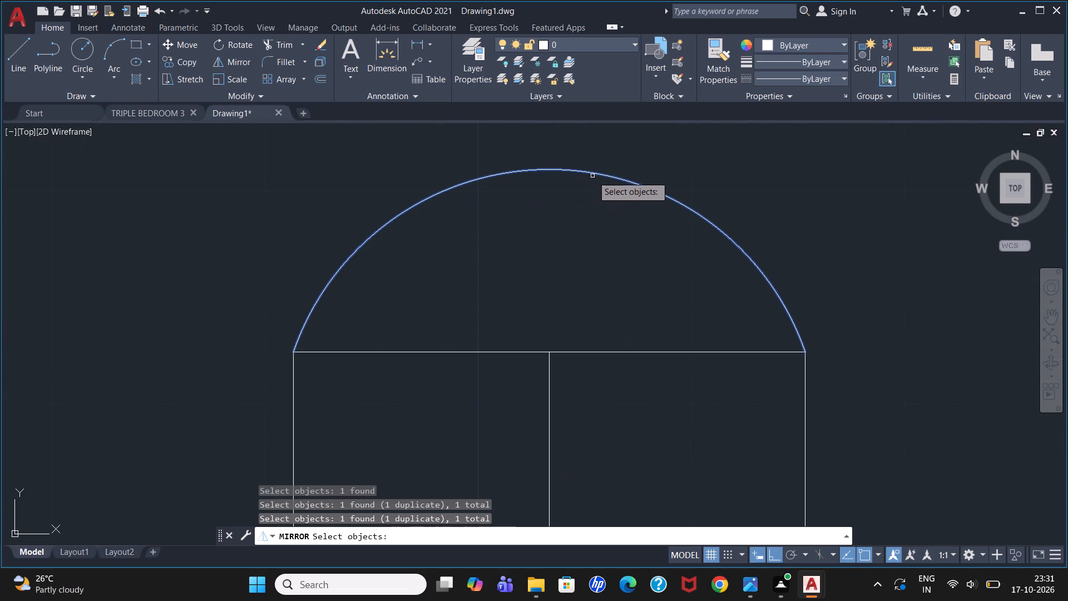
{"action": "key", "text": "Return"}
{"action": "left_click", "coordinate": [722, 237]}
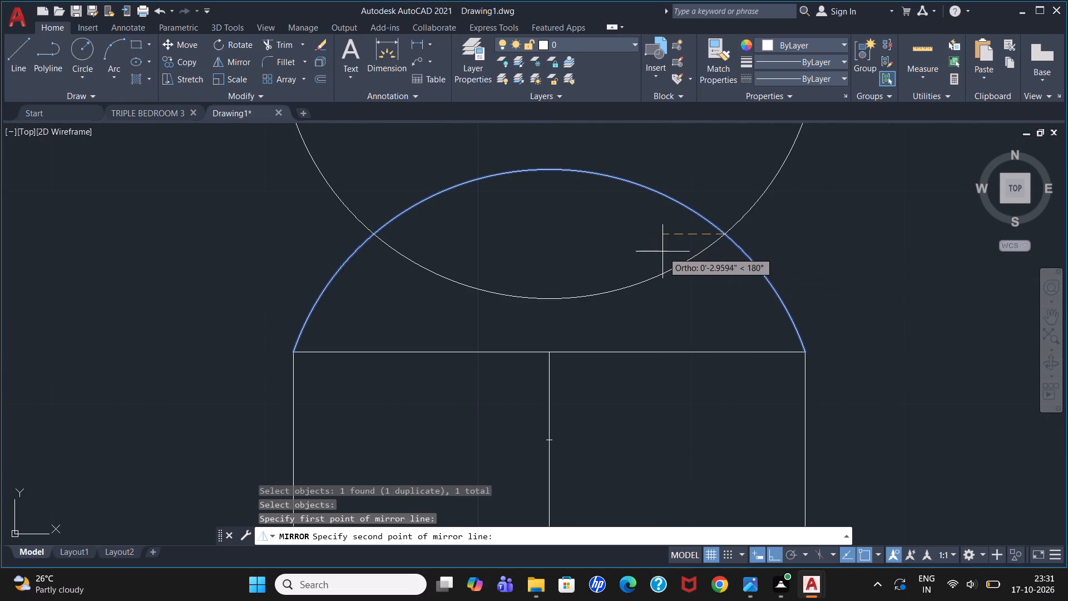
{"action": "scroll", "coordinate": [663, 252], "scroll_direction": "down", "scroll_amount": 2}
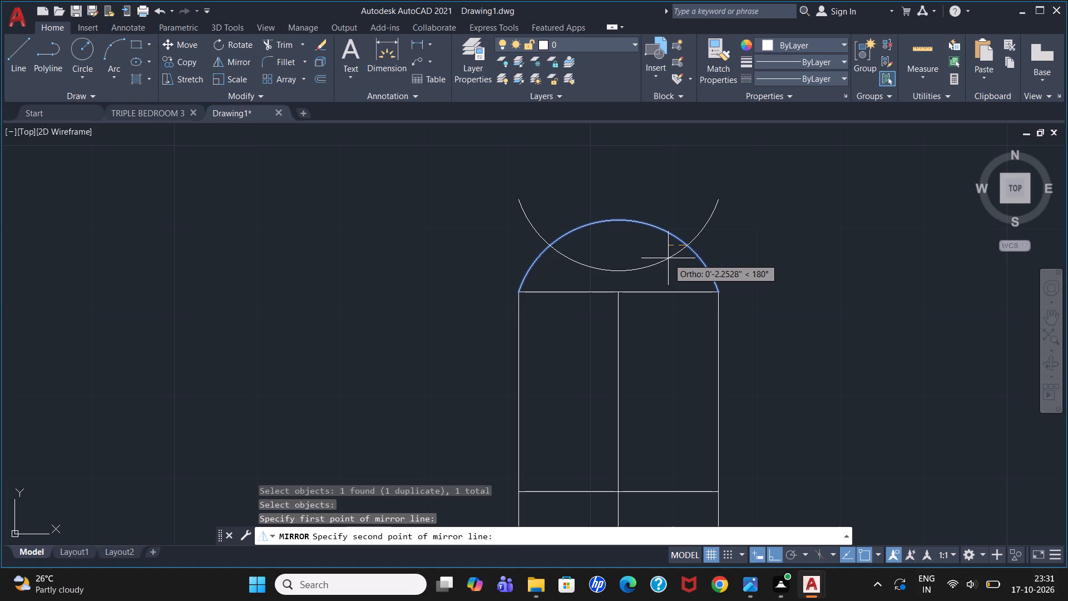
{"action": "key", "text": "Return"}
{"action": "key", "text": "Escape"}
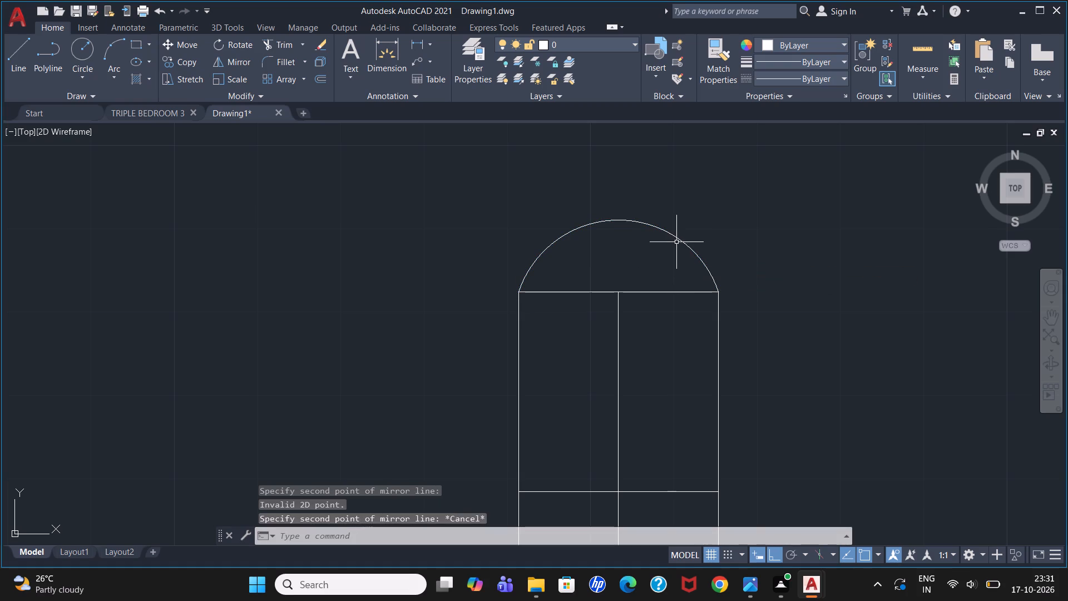
Mirror the top arc about a horizontal line through its crown, keeping the original arc.
{"action": "left_click", "coordinate": [678, 238]}
{"action": "left_click", "coordinate": [224, 56]}
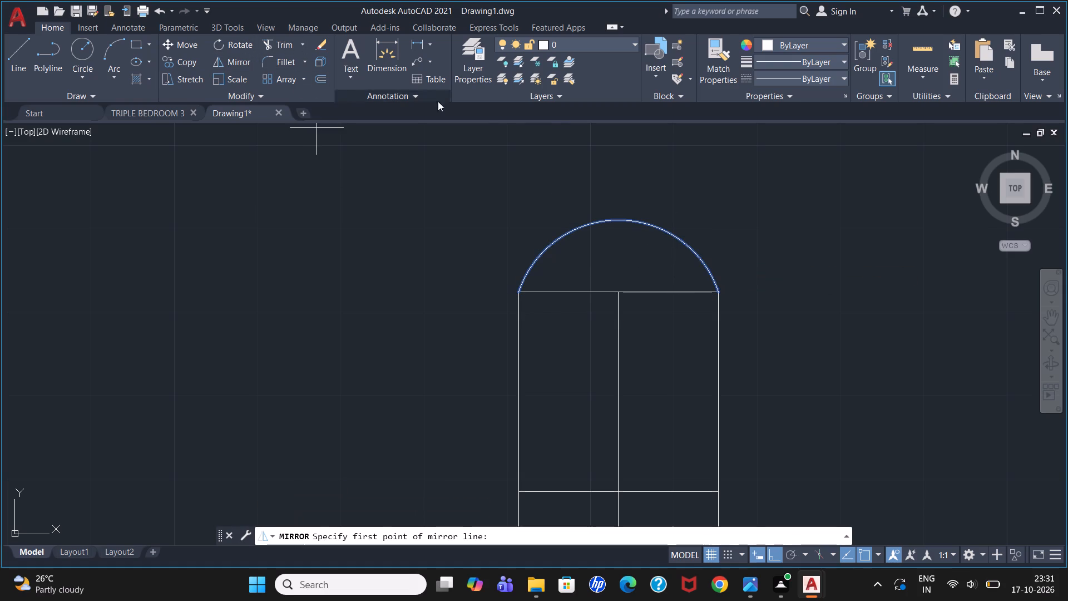
{"action": "left_click", "coordinate": [605, 218]}
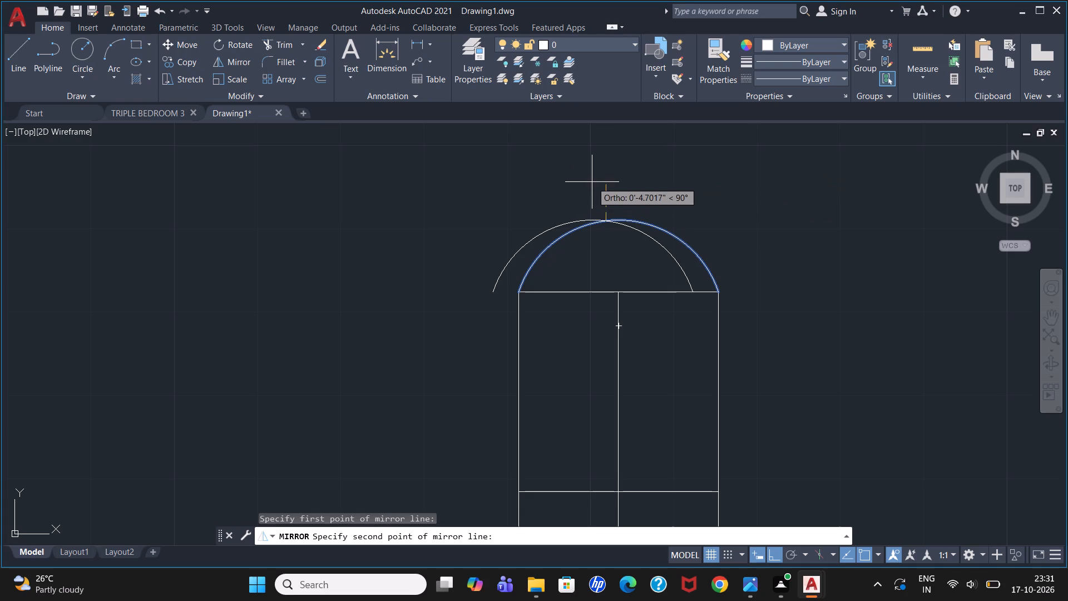
{"action": "left_click", "coordinate": [634, 248]}
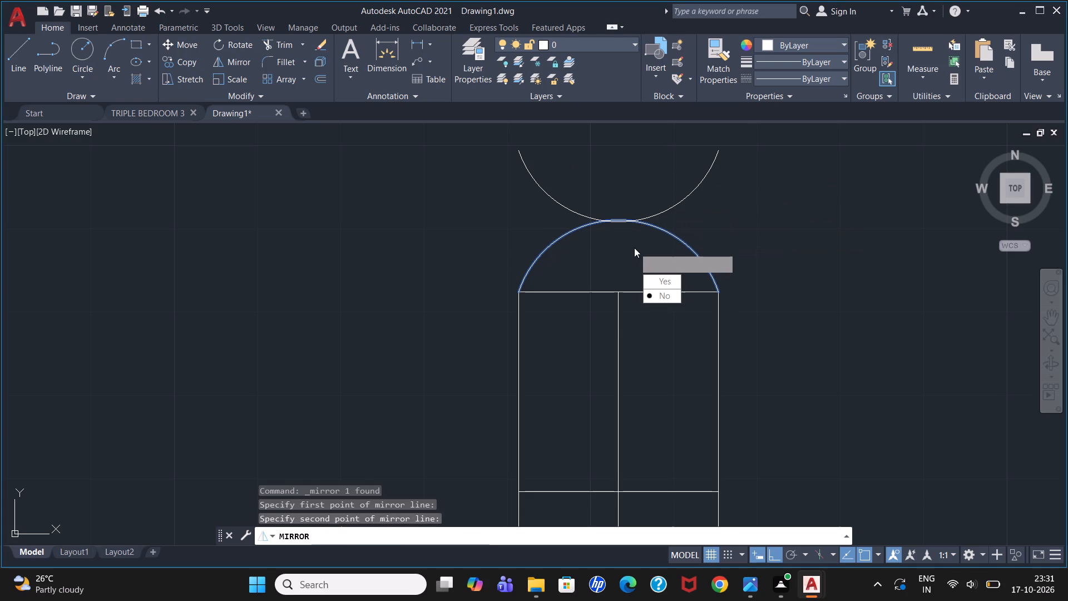
{"action": "left_click_drag", "start_coordinate": [663, 293], "coordinate": [634, 248]}
Move the mirrored arc down by its left end onto the bottom-left corner of the tall panel.
{"action": "left_click", "coordinate": [646, 218]}
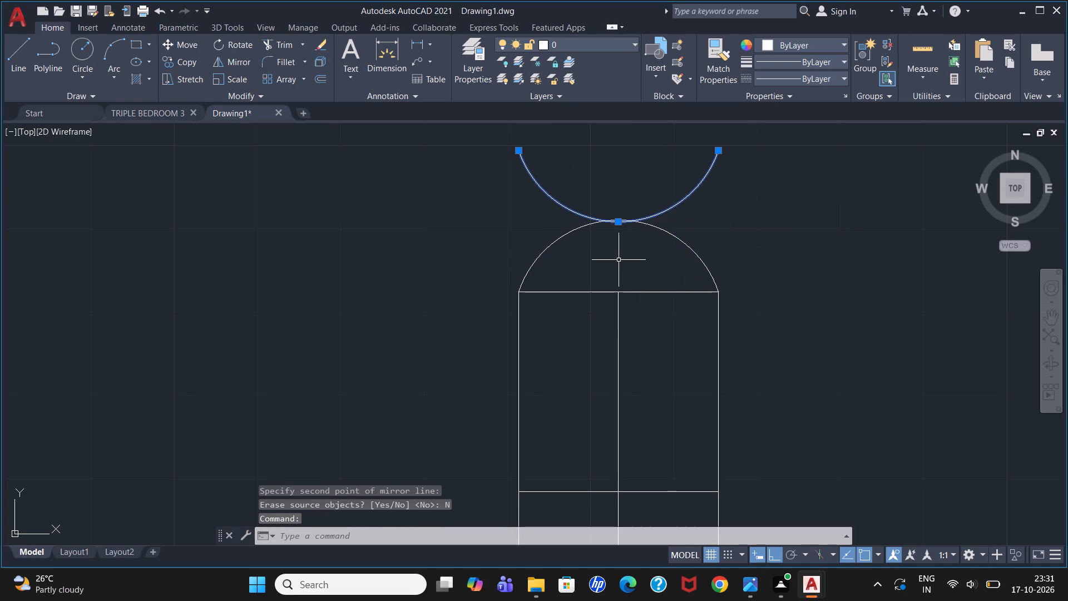
{"action": "key", "text": "m"}
{"action": "key", "text": "Return"}
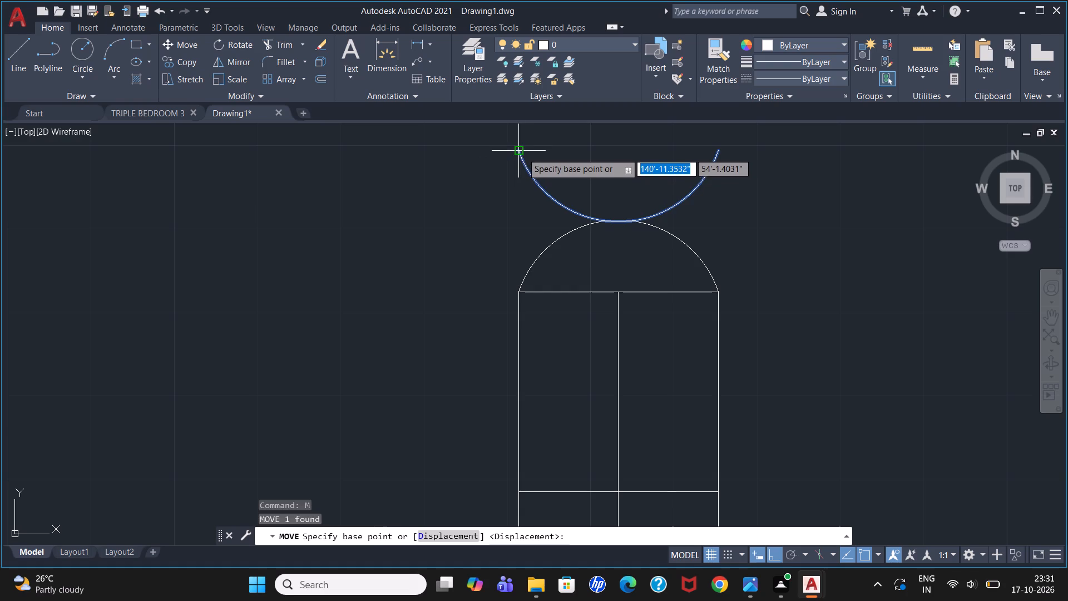
{"action": "left_click", "coordinate": [522, 153]}
{"action": "scroll", "coordinate": [522, 353], "scroll_direction": "down", "scroll_amount": 4}
{"action": "scroll", "coordinate": [515, 437], "scroll_direction": "up", "scroll_amount": 3}
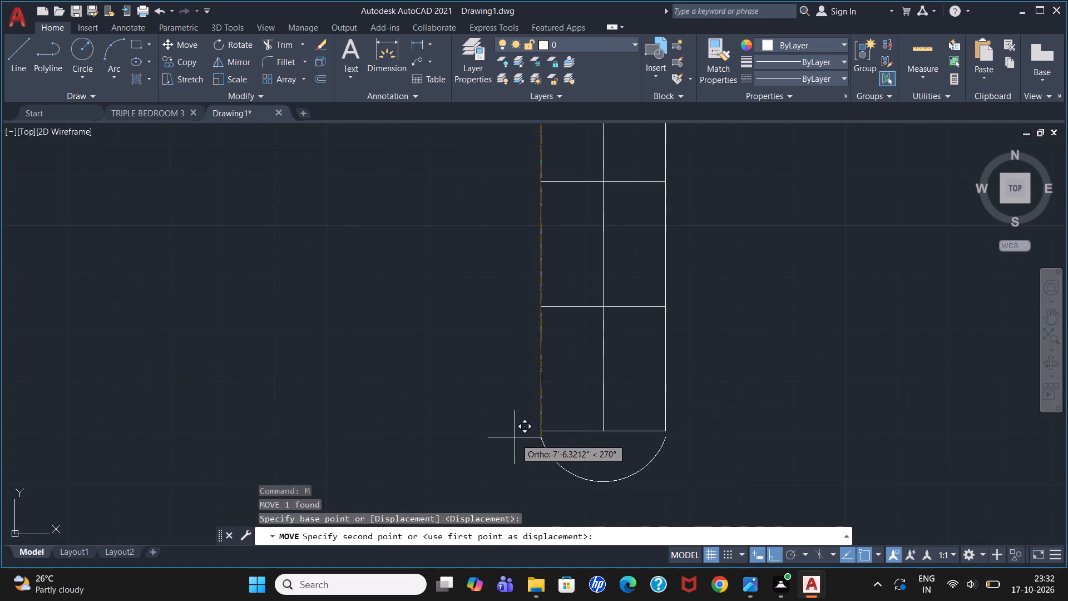
{"action": "left_click", "coordinate": [539, 435]}
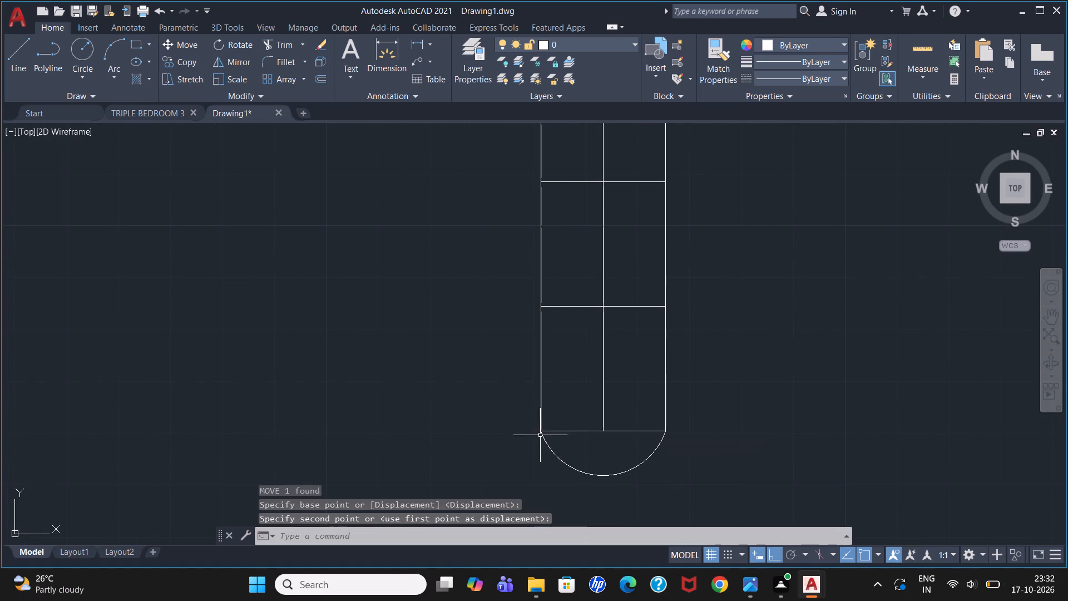
{"action": "key", "text": "Escape"}
{"action": "key", "text": "Escape"}
{"action": "key", "text": "Escape"}
{"action": "key", "text": "Escape"}
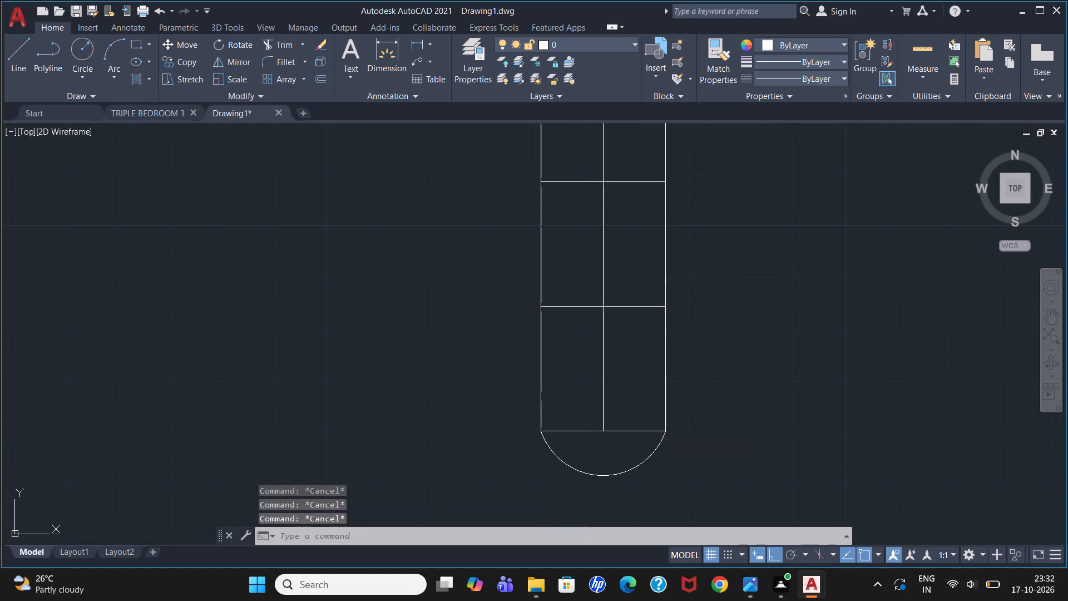
{"action": "key", "text": "Escape"}
Extend the panel's vertical centre line up to the top arc and down to the bottom arc.
{"action": "scroll", "coordinate": [566, 305], "scroll_direction": "down", "scroll_amount": 2}
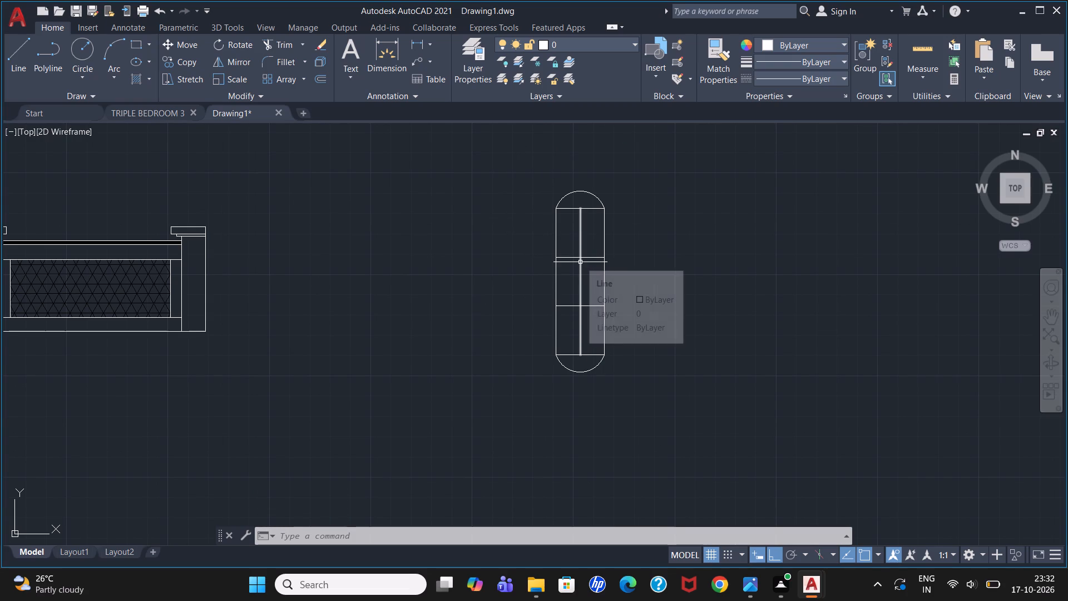
{"action": "type", "text": "EX"}
{"action": "key", "text": "Return"}
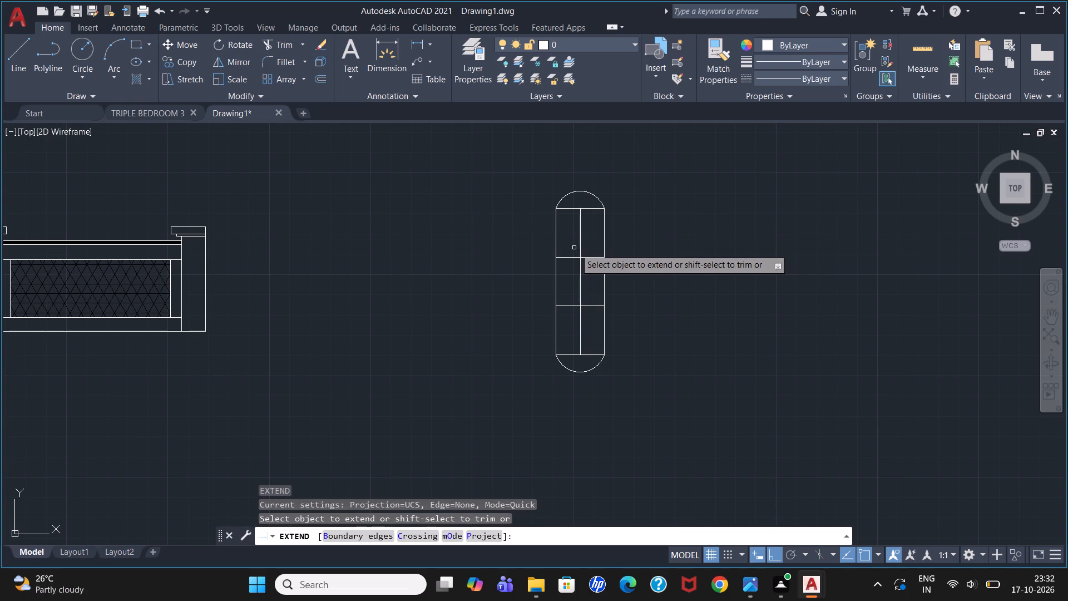
{"action": "left_click", "coordinate": [578, 251]}
{"action": "left_click", "coordinate": [578, 336]}
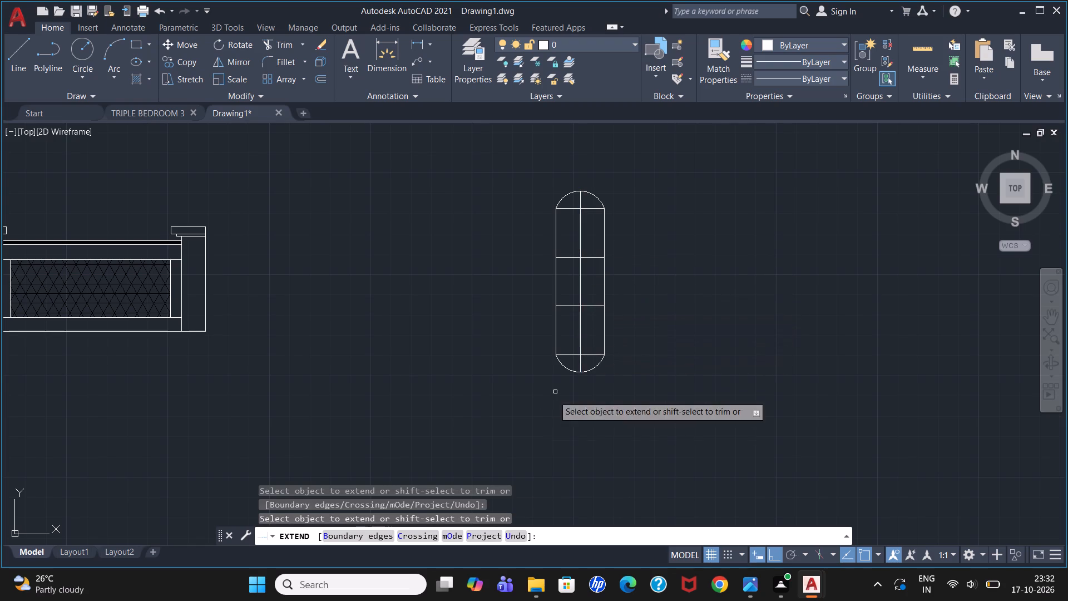
{"action": "key", "text": "Escape"}
{"action": "key", "text": "Escape"}
{"action": "key", "text": "Escape"}
{"action": "key", "text": "Escape"}
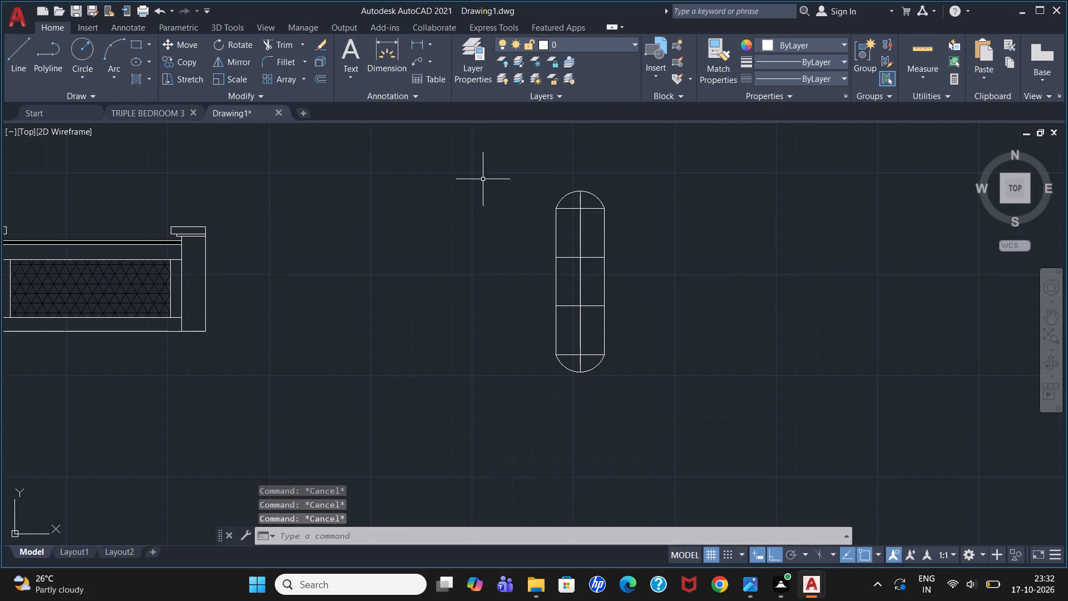
With Ortho off, copy the whole arched panel twice into the elevation's left bay above the gate, stacked vertically about 10'-4" apart.
{"action": "left_click", "coordinate": [485, 173]}
{"action": "left_click", "coordinate": [718, 398]}
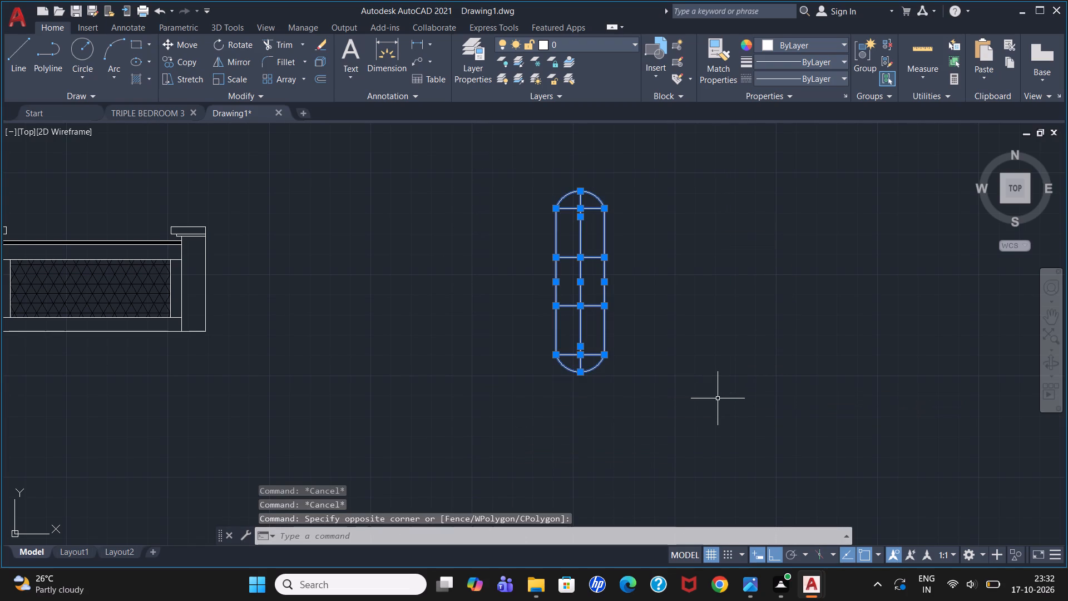
{"action": "type", "text": "CO"}
{"action": "key", "text": "Return"}
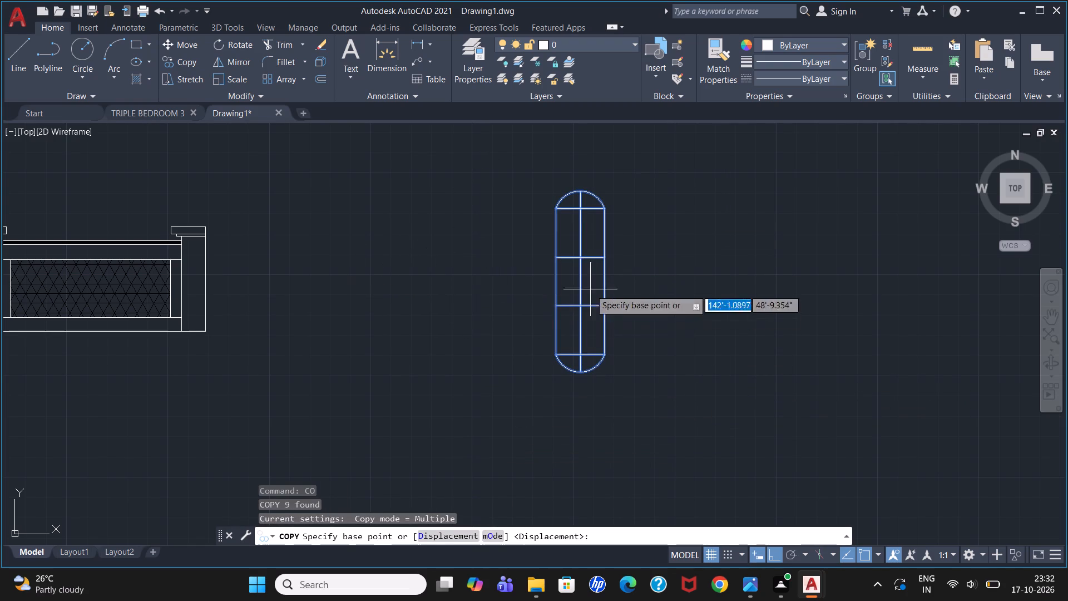
{"action": "left_click", "coordinate": [581, 278]}
{"action": "scroll", "coordinate": [313, 270], "scroll_direction": "down", "scroll_amount": 3}
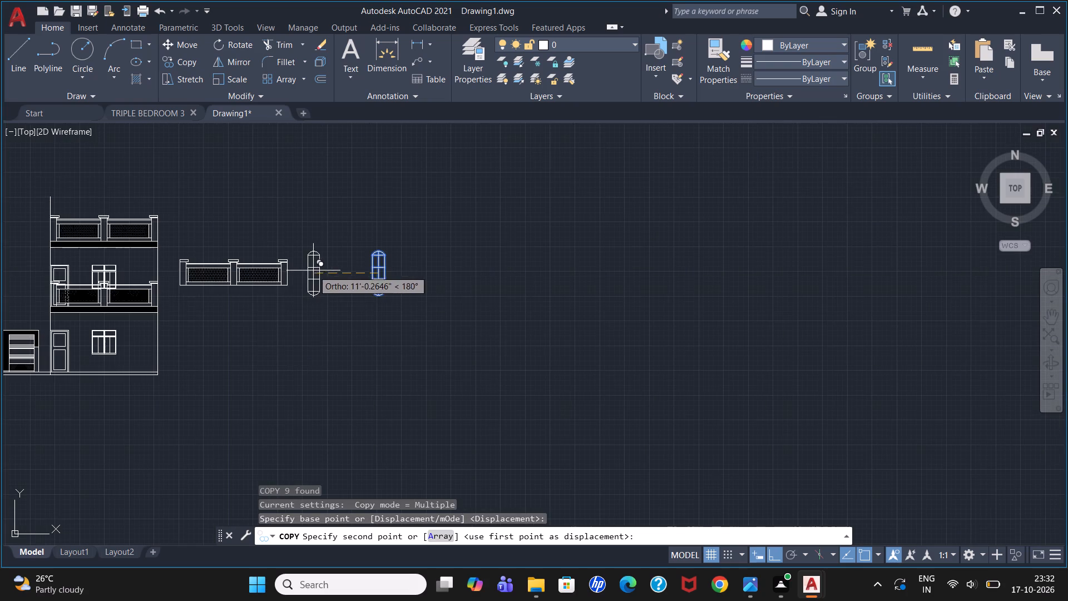
{"action": "left_click", "coordinate": [779, 551]}
{"action": "scroll", "coordinate": [484, 366], "scroll_direction": "down", "scroll_amount": 2}
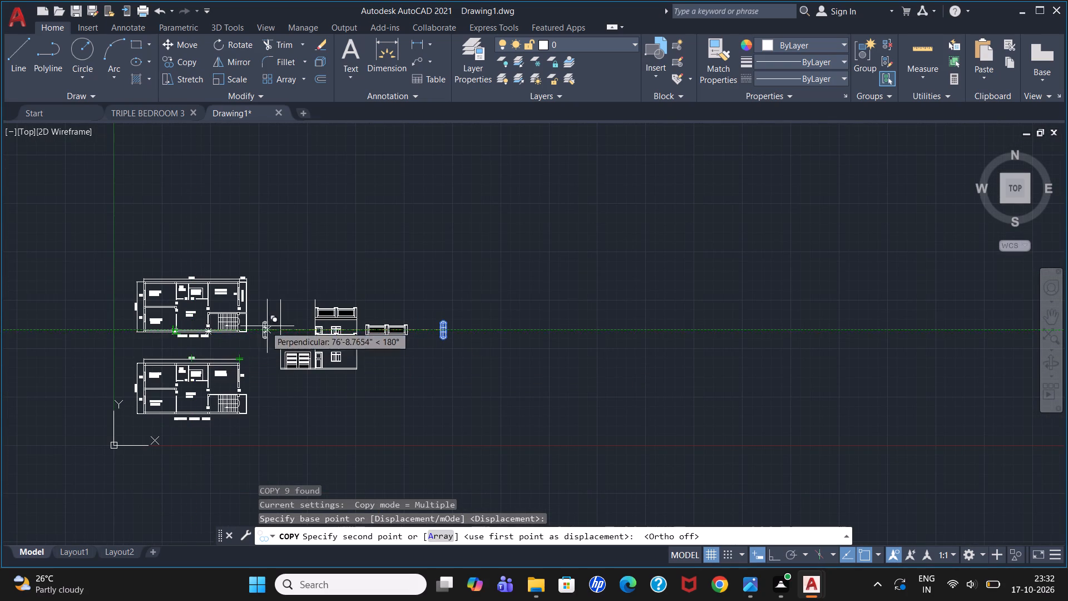
{"action": "scroll", "coordinate": [272, 326], "scroll_direction": "up", "scroll_amount": 3}
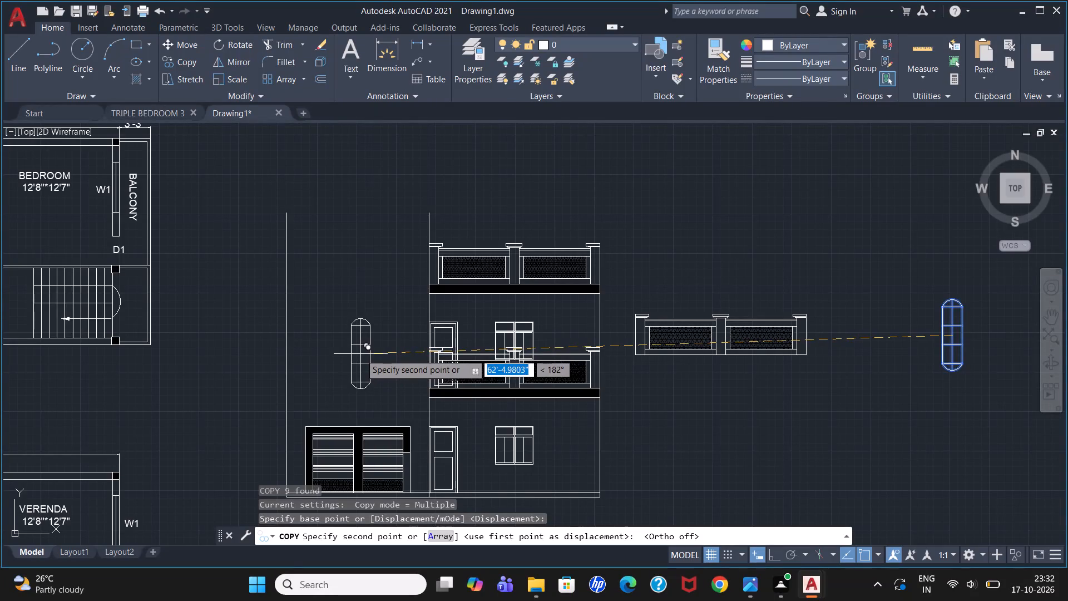
{"action": "left_click", "coordinate": [361, 349]}
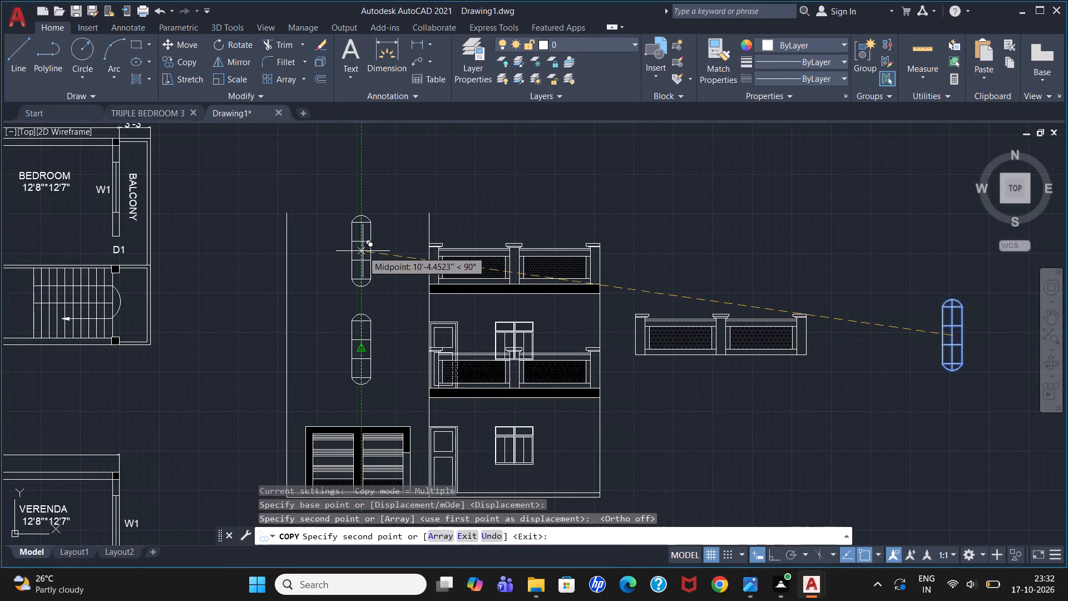
{"action": "left_click", "coordinate": [363, 251]}
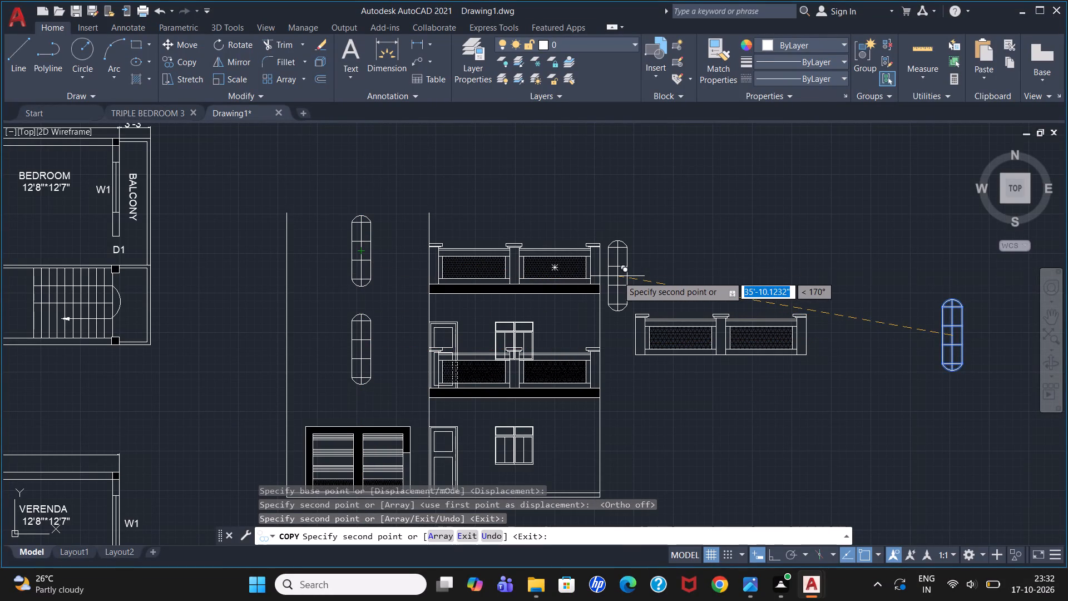
{"action": "key", "text": "Escape"}
{"action": "key", "text": "Escape"}
{"action": "key", "text": "Escape"}
{"action": "key", "text": "Escape"}
{"action": "scroll", "coordinate": [463, 203], "scroll_direction": "up", "scroll_amount": 2}
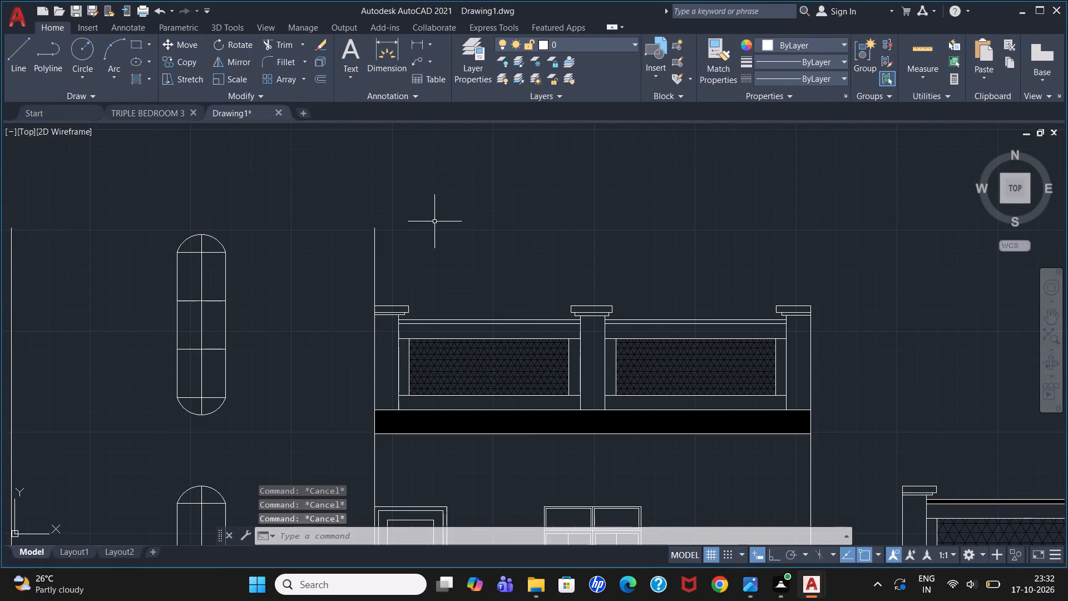
With Ortho on, draw a horizontal line closing the top of the elevation's left bay between its two vertical wall lines.
{"action": "key", "text": "l"}
{"action": "key", "text": "Return"}
{"action": "scroll", "coordinate": [365, 238], "scroll_direction": "up", "scroll_amount": 2}
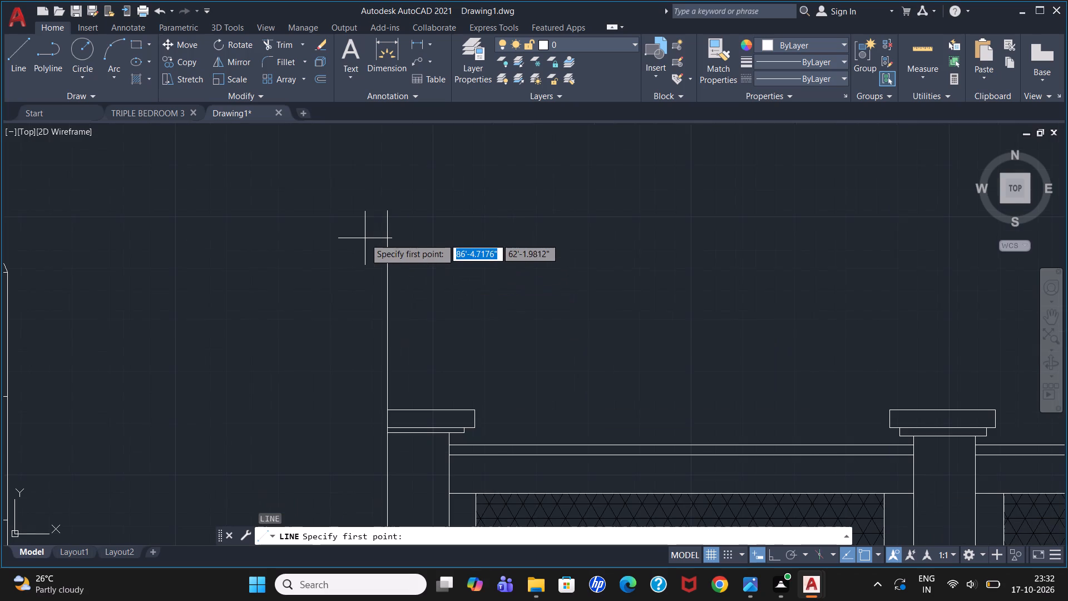
{"action": "left_click", "coordinate": [387, 216]}
{"action": "scroll", "coordinate": [386, 137], "scroll_direction": "down", "scroll_amount": 2}
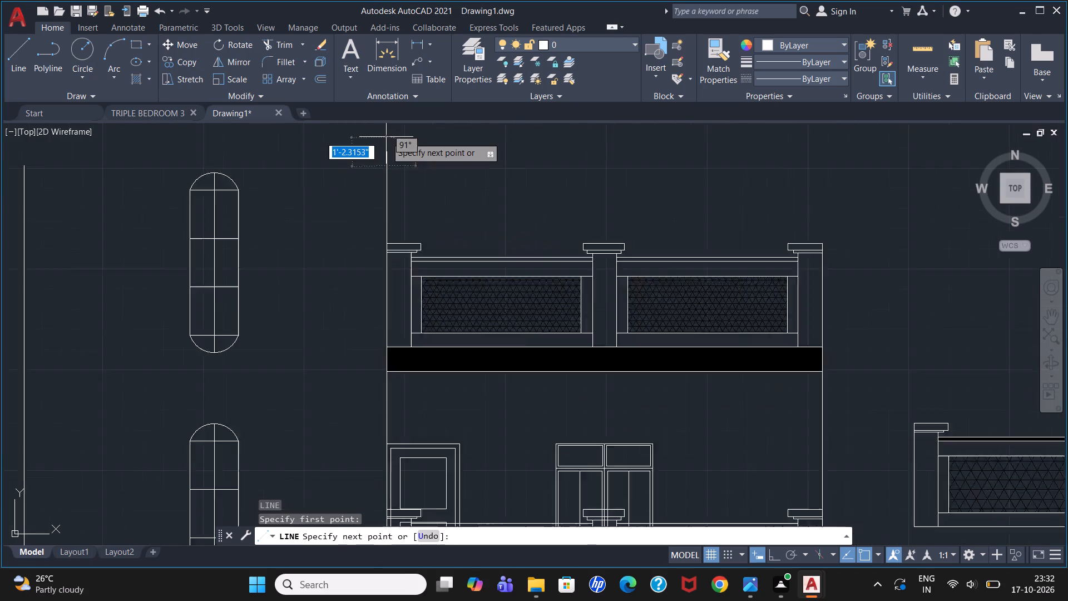
{"action": "scroll", "coordinate": [386, 137], "scroll_direction": "down", "scroll_amount": 1}
{"action": "left_click", "coordinate": [386, 137]}
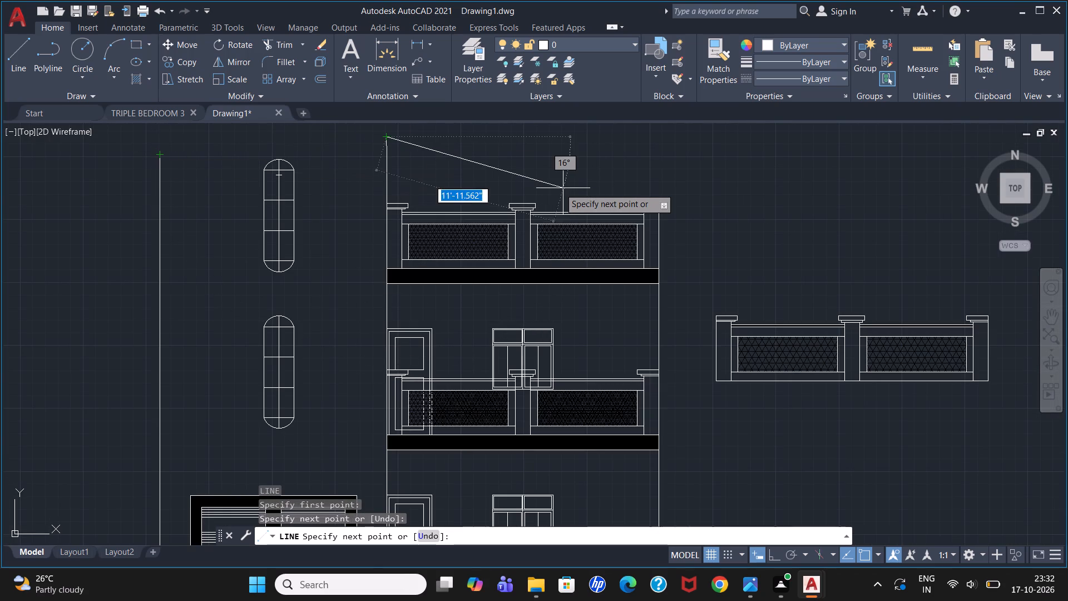
{"action": "key", "text": "ctrl+z"}
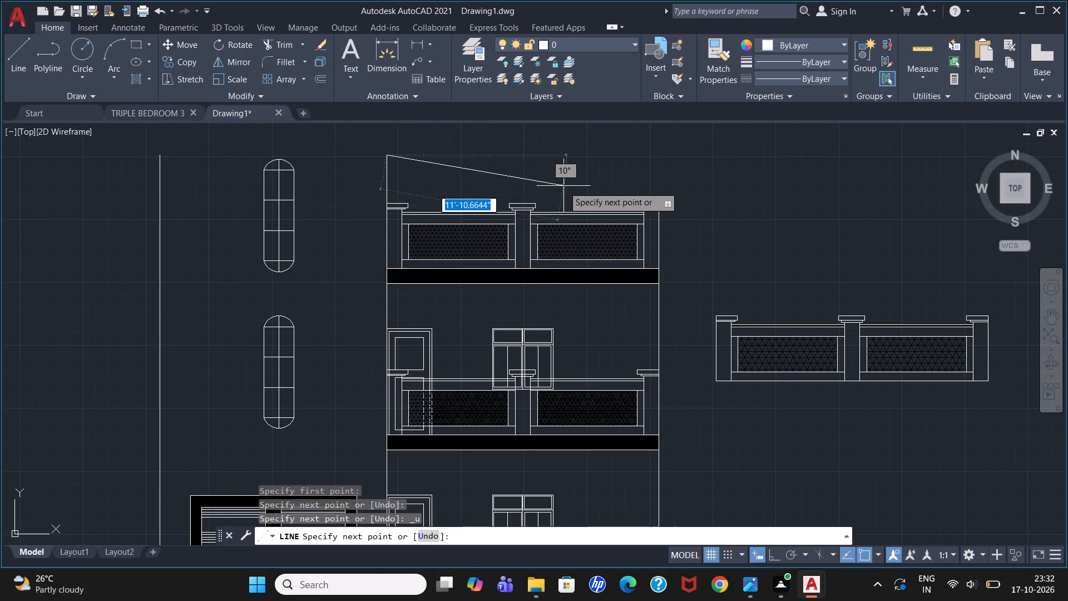
{"action": "left_click", "coordinate": [777, 559]}
{"action": "scroll", "coordinate": [335, 178], "scroll_direction": "down", "scroll_amount": 3}
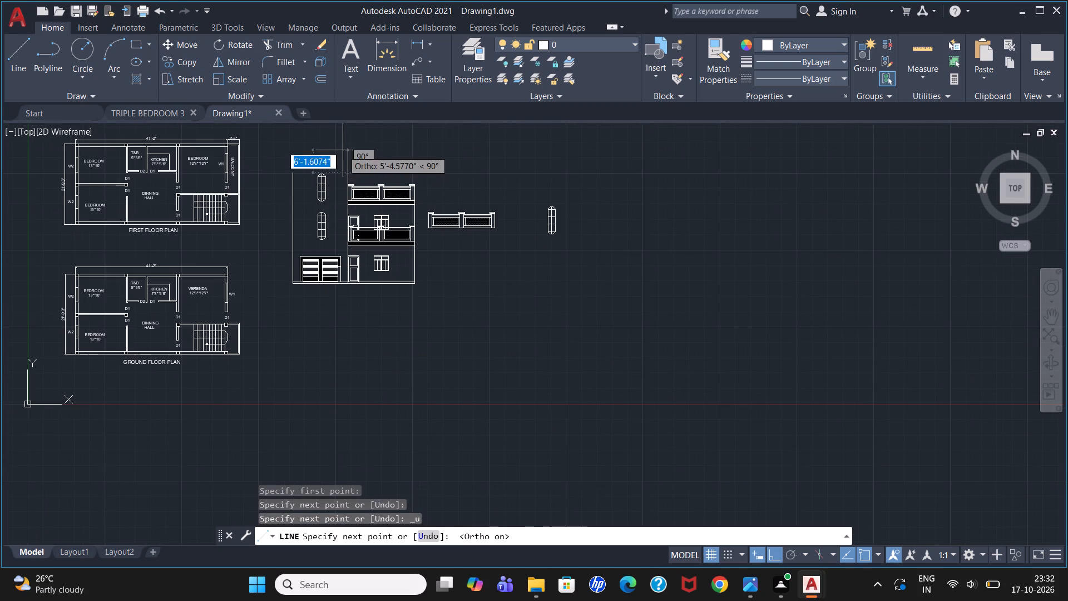
{"action": "scroll", "coordinate": [343, 150], "scroll_direction": "up", "scroll_amount": 3}
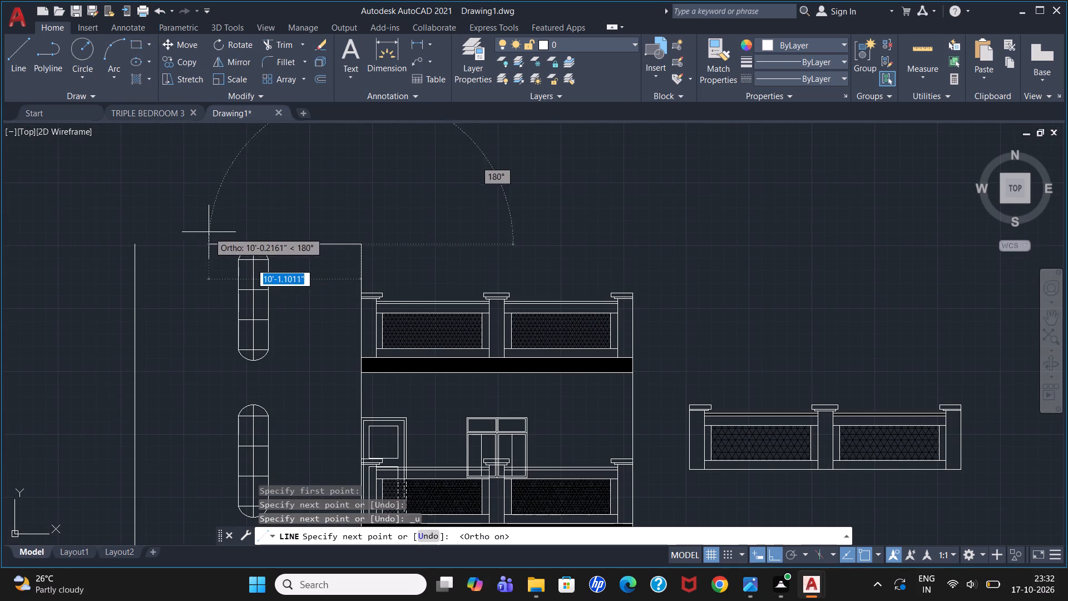
{"action": "left_click", "coordinate": [136, 243]}
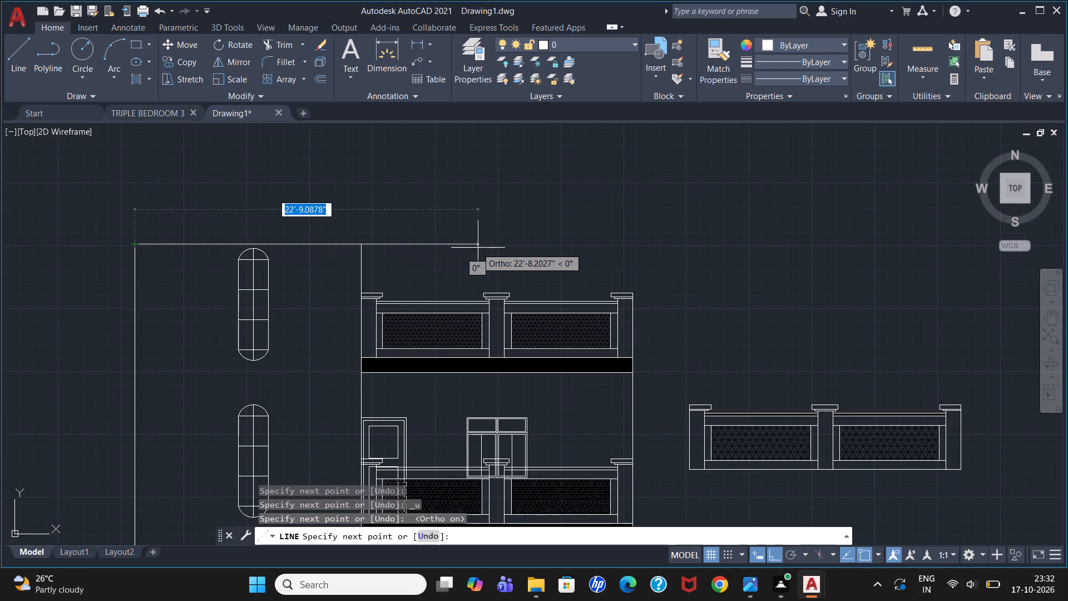
{"action": "key", "text": "Escape"}
{"action": "key", "text": "Escape"}
{"action": "key", "text": "Escape"}
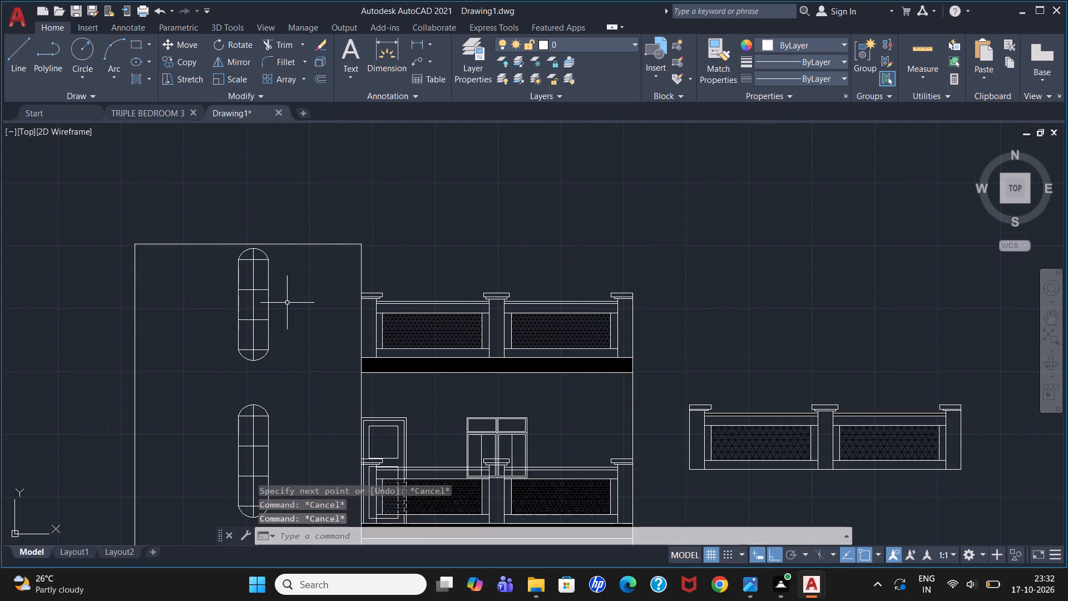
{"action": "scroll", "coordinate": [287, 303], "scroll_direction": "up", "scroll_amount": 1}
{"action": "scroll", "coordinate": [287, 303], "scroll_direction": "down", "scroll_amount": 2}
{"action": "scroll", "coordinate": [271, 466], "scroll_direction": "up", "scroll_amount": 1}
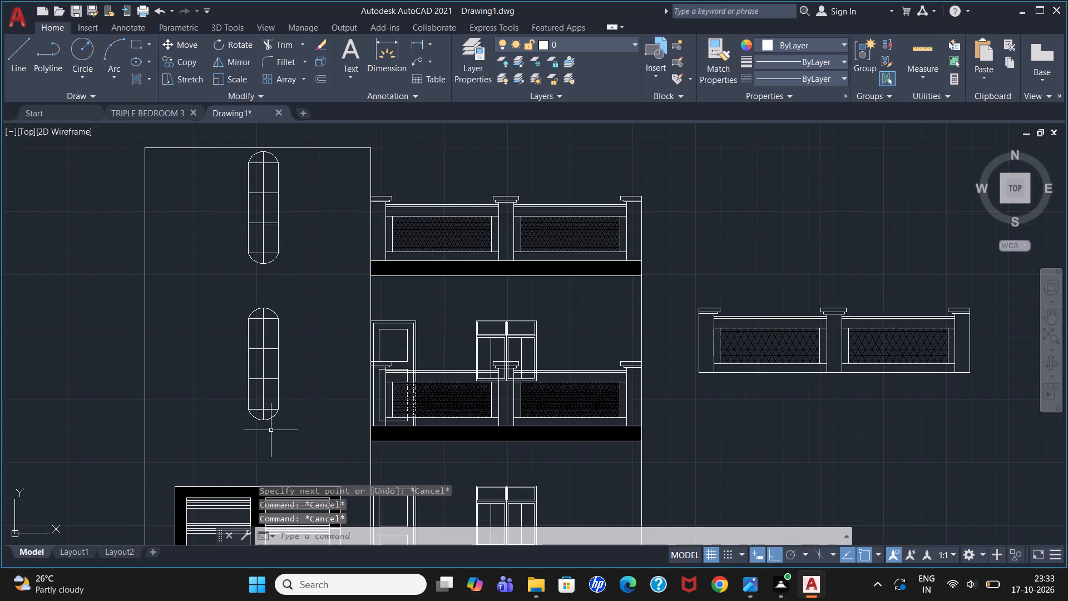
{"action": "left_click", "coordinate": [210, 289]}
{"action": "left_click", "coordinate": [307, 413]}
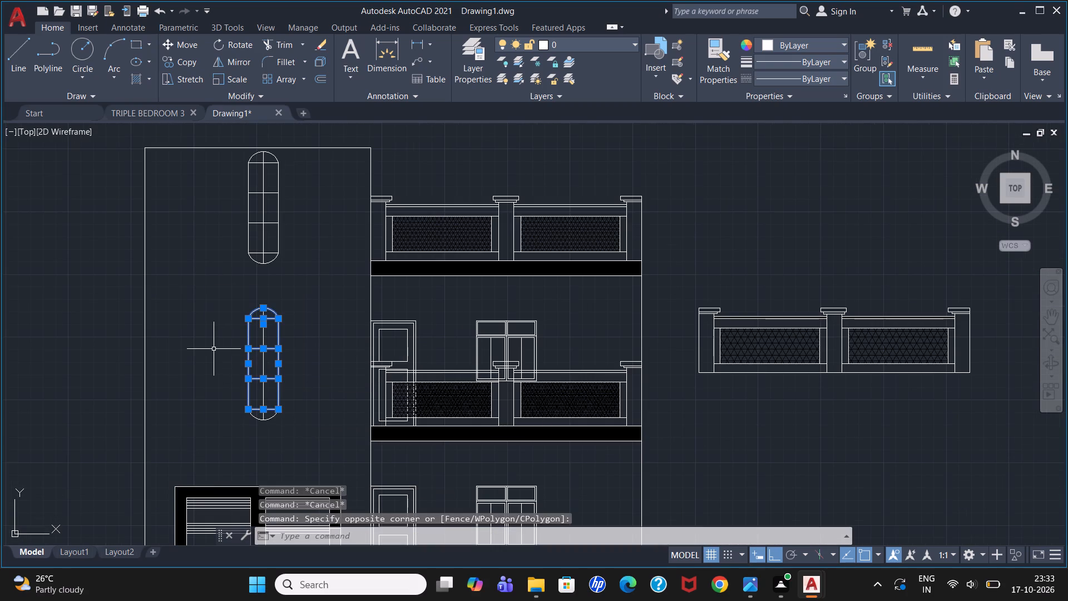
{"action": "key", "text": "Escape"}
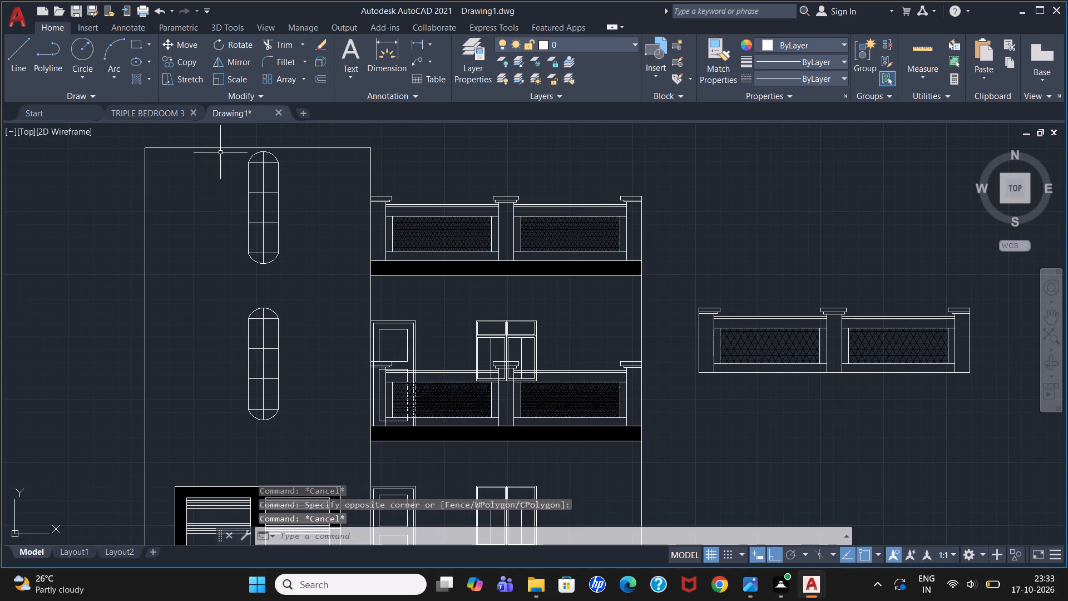
Move both arched panels in the left bay slightly straight down together, keeping their spacing and leaving more room below the roof line.
{"action": "left_click", "coordinate": [220, 152]}
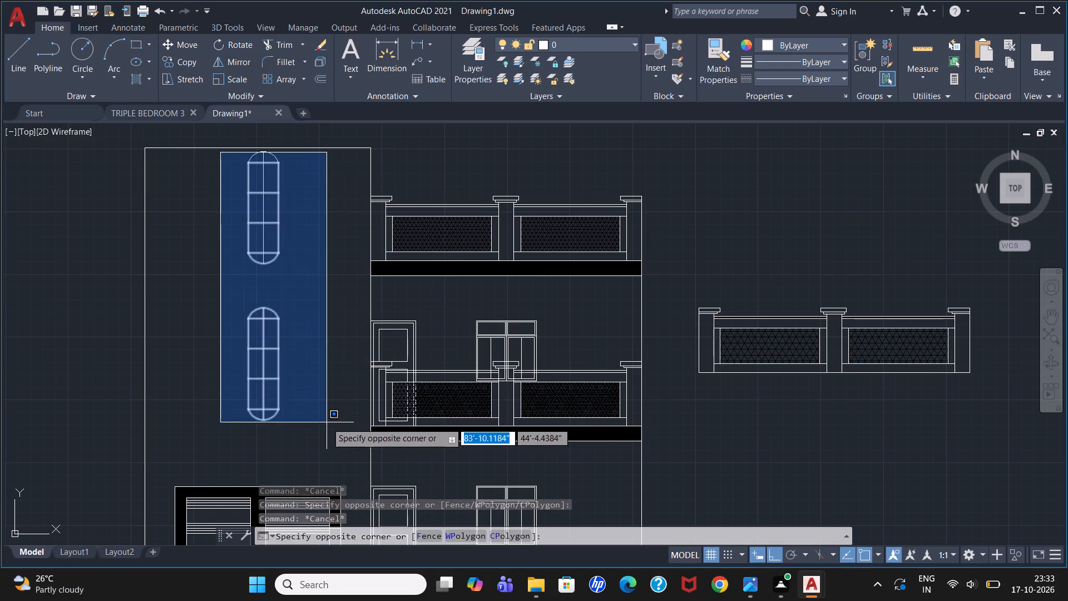
{"action": "left_click", "coordinate": [327, 422]}
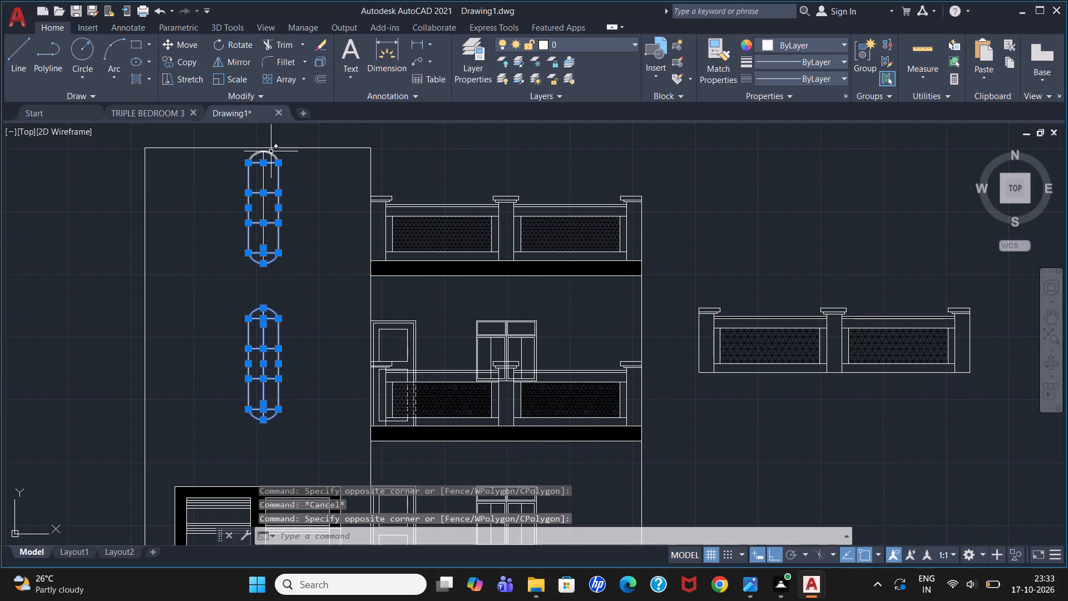
{"action": "left_click", "coordinate": [271, 151]}
{"action": "scroll", "coordinate": [282, 153], "scroll_direction": "up", "scroll_amount": 3}
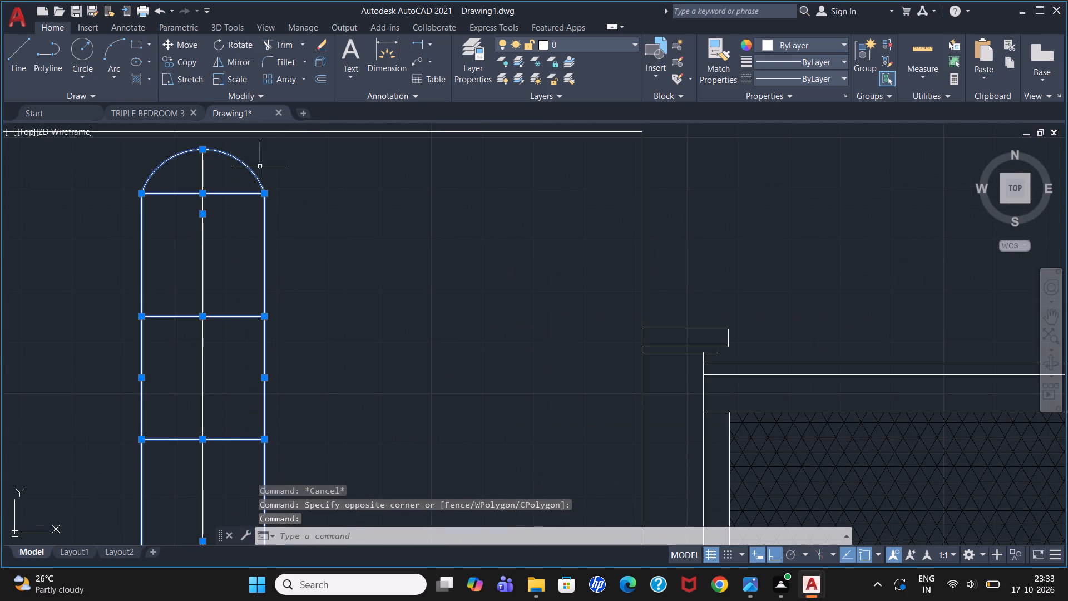
{"action": "left_click", "coordinate": [203, 176]}
{"action": "scroll", "coordinate": [336, 229], "scroll_direction": "down", "scroll_amount": 3}
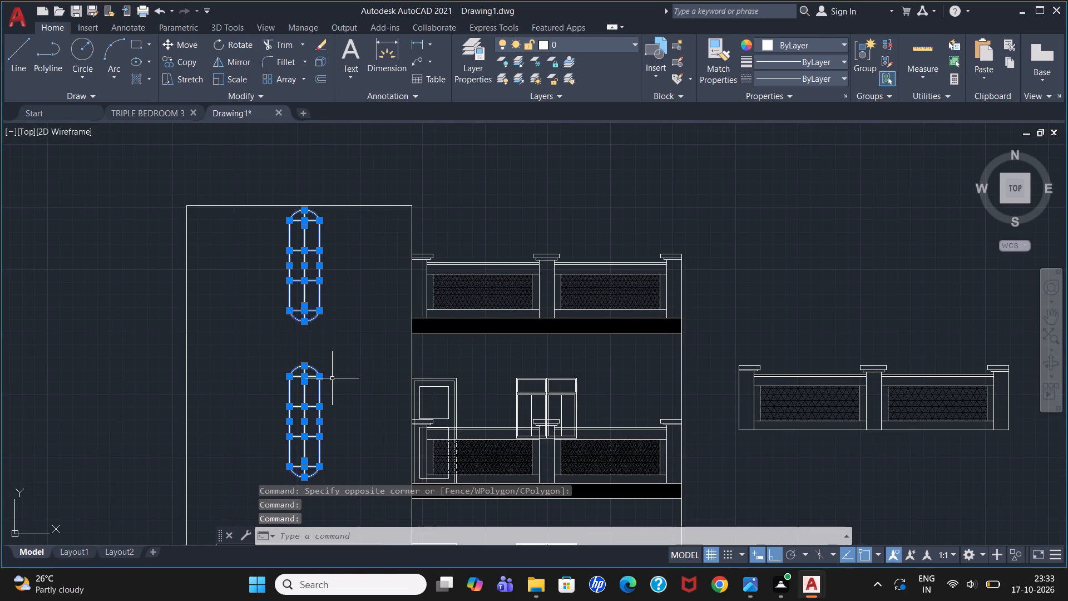
{"action": "key", "text": "m"}
{"action": "key", "text": "Return"}
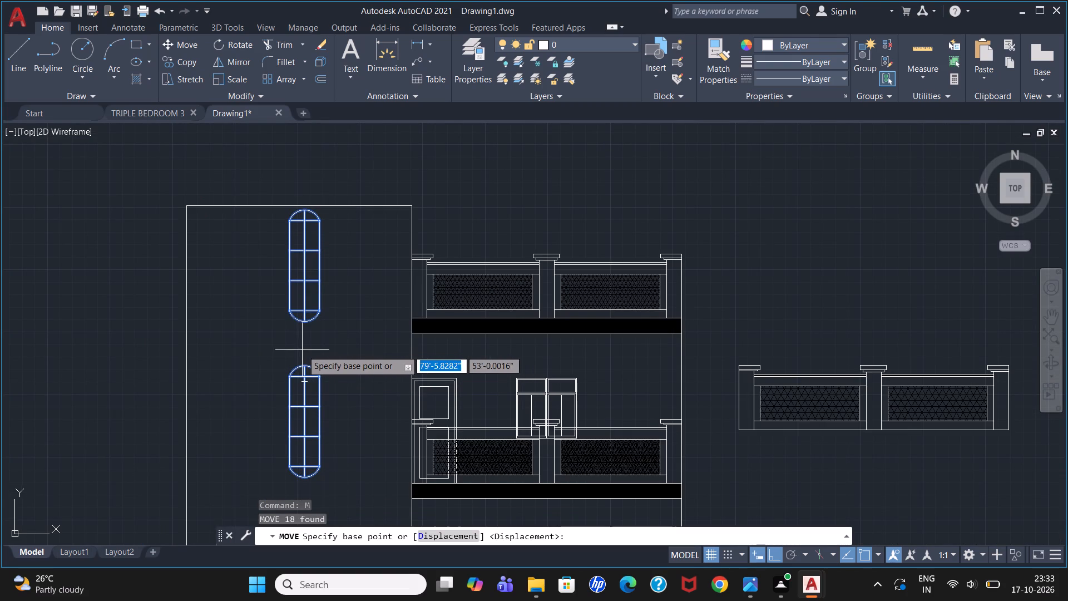
{"action": "left_click", "coordinate": [303, 348]}
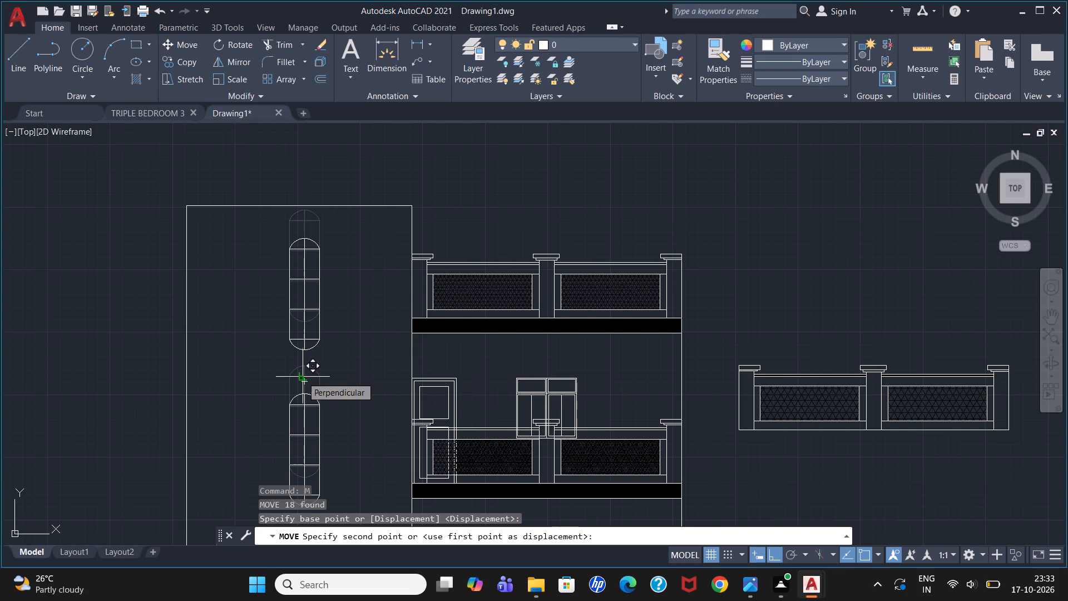
{"action": "left_click", "coordinate": [302, 377]}
{"action": "scroll", "coordinate": [403, 337], "scroll_direction": "down", "scroll_amount": 3}
{"action": "scroll", "coordinate": [429, 372], "scroll_direction": "up", "scroll_amount": 1}
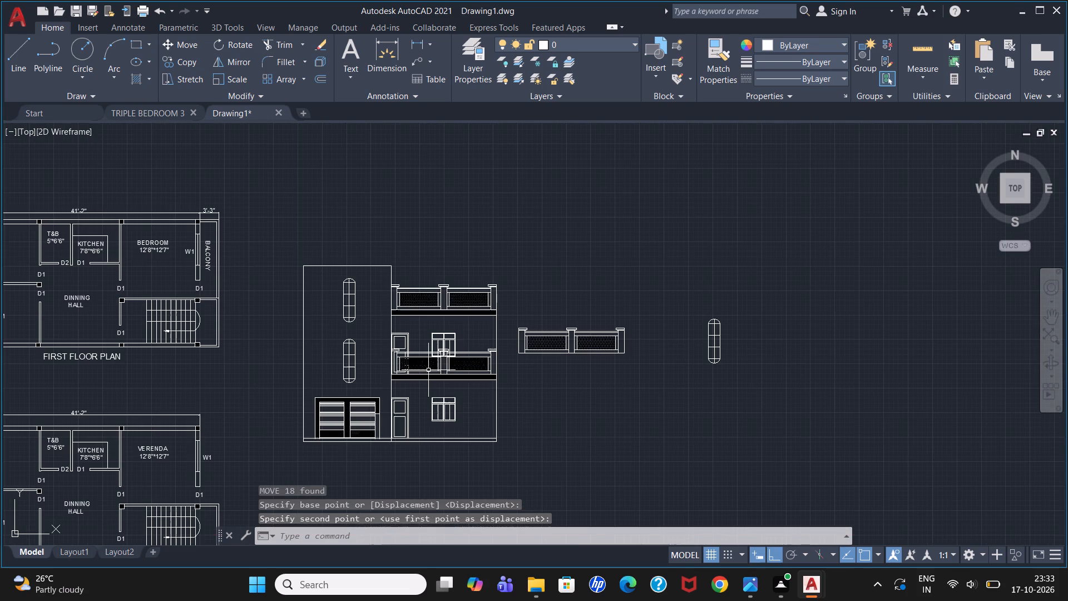
{"action": "key", "text": "Escape"}
{"action": "key", "text": "Escape"}
{"action": "scroll", "coordinate": [429, 326], "scroll_direction": "up", "scroll_amount": 2}
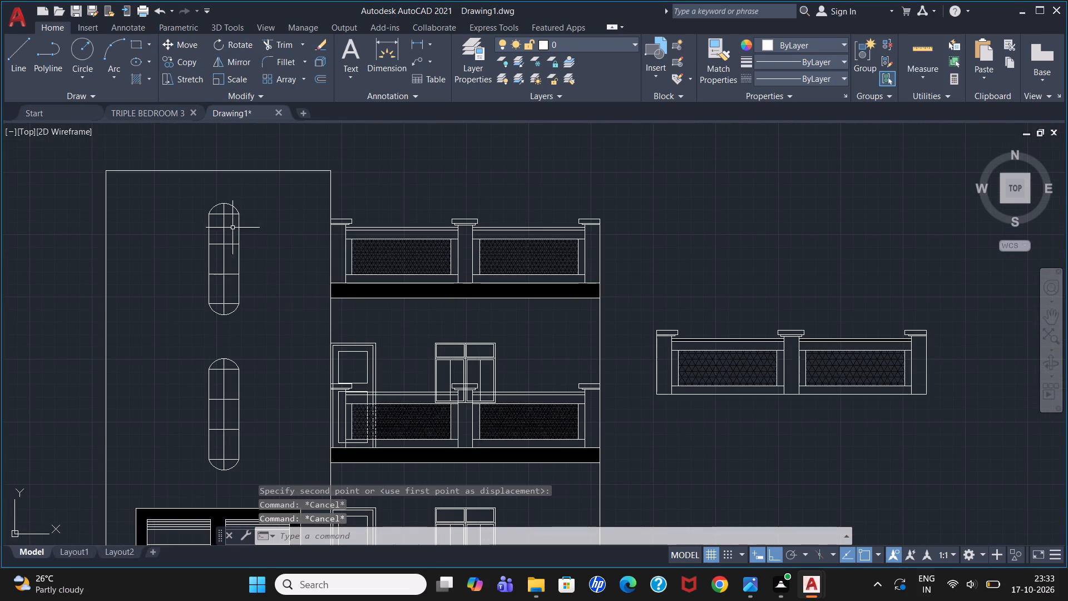
Draw a roof slab band about 1'-6.7" high on top of the left bay, overhanging the bay's right wall line.
{"action": "key", "text": "l"}
{"action": "key", "text": "Return"}
{"action": "left_click", "coordinate": [100, 169]}
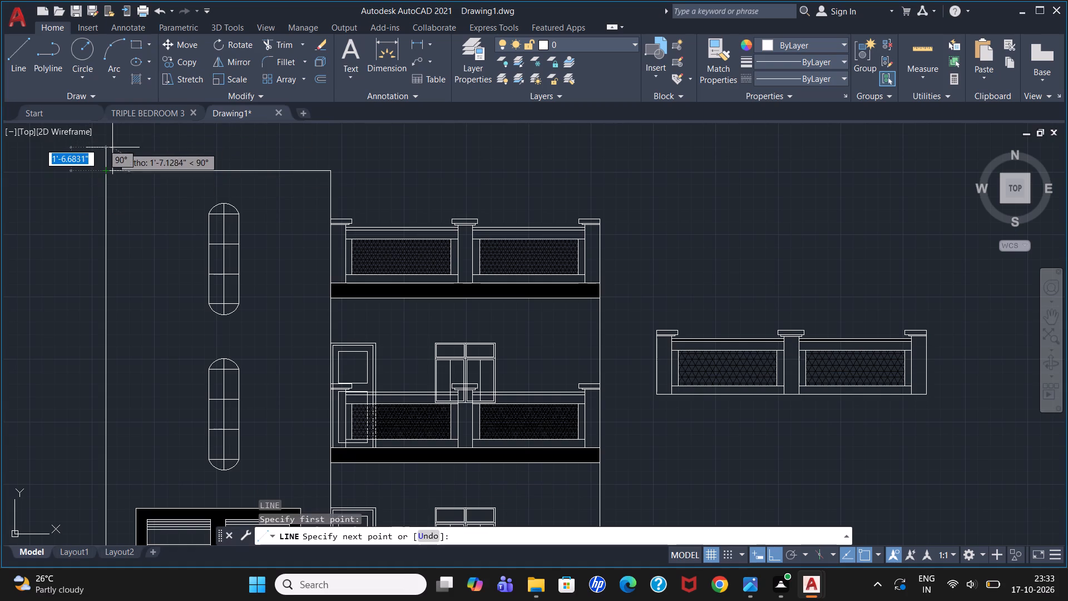
{"action": "left_click", "coordinate": [112, 147]}
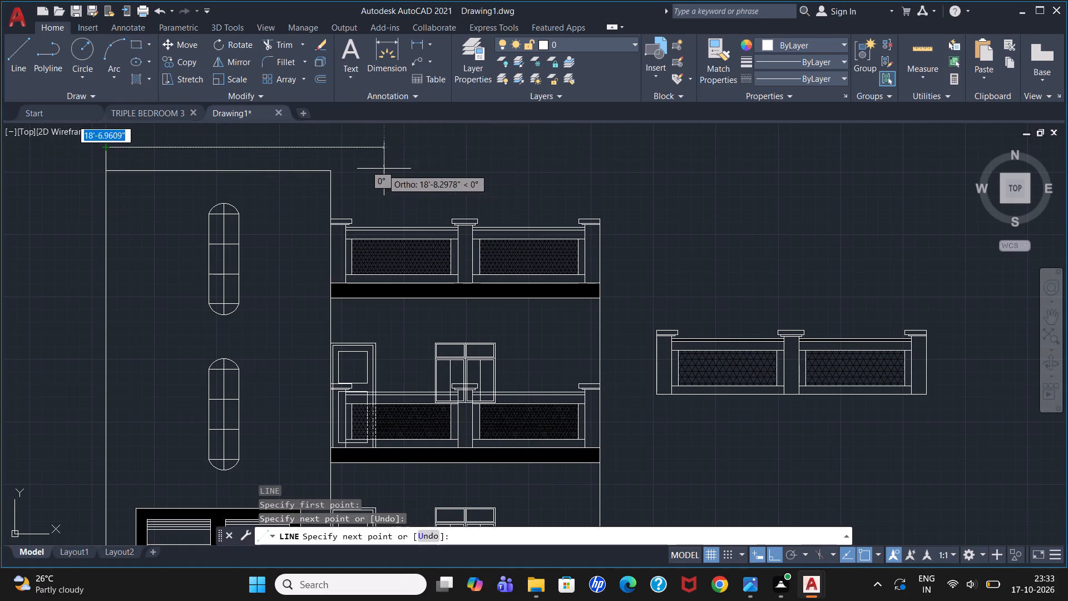
{"action": "left_click", "coordinate": [368, 169]}
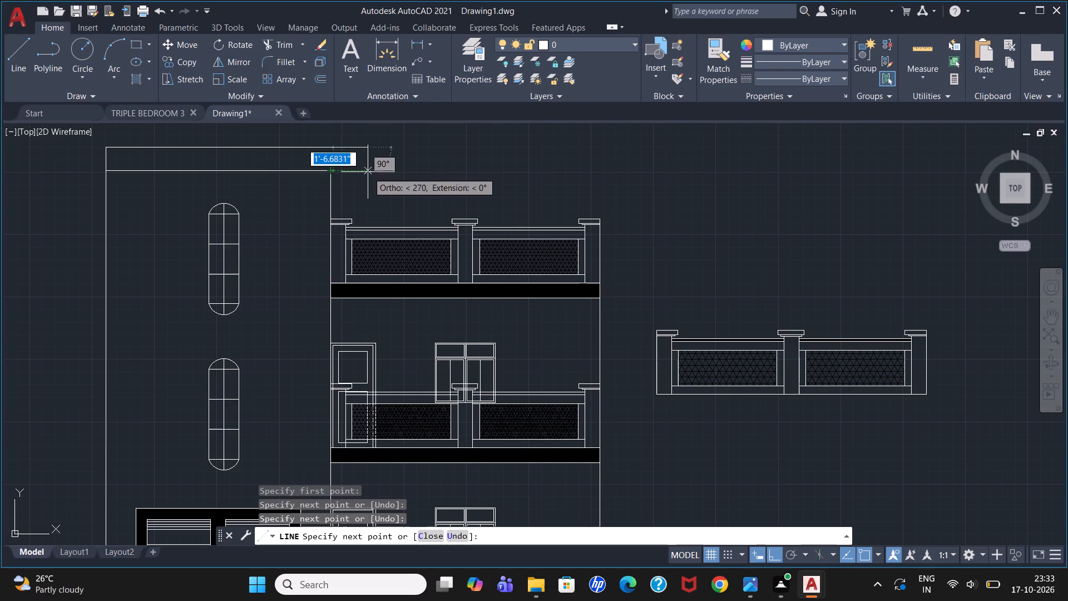
{"action": "left_click", "coordinate": [368, 172]}
{"action": "left_click", "coordinate": [327, 173]}
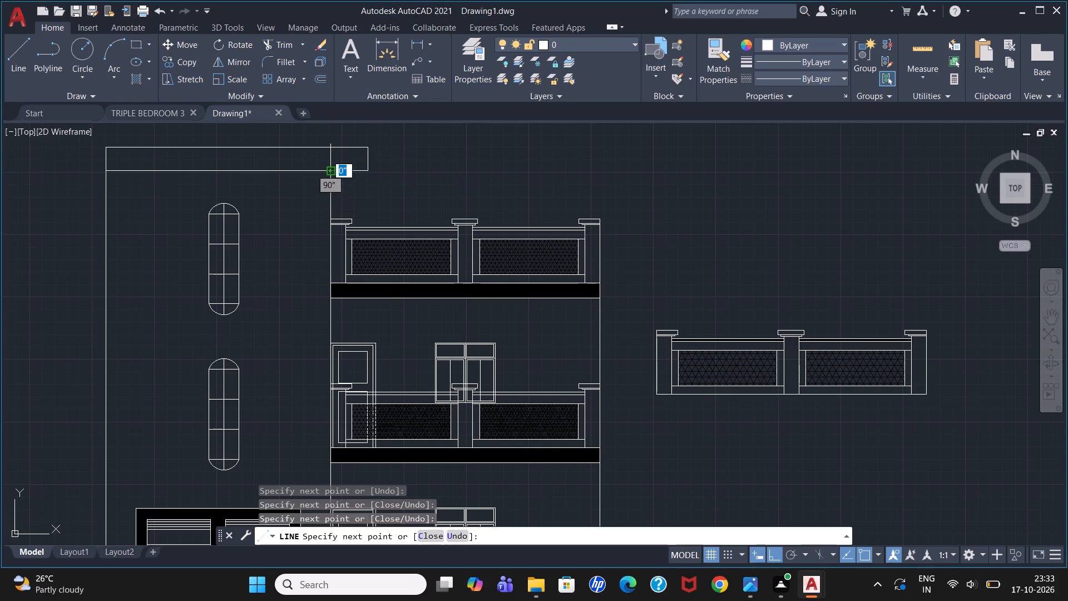
{"action": "key", "text": "Escape"}
Hatch the roof slab band with the SOLID pattern in colour 0,0,0.
{"action": "type", "text": "HAT"}
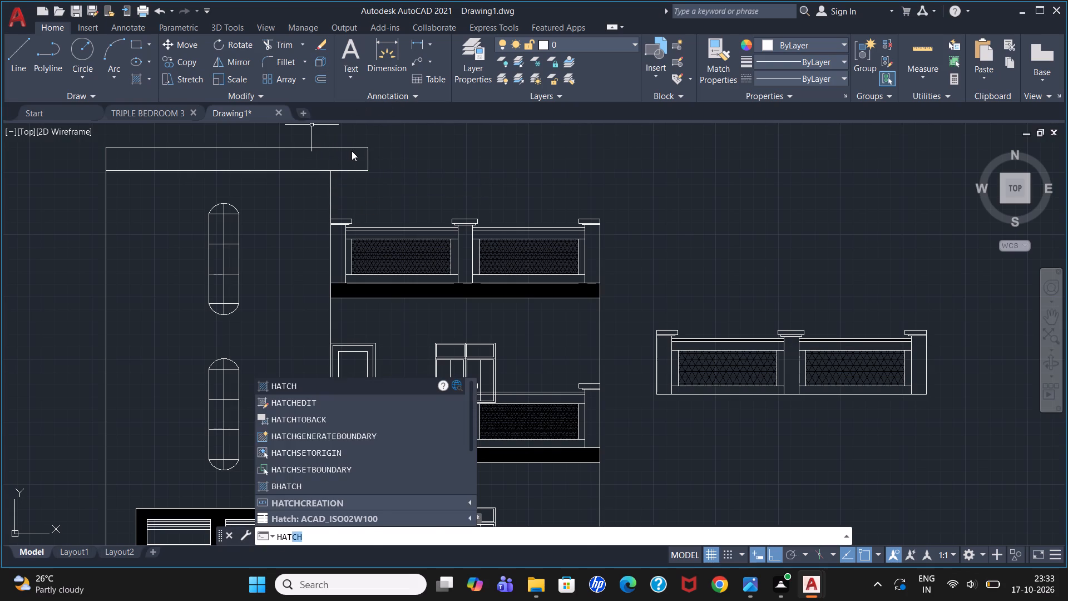
{"action": "key", "text": "Return"}
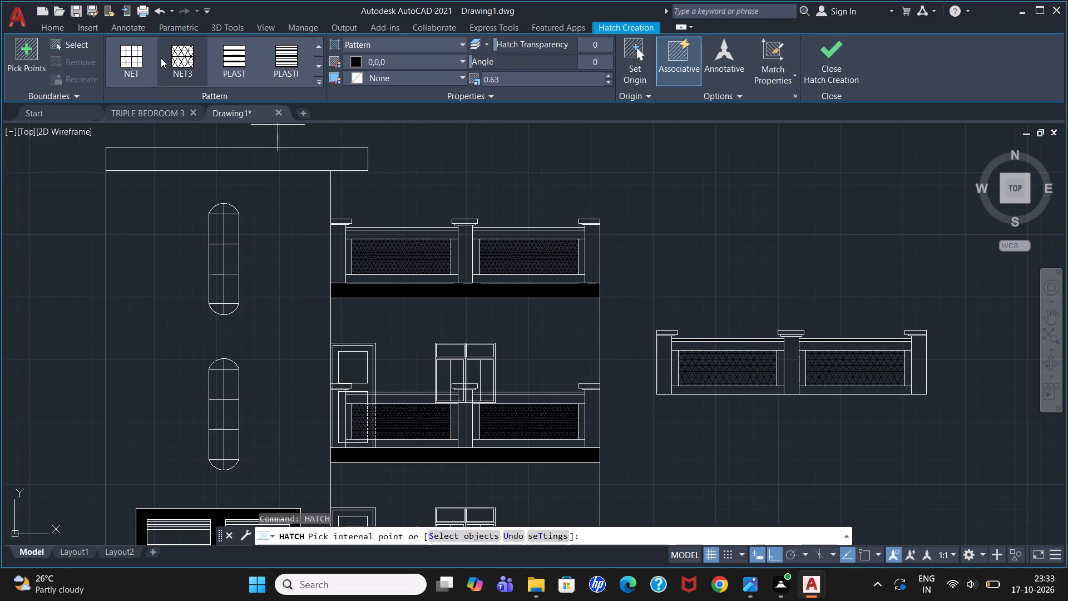
{"action": "scroll", "coordinate": [161, 58], "scroll_direction": "up", "scroll_amount": 20}
{"action": "scroll", "coordinate": [161, 58], "scroll_direction": "up", "scroll_amount": 16}
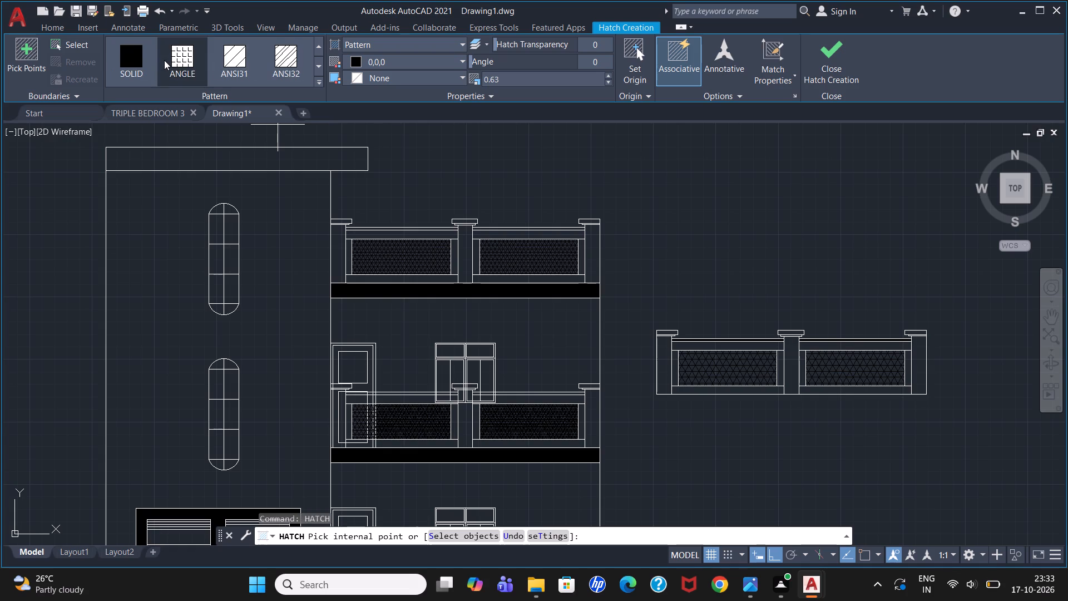
{"action": "left_click", "coordinate": [147, 55]}
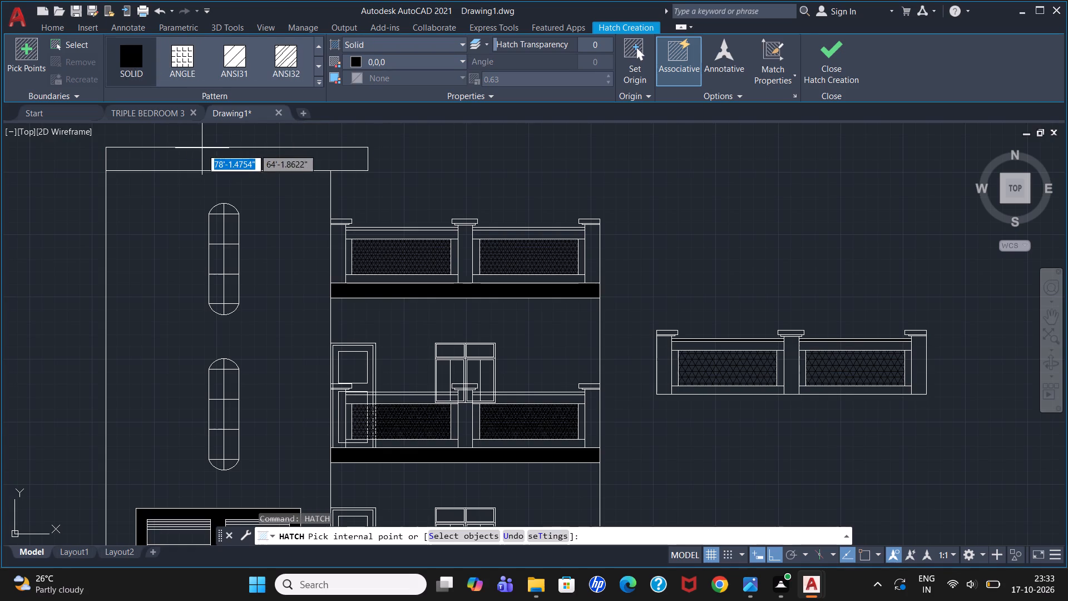
{"action": "left_click", "coordinate": [206, 154]}
{"action": "key", "text": "Escape"}
{"action": "key", "text": "Escape"}
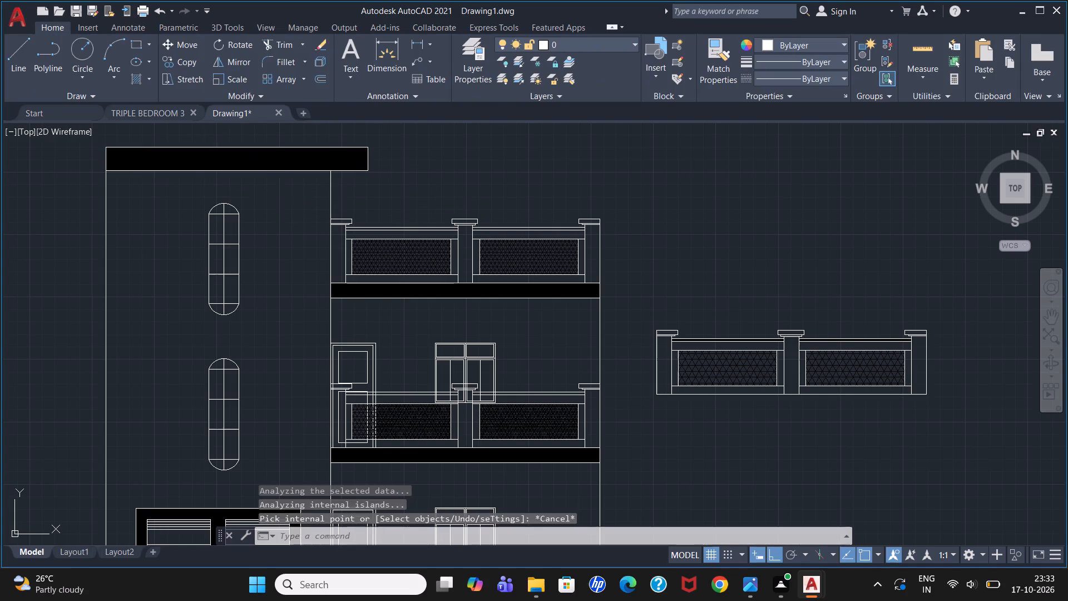
{"action": "key", "text": "Escape"}
{"action": "key", "text": "Escape"}
Delete the spare railing assembly and the spare arched panel standing beside the elevation.
{"action": "scroll", "coordinate": [305, 213], "scroll_direction": "down", "scroll_amount": 4}
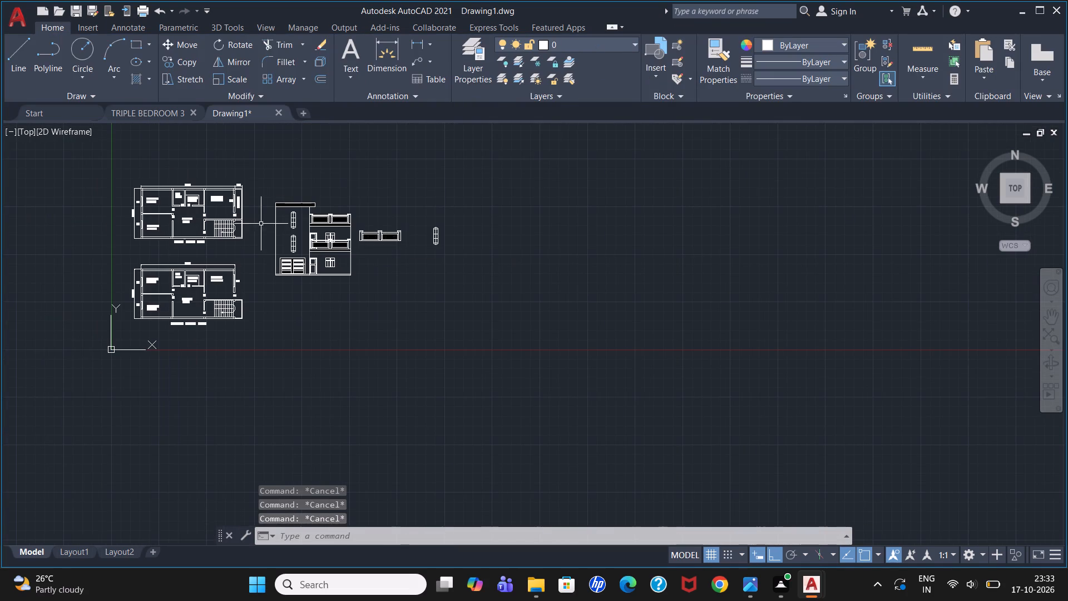
{"action": "scroll", "coordinate": [343, 215], "scroll_direction": "up", "scroll_amount": 3}
{"action": "left_click", "coordinate": [403, 258]}
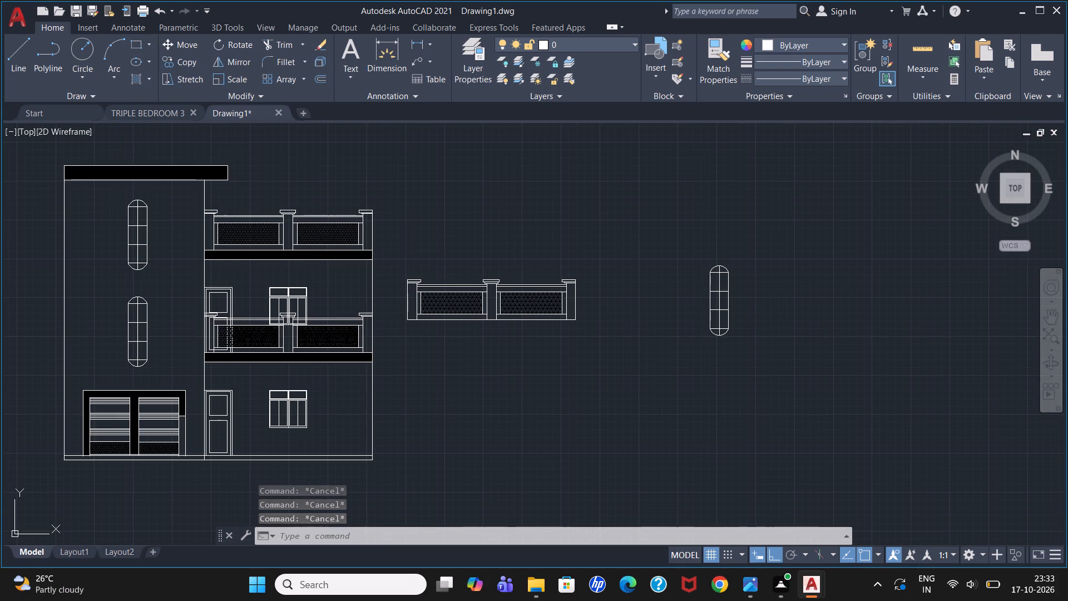
{"action": "left_click", "coordinate": [758, 362]}
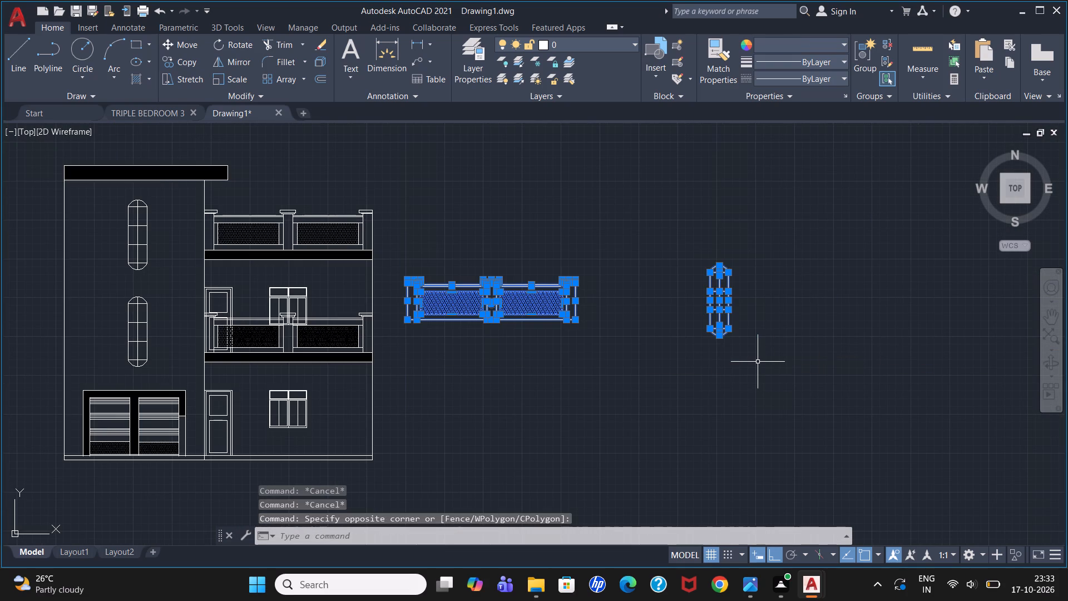
{"action": "key", "text": "Delete"}
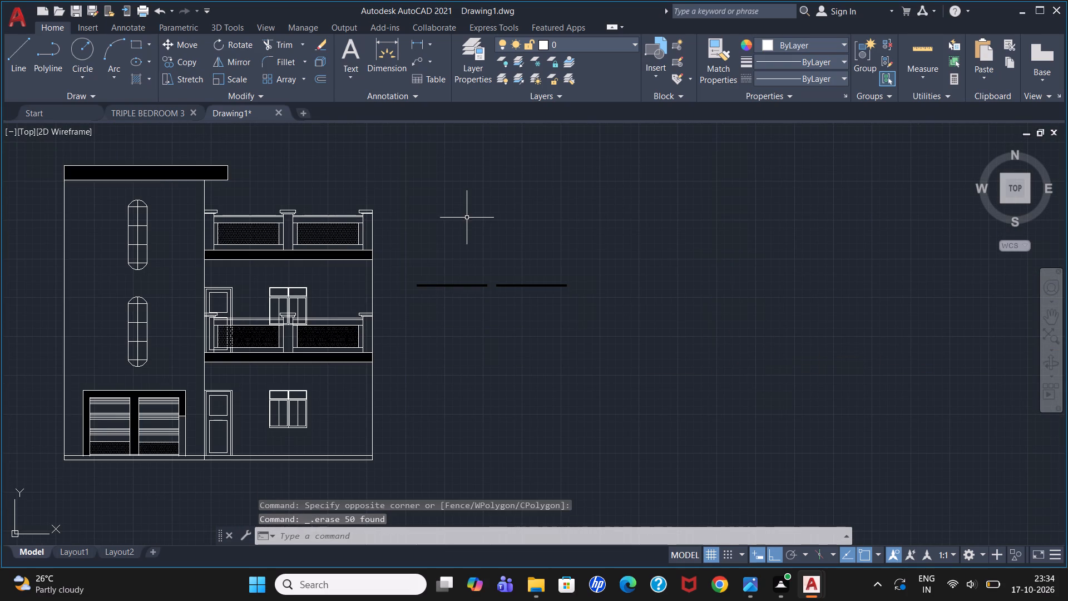
Delete the two leftover thin horizontal rail strips standing beside the front elevation.
{"action": "left_click", "coordinate": [397, 256]}
{"action": "left_click", "coordinate": [587, 314]}
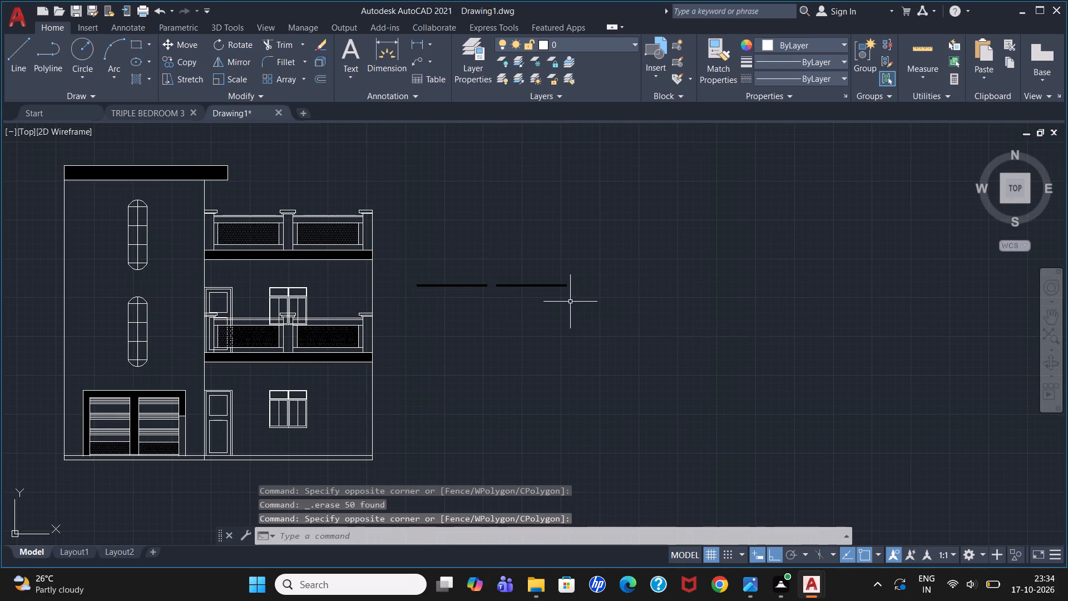
{"action": "scroll", "coordinate": [570, 302], "scroll_direction": "up", "scroll_amount": 3}
{"action": "left_click", "coordinate": [464, 238]}
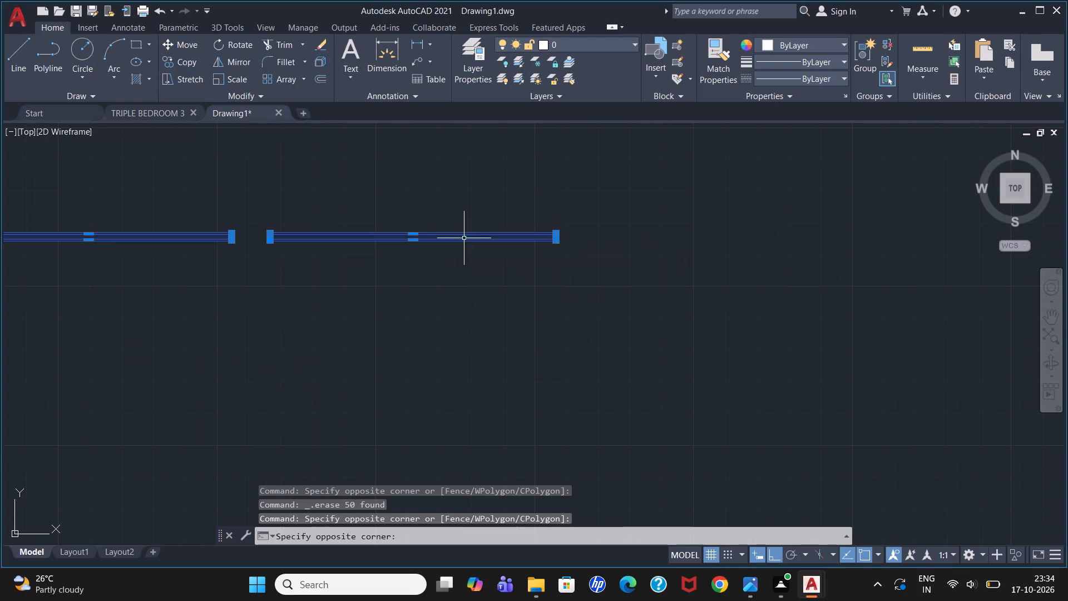
{"action": "key", "text": "Delete"}
Check the reference image's base and draw a plinth outline about 3'-6" deep below the elevation's base strip, spanning its full width.
{"action": "scroll", "coordinate": [474, 292], "scroll_direction": "down", "scroll_amount": 3}
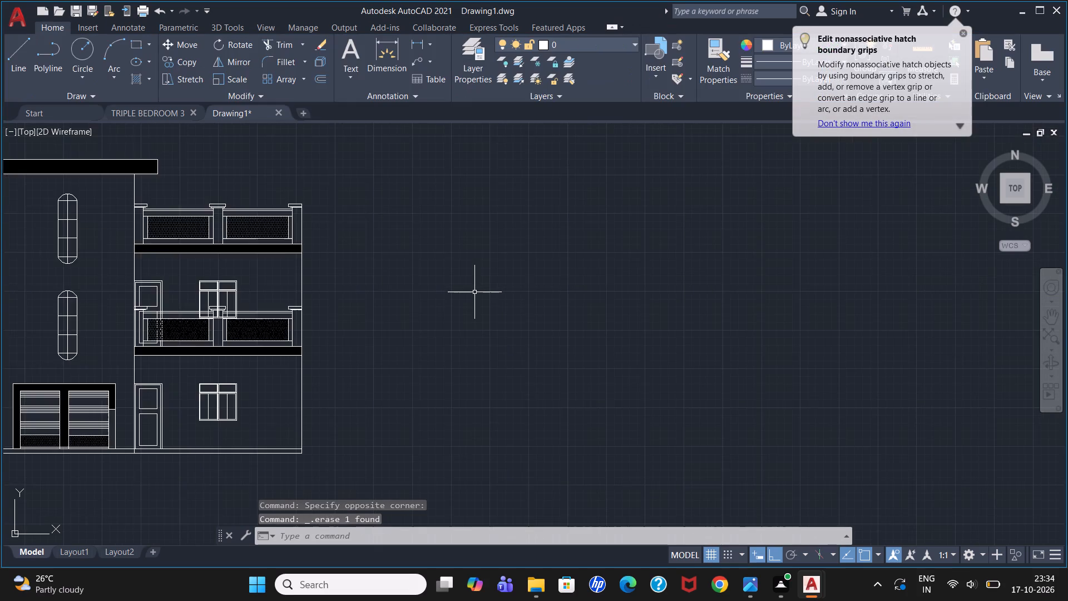
{"action": "scroll", "coordinate": [474, 292], "scroll_direction": "down", "scroll_amount": 2}
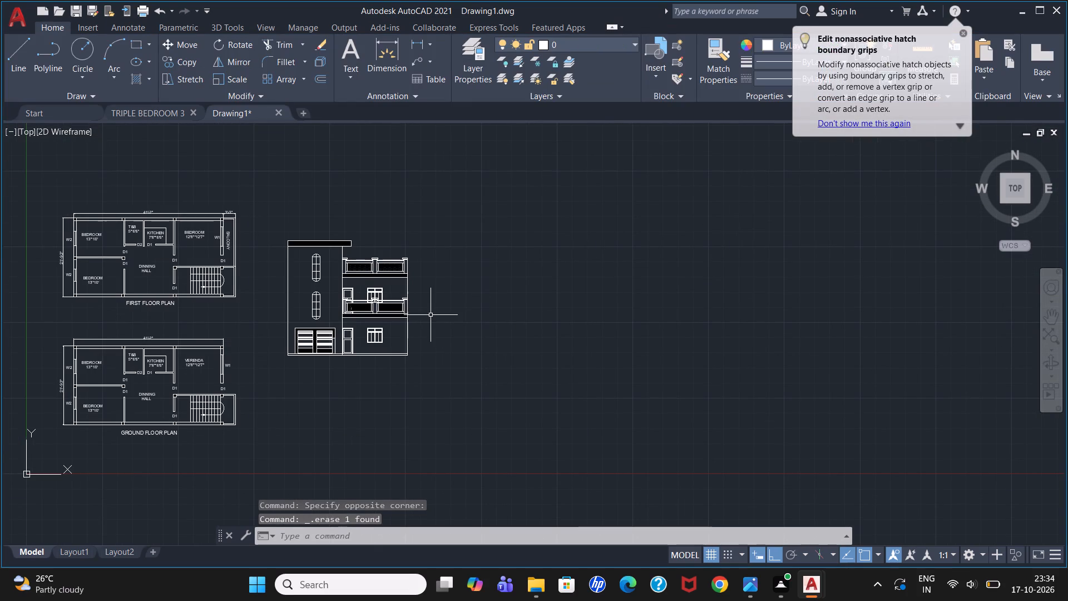
{"action": "scroll", "coordinate": [417, 322], "scroll_direction": "down", "scroll_amount": 2}
{"action": "scroll", "coordinate": [305, 338], "scroll_direction": "up", "scroll_amount": 2}
{"action": "scroll", "coordinate": [487, 299], "scroll_direction": "up", "scroll_amount": 2}
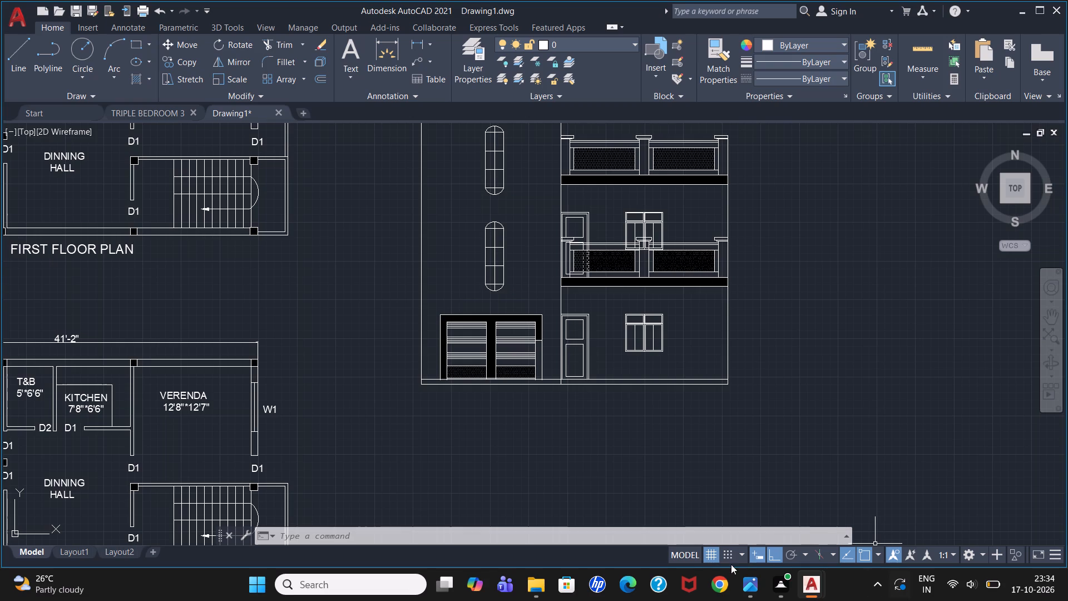
{"action": "left_click", "coordinate": [740, 524]}
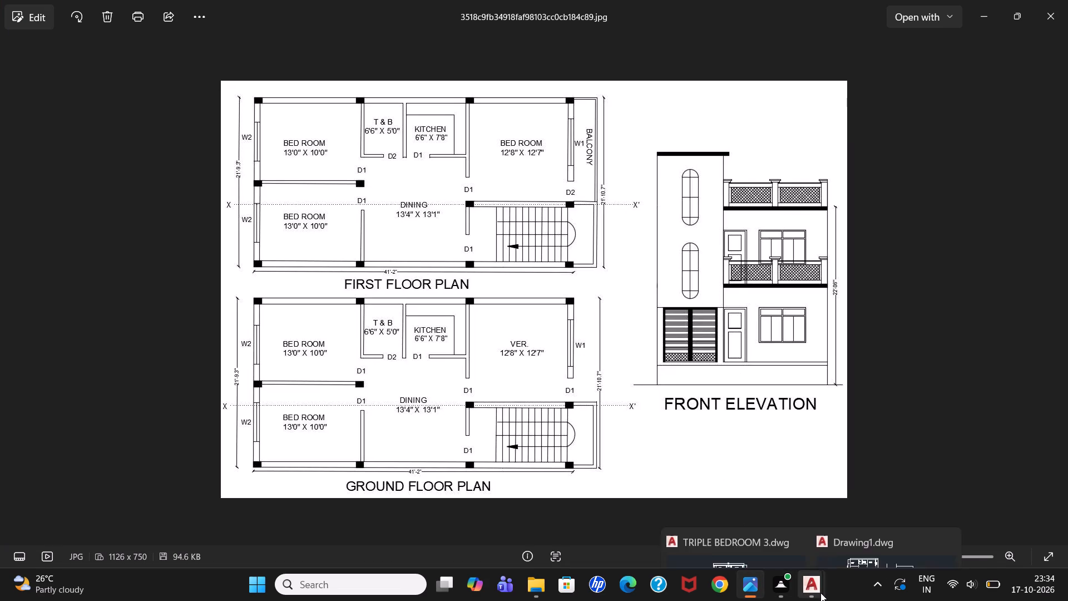
{"action": "left_click", "coordinate": [887, 503]}
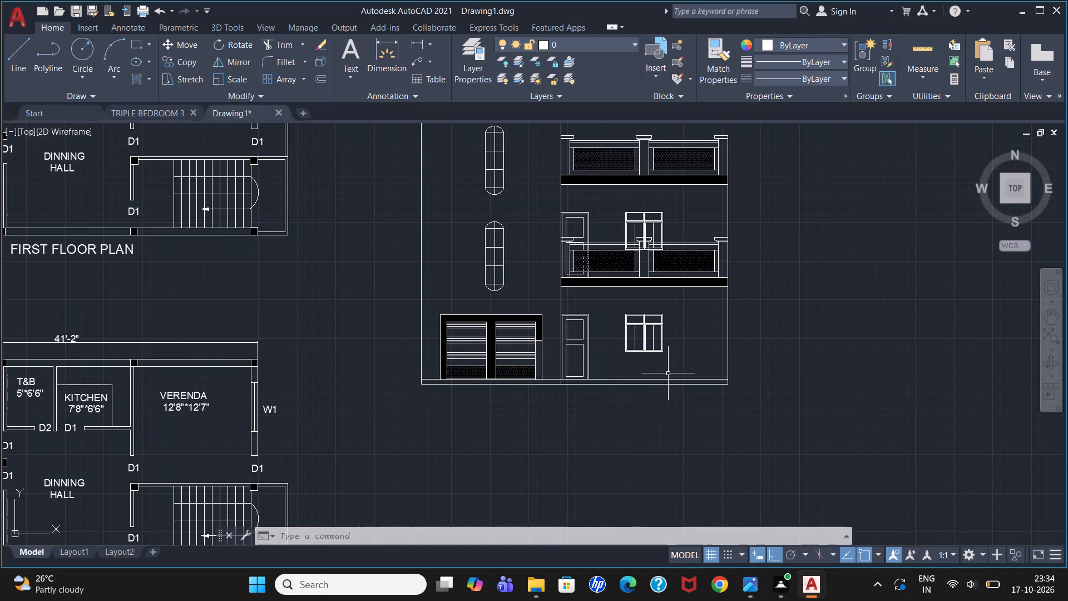
{"action": "key", "text": "l"}
{"action": "key", "text": "Return"}
{"action": "scroll", "coordinate": [397, 361], "scroll_direction": "up", "scroll_amount": 2}
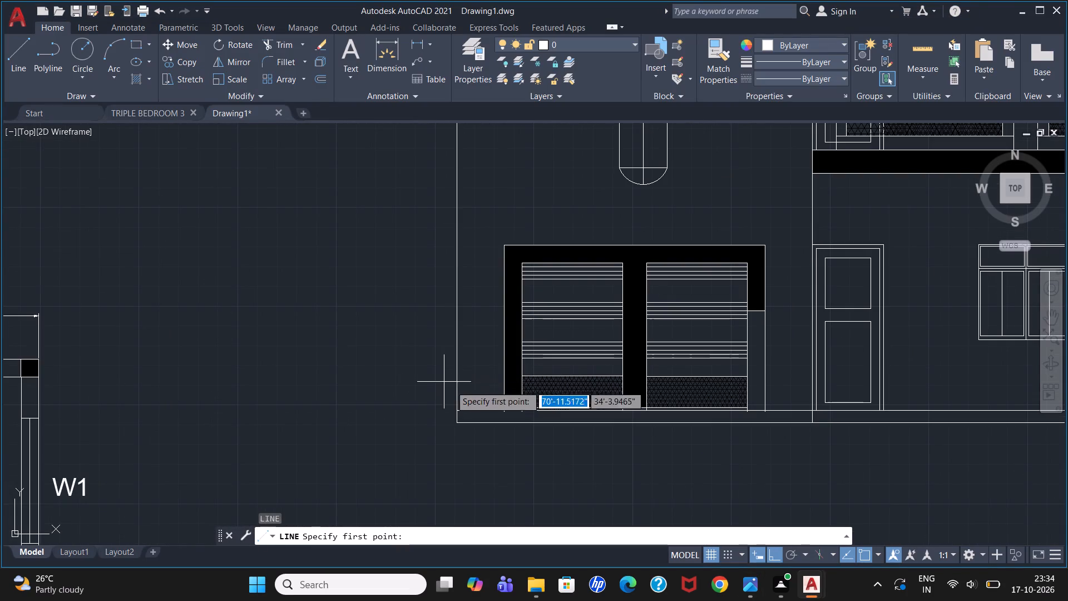
{"action": "left_click", "coordinate": [458, 421]}
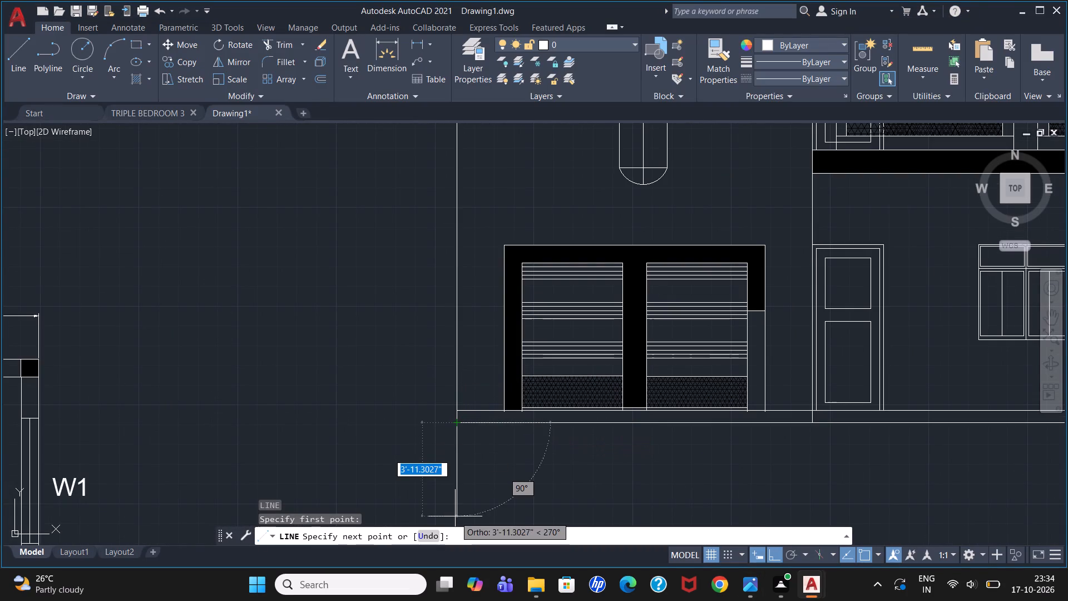
{"action": "left_click", "coordinate": [456, 504]}
{"action": "scroll", "coordinate": [502, 341], "scroll_direction": "down", "scroll_amount": 4}
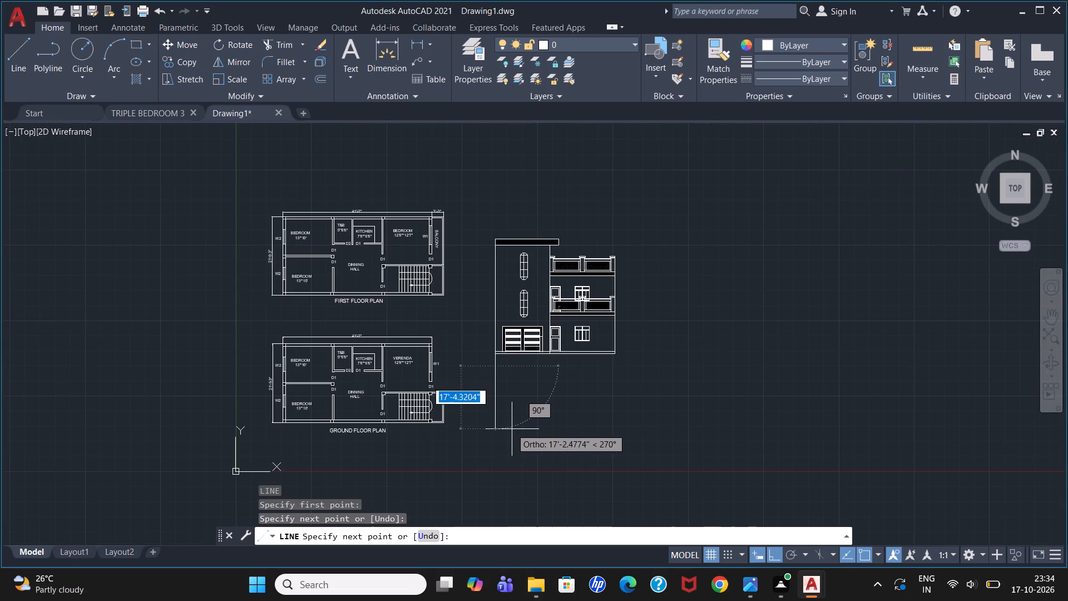
{"action": "left_click", "coordinate": [614, 368]}
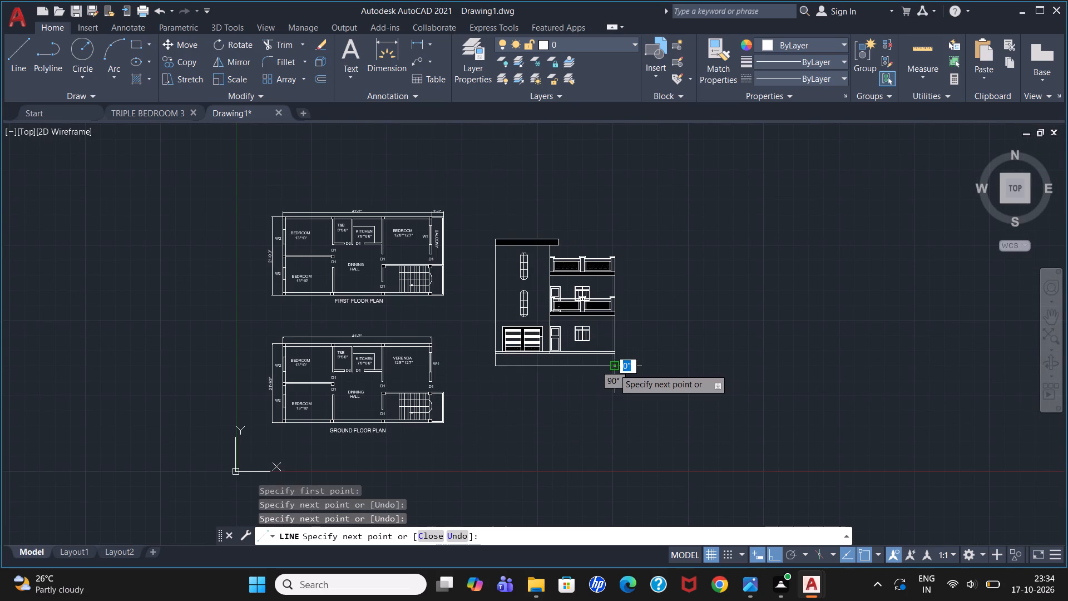
{"action": "scroll", "coordinate": [614, 354], "scroll_direction": "up", "scroll_amount": 3}
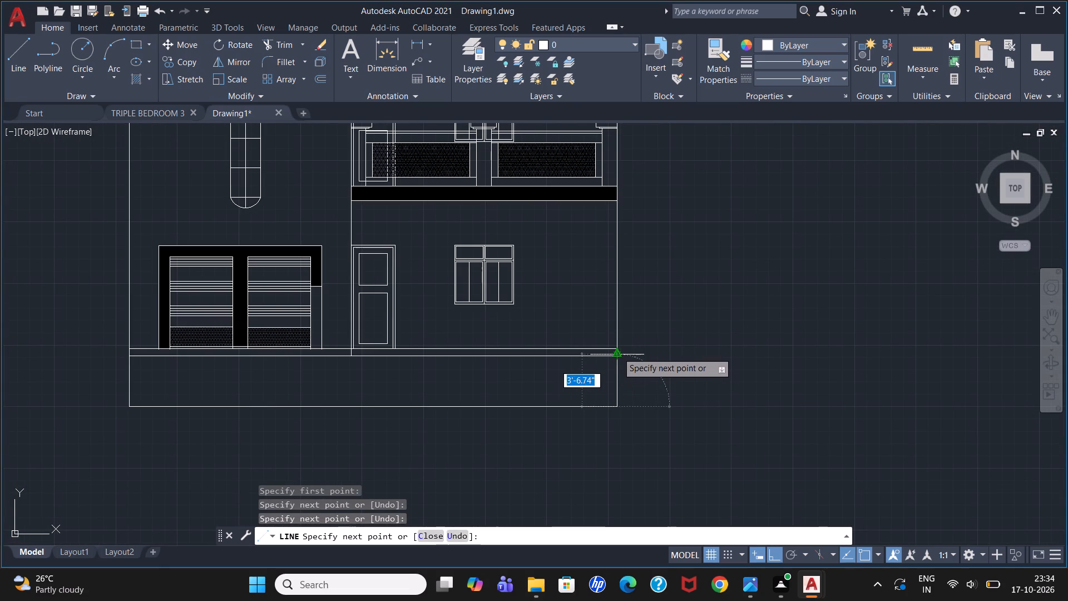
{"action": "left_click", "coordinate": [617, 352]}
{"action": "key", "text": "Escape"}
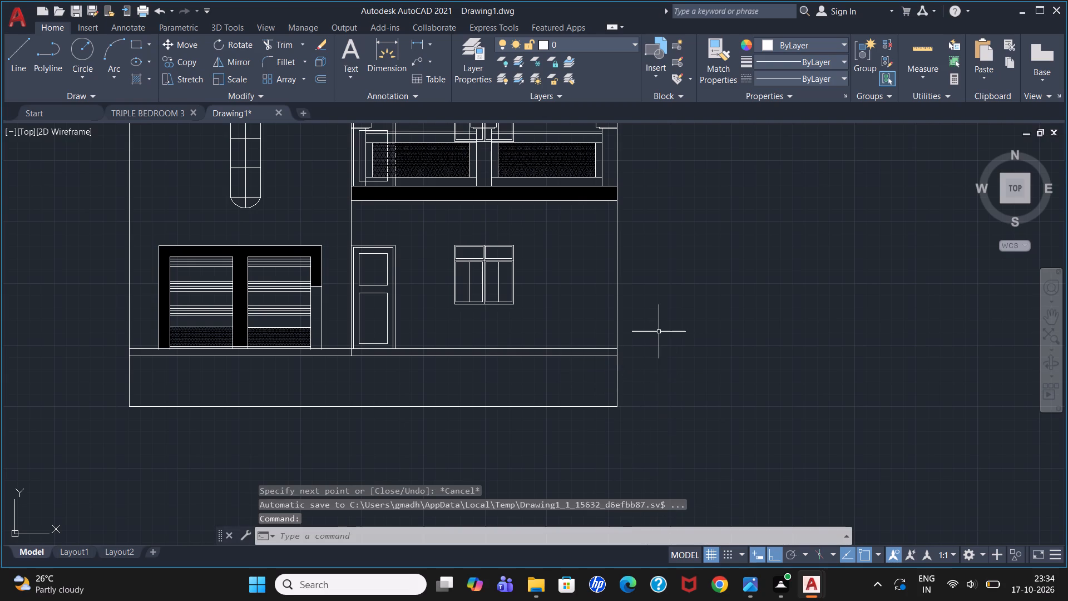
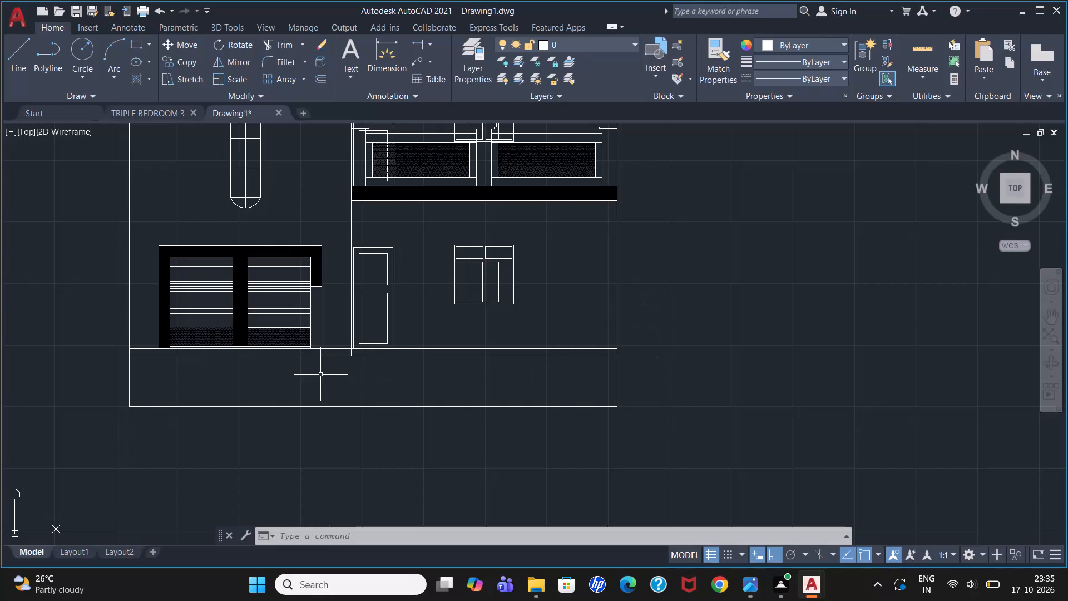
Trim the short horizontal line crossing the garage shutter frame's outer post, at the lower end of its black fill.
{"action": "scroll", "coordinate": [311, 298], "scroll_direction": "up", "scroll_amount": 2}
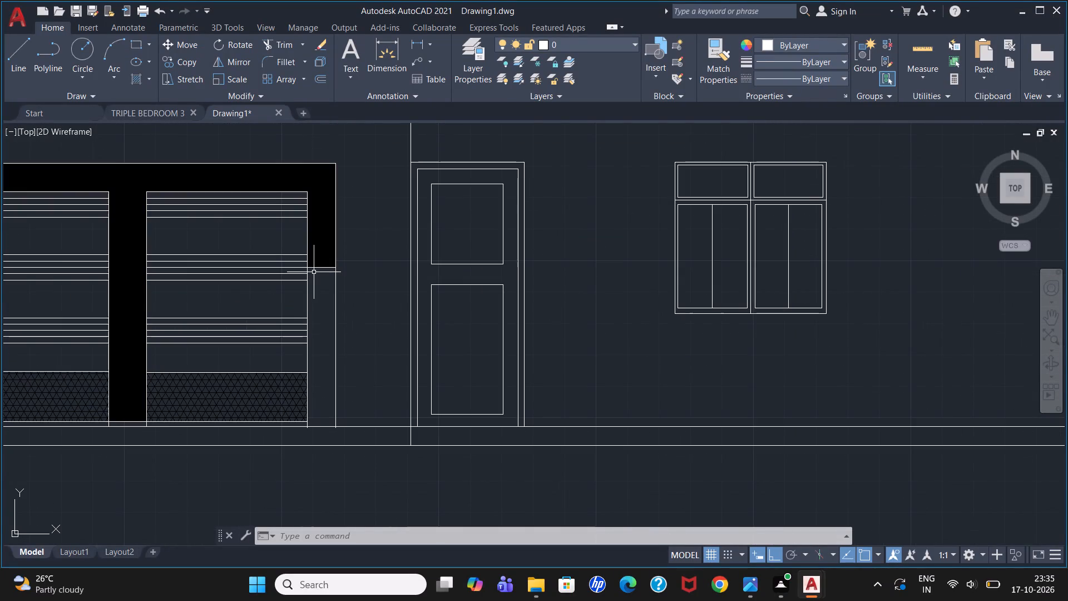
{"action": "type", "text": "TR"}
{"action": "key", "text": "Return"}
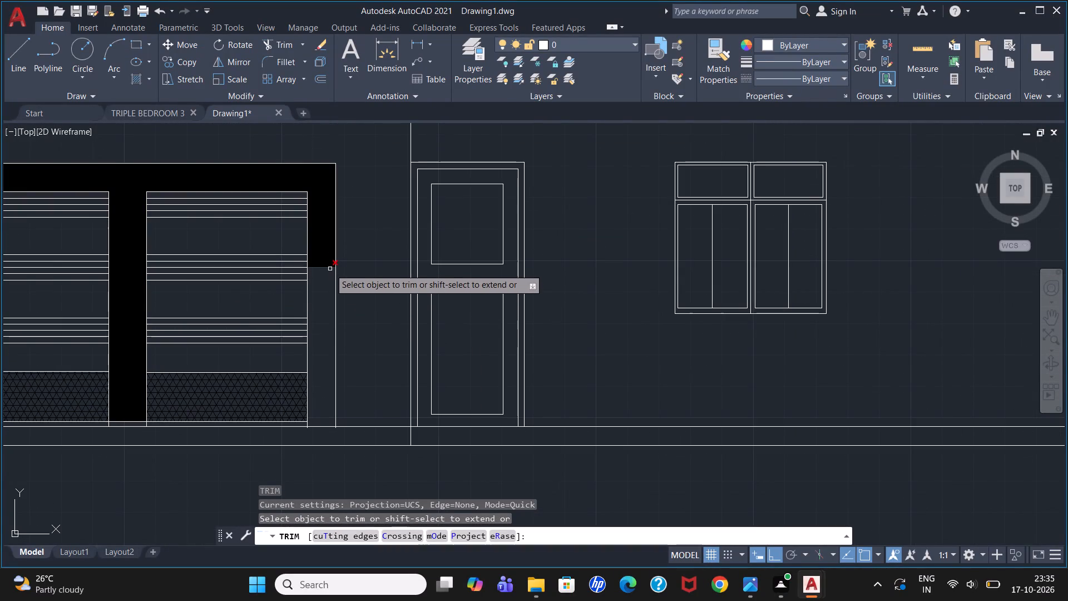
{"action": "left_click", "coordinate": [330, 269]}
{"action": "key", "text": "Escape"}
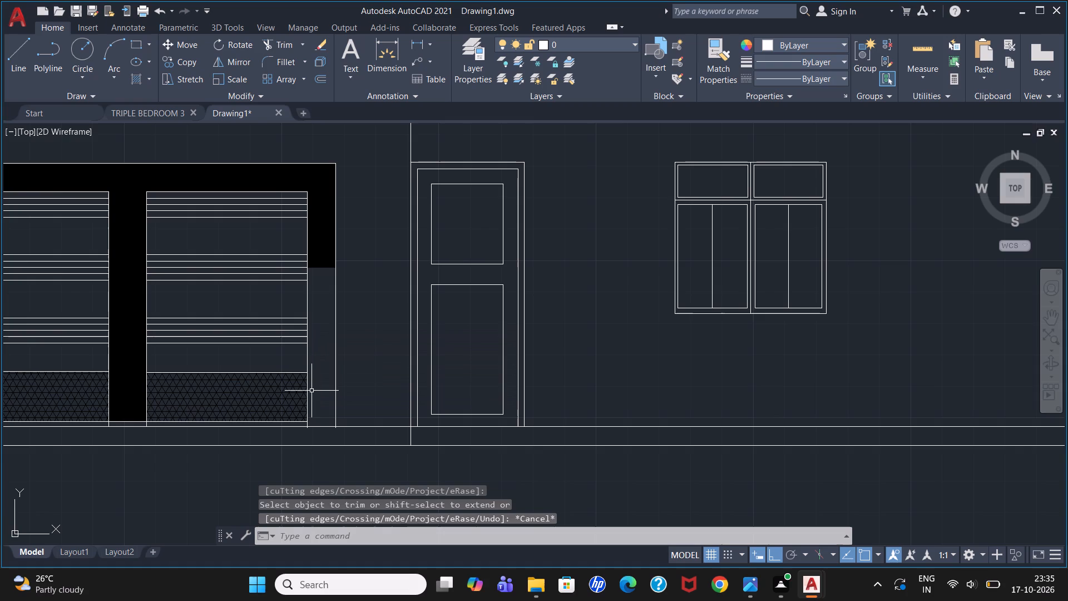
Hatch the unfilled lower part of the shutter frame's outer post with the SOLID pattern in color 0,0,0.
{"action": "type", "text": "HAT"}
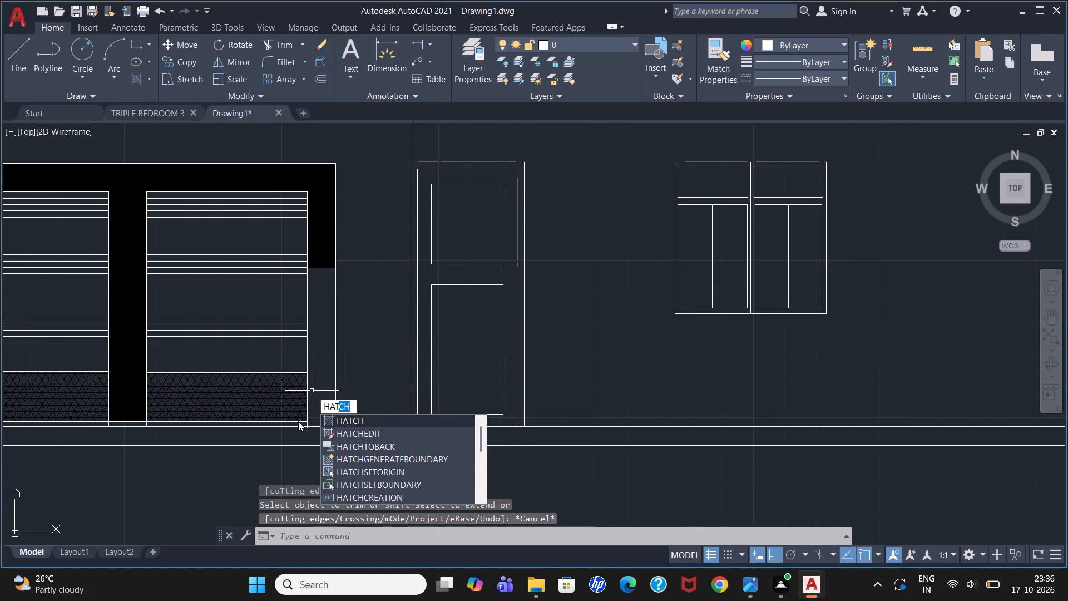
{"action": "key", "text": "Return"}
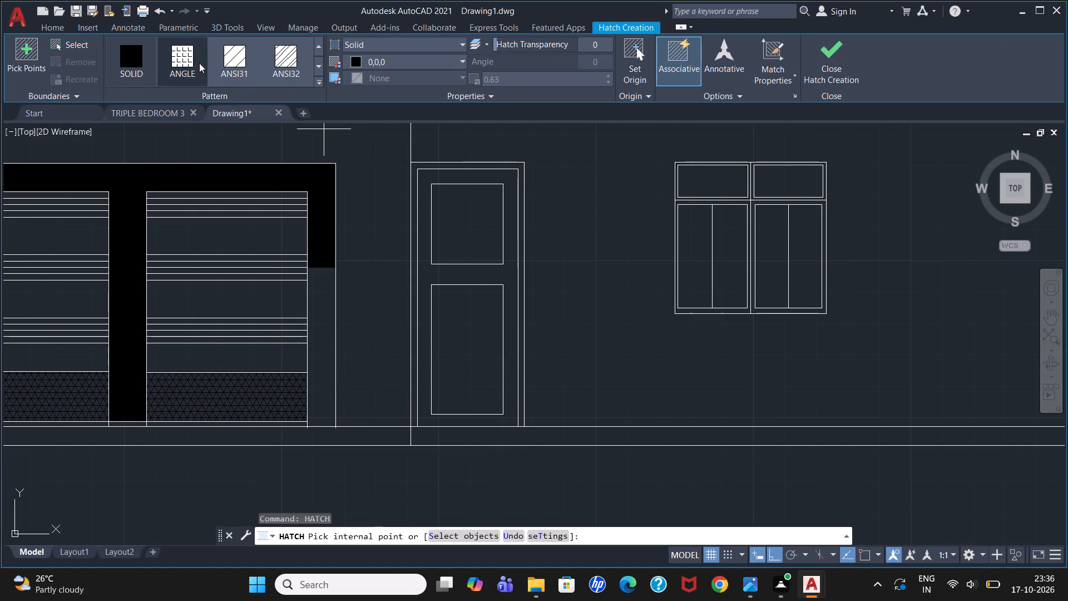
{"action": "left_click", "coordinate": [125, 66]}
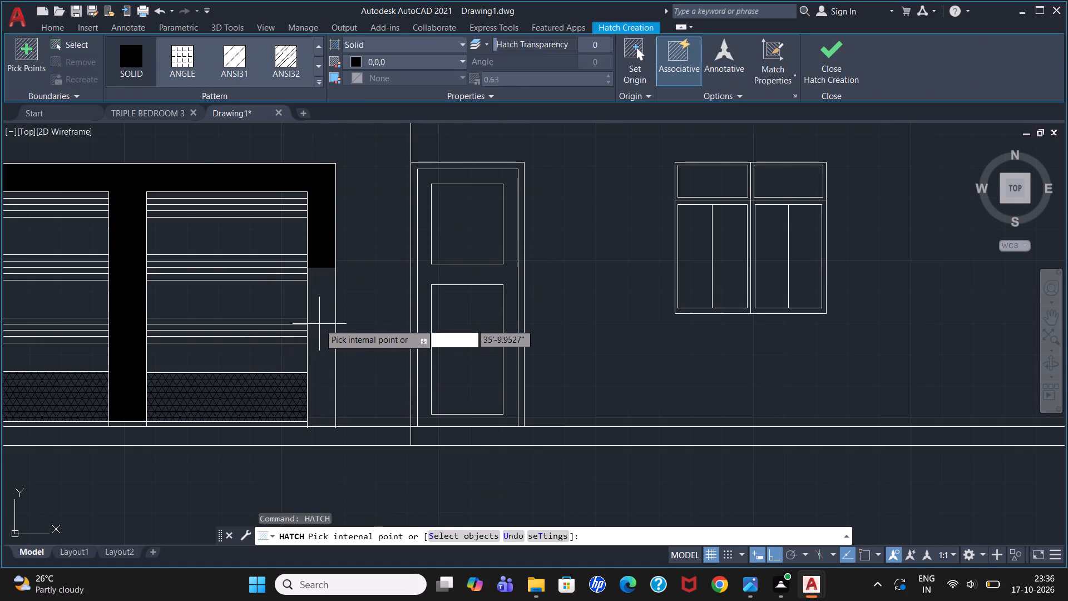
{"action": "left_click", "coordinate": [320, 324]}
{"action": "key", "text": "Escape"}
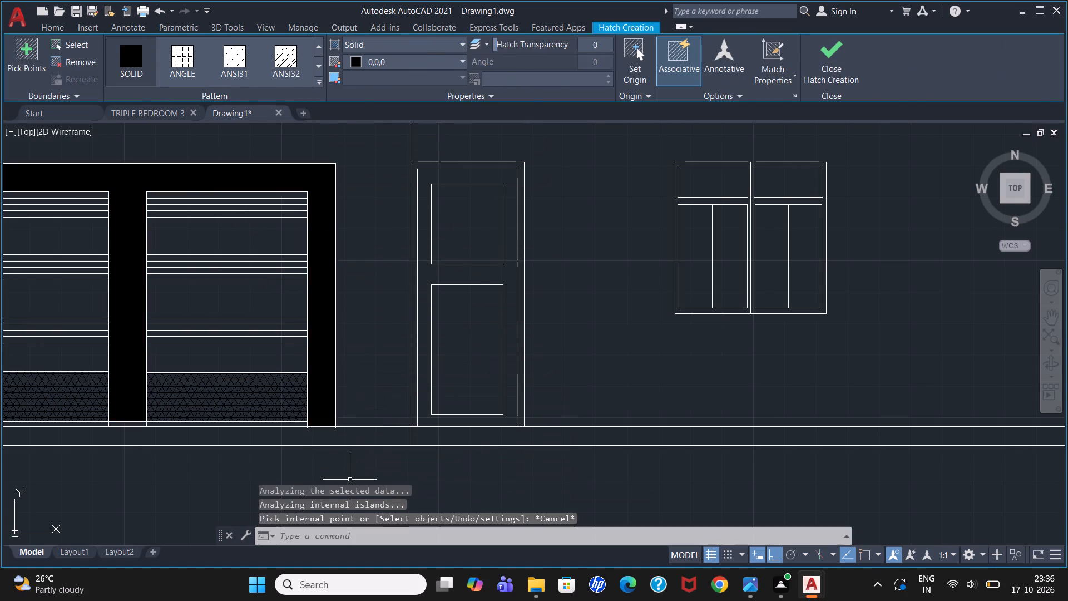
{"action": "key", "text": "Escape"}
{"action": "key", "text": "Escape"}
{"action": "key", "text": "Escape"}
{"action": "key", "text": "Escape"}
Add a vertical linear dimension beside the elevation, from the top of the upper balcony slab to the lower plinth line.
{"action": "scroll", "coordinate": [307, 403], "scroll_direction": "down", "scroll_amount": 3}
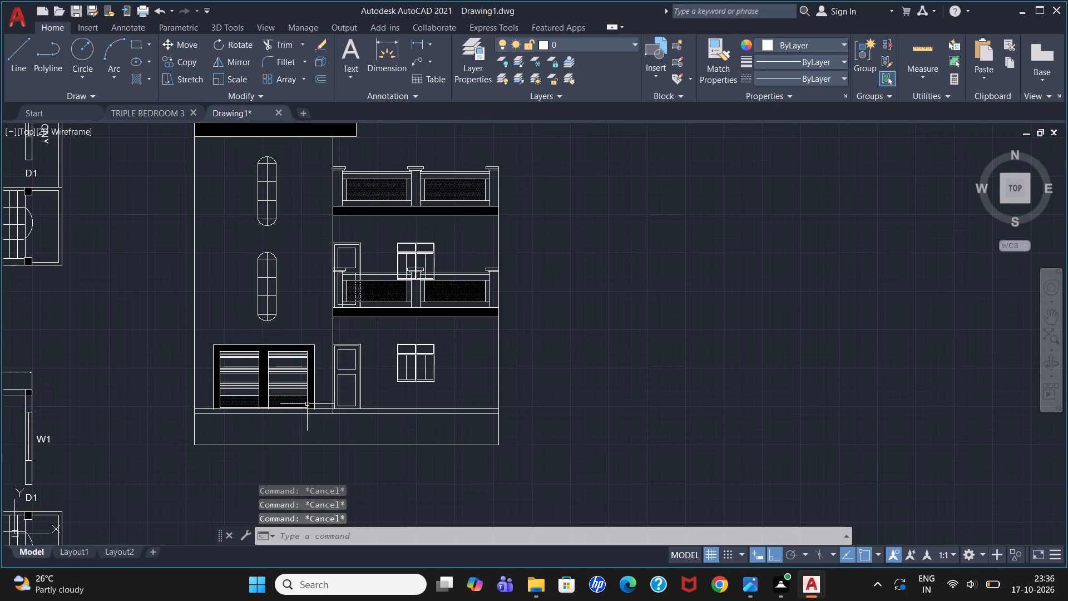
{"action": "scroll", "coordinate": [264, 318], "scroll_direction": "up", "scroll_amount": 1}
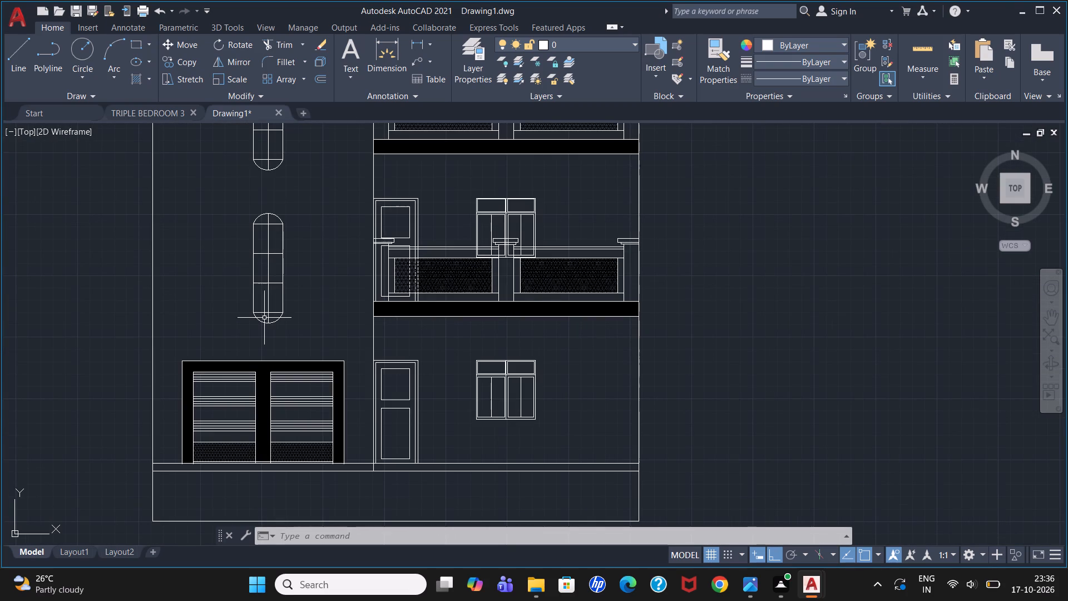
{"action": "scroll", "coordinate": [264, 318], "scroll_direction": "down", "scroll_amount": 2}
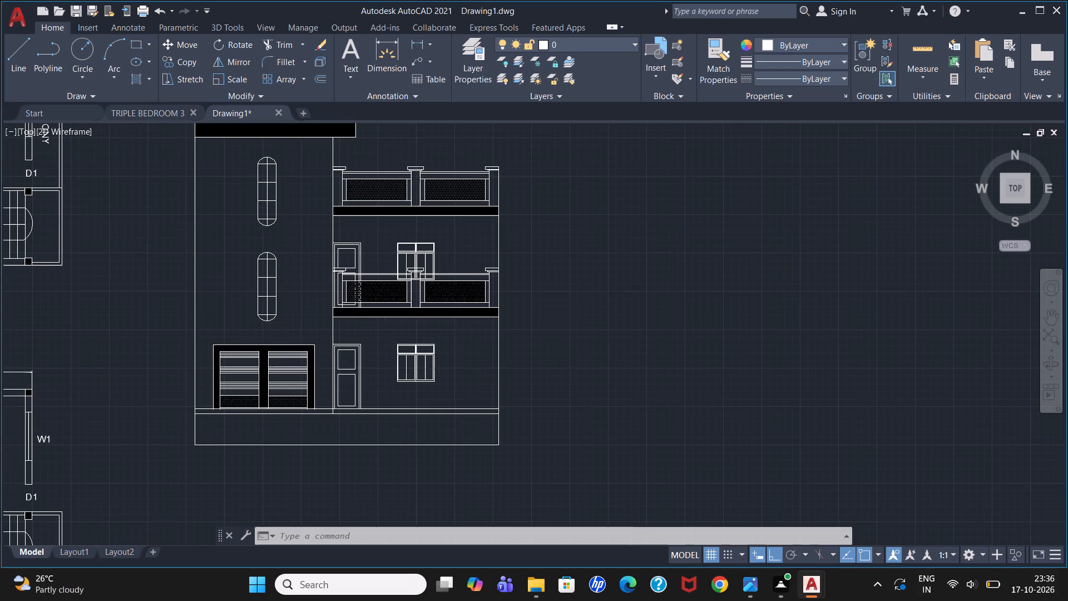
{"action": "scroll", "coordinate": [439, 280], "scroll_direction": "up", "scroll_amount": 2}
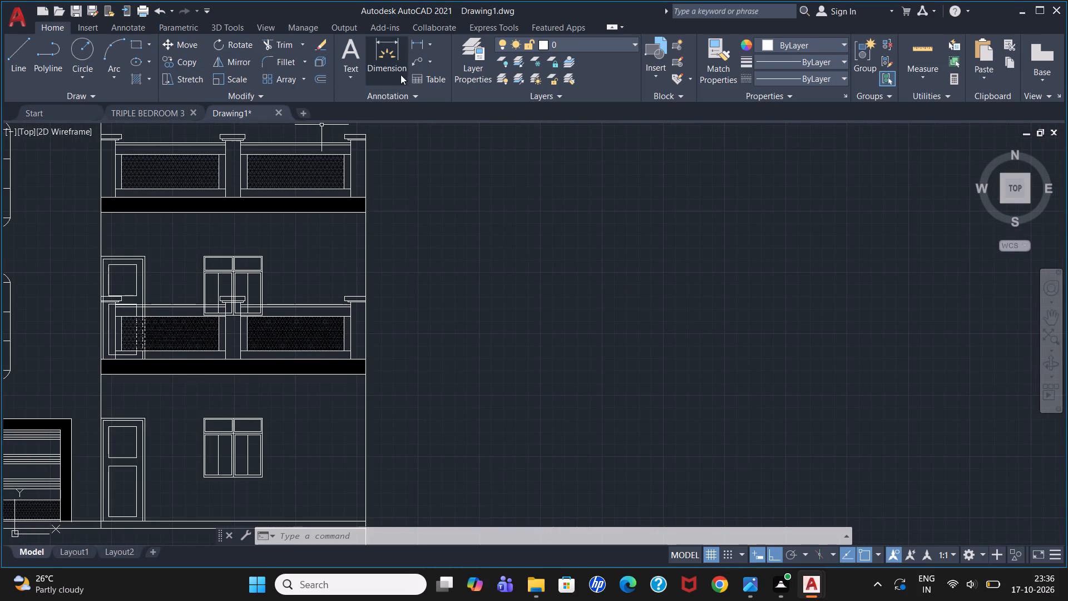
{"action": "left_click", "coordinate": [418, 40]}
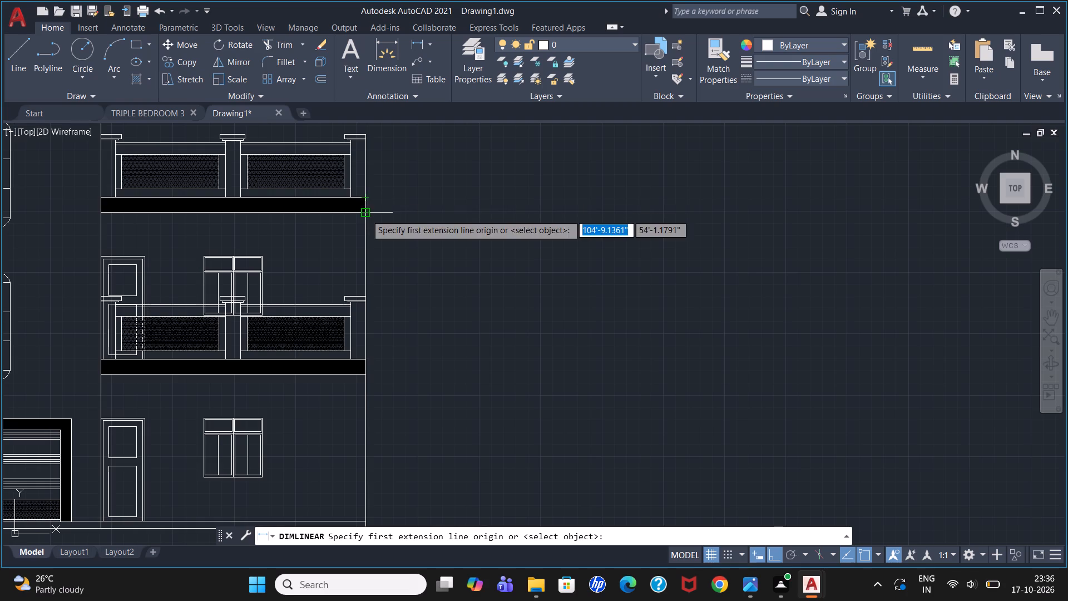
{"action": "left_click", "coordinate": [365, 200]}
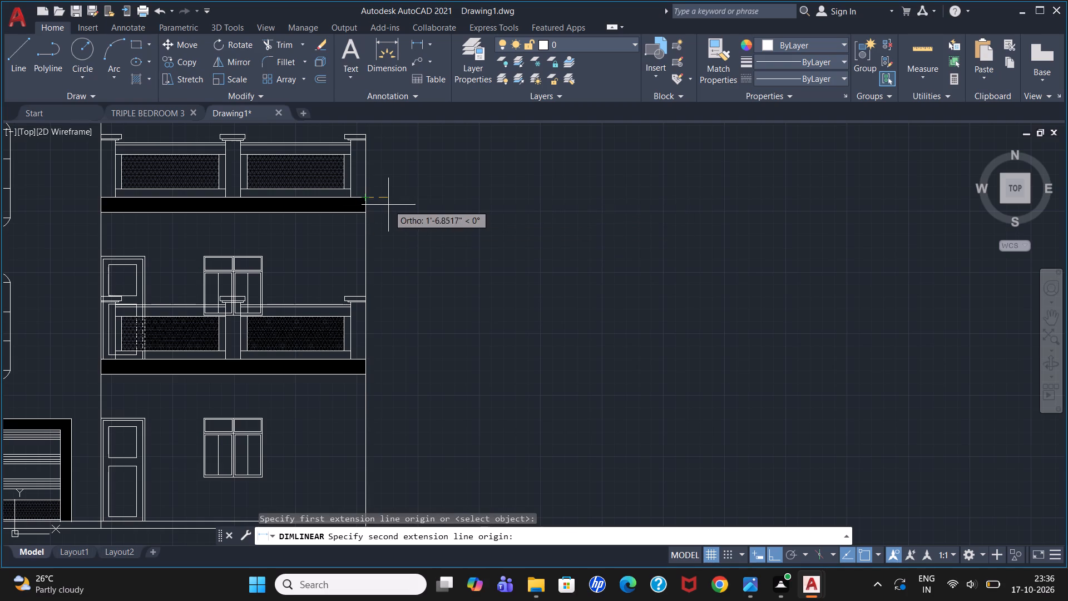
{"action": "scroll", "coordinate": [390, 215], "scroll_direction": "down", "scroll_amount": 3}
{"action": "scroll", "coordinate": [393, 303], "scroll_direction": "up", "scroll_amount": 3}
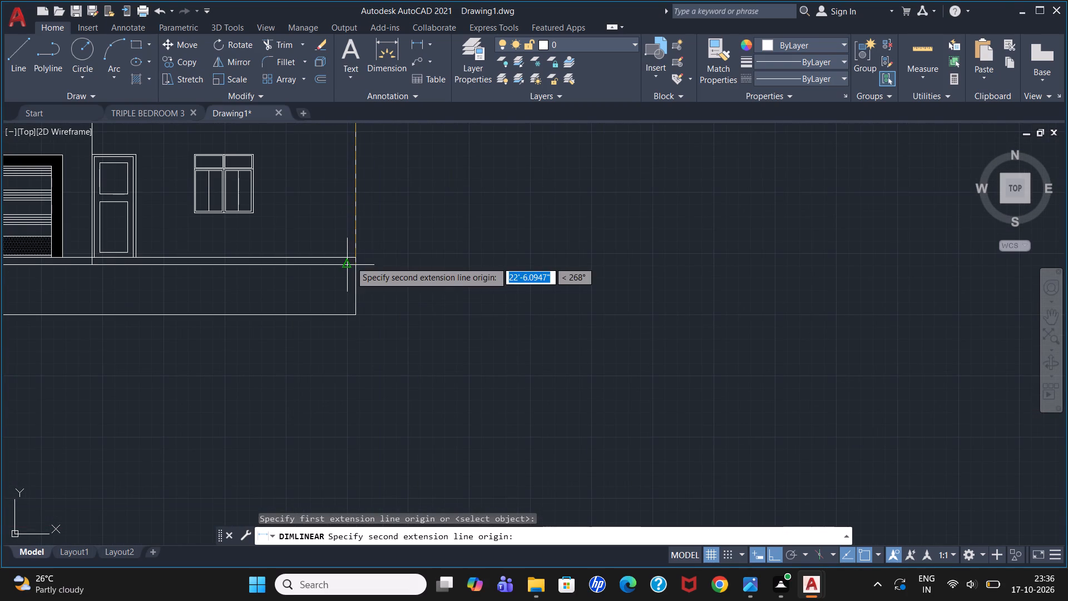
{"action": "left_click", "coordinate": [359, 264]}
{"action": "scroll", "coordinate": [390, 262], "scroll_direction": "down", "scroll_amount": 2}
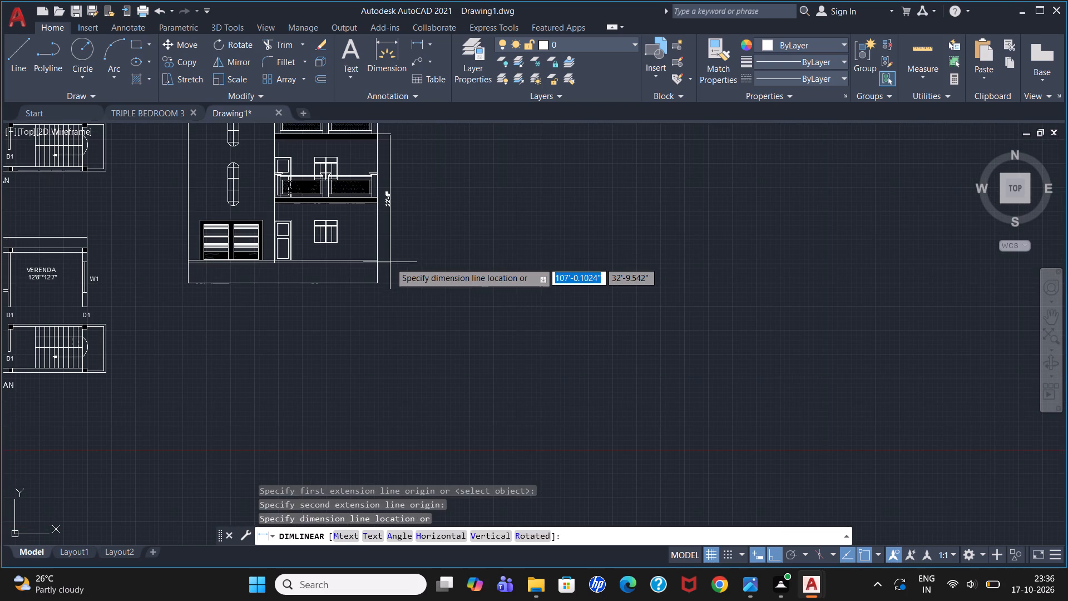
{"action": "left_click", "coordinate": [390, 262]}
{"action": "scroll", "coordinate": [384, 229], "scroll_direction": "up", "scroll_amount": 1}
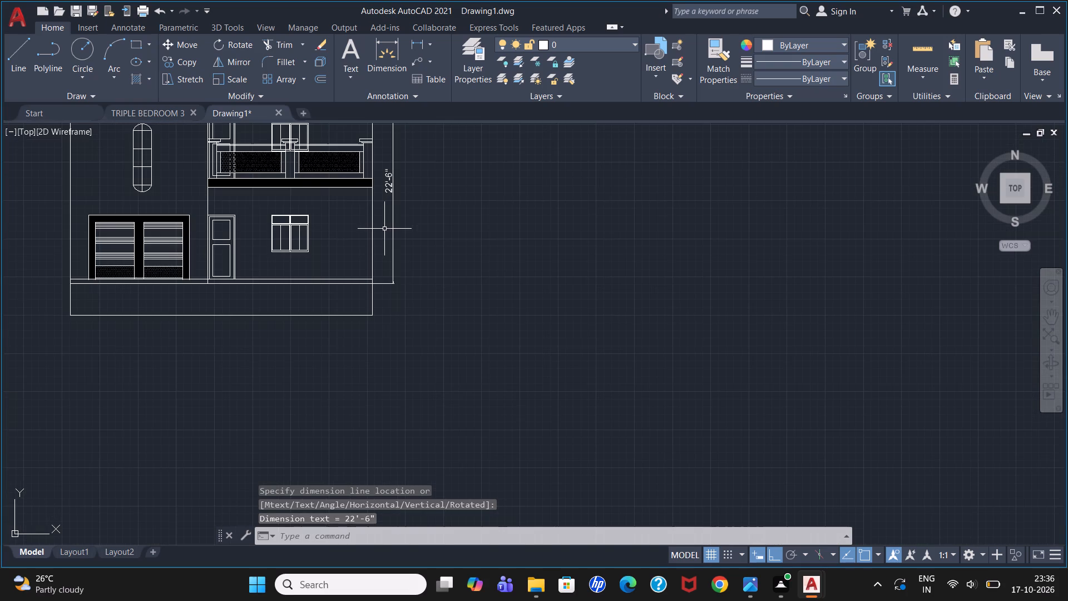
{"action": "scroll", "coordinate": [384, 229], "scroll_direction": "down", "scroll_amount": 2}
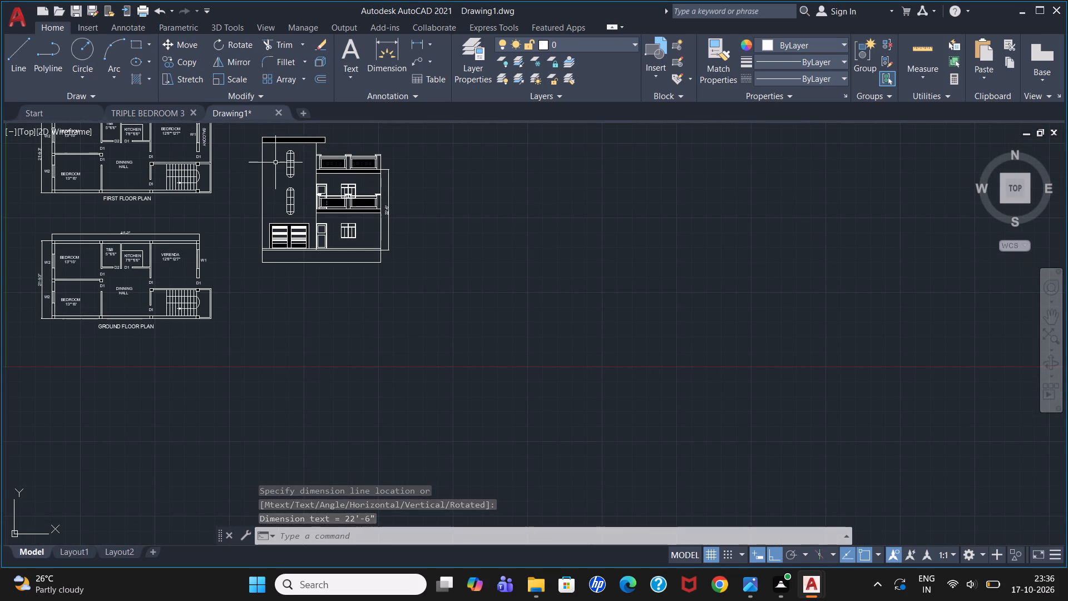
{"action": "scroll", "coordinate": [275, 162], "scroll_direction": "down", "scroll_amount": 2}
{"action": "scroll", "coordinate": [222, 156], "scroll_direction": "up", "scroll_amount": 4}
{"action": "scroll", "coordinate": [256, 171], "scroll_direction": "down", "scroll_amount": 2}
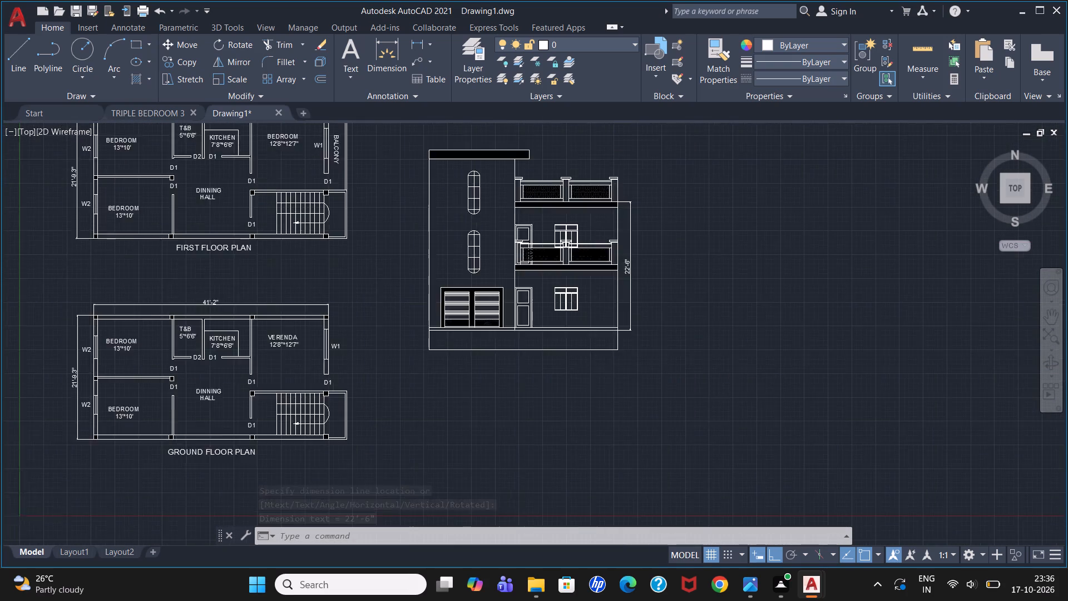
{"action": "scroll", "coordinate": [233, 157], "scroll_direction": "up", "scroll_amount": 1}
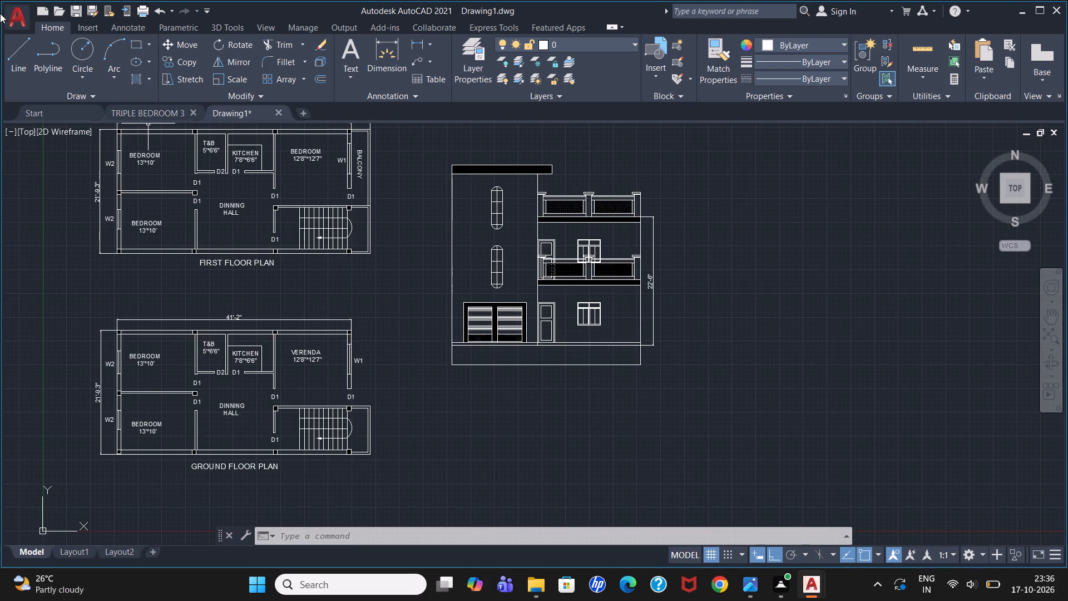
Save the drawing as FIRST AND GROUND FLOOR in the CANTERCAD FILES OCTOBER folder, in AutoCAD 2018 DWG format.
{"action": "left_click", "coordinate": [6, 18]}
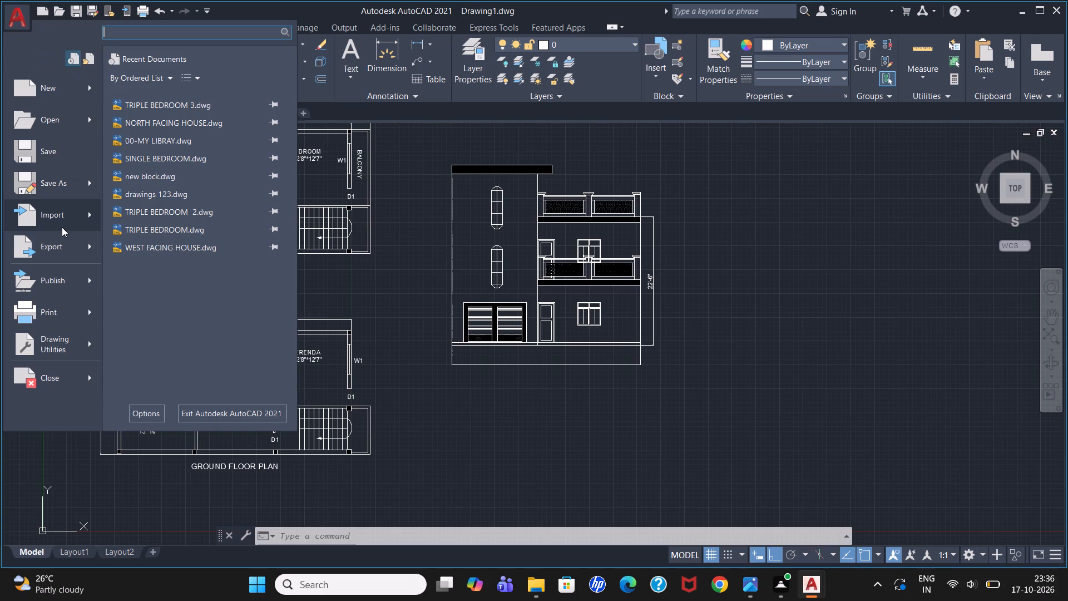
{"action": "left_click", "coordinate": [68, 189]}
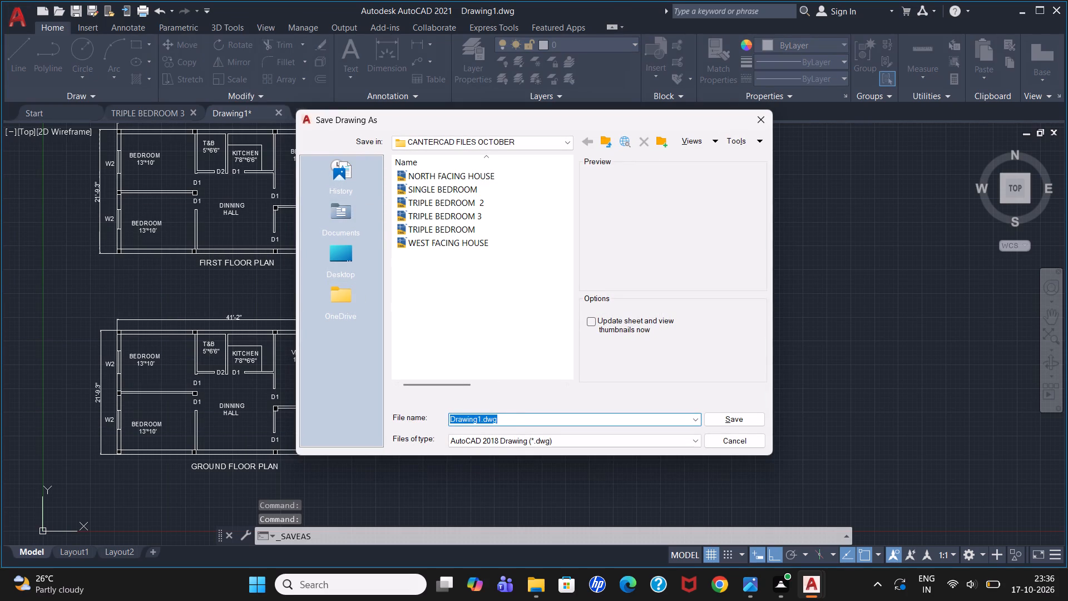
{"action": "key", "text": "BackSpace"}
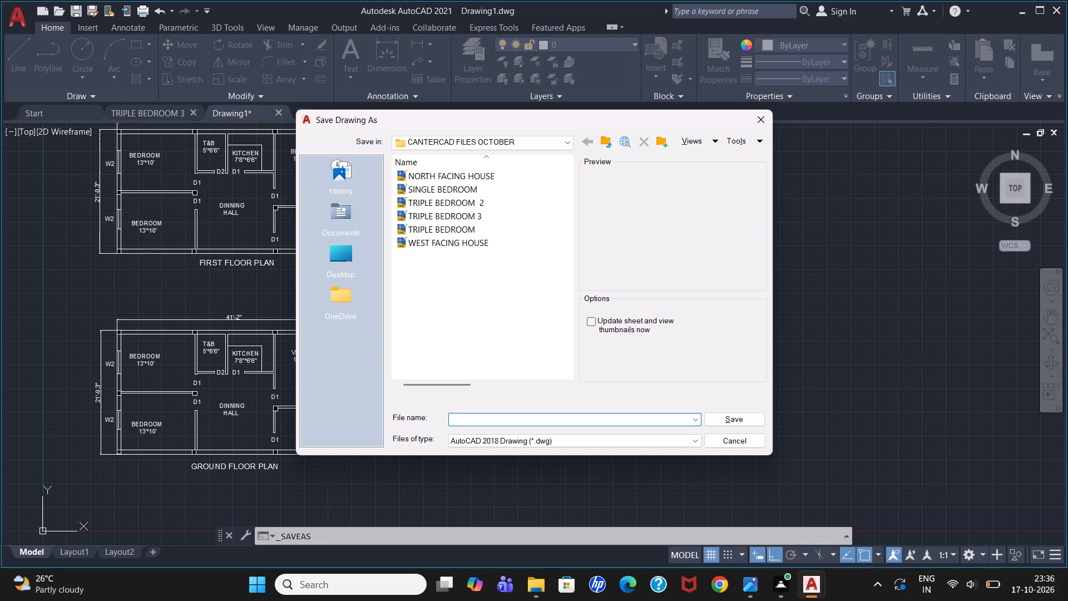
{"action": "type", "text": "FIRST"}
{"action": "key", "text": "space"}
{"action": "type", "text": "AND"}
{"action": "key", "text": "space"}
{"action": "type", "text": "GROU"}
{"action": "type", "text": "ND"}
{"action": "key", "text": "space"}
{"action": "type", "text": "LOOR"}
{"action": "key", "text": "Left"}
{"action": "key", "text": "Left"}
{"action": "key", "text": "Left"}
{"action": "key", "text": "Left"}
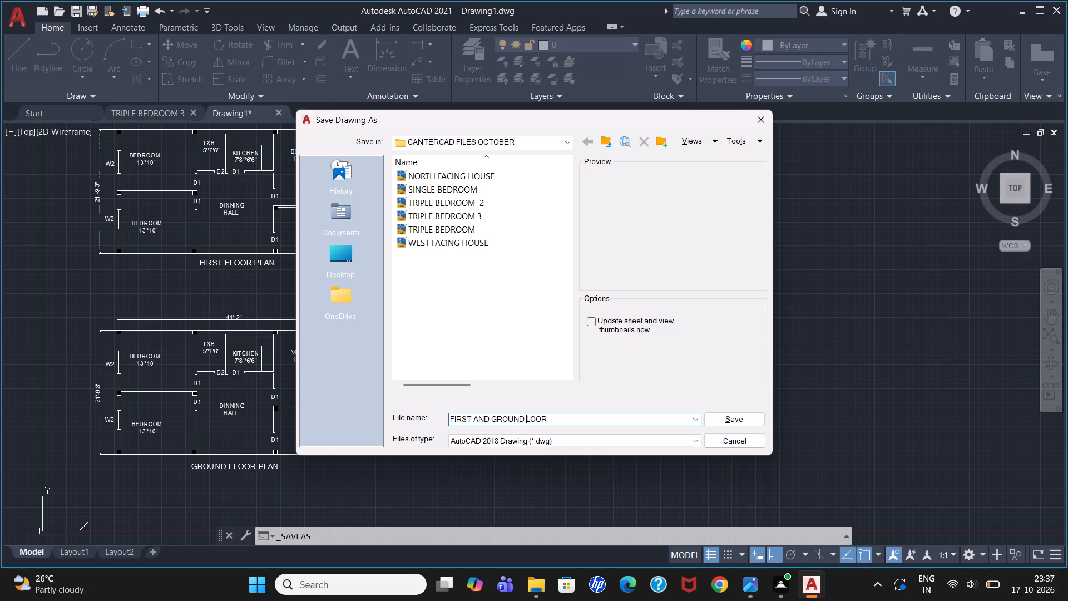
{"action": "key", "text": "f"}
{"action": "left_click", "coordinate": [746, 418]}
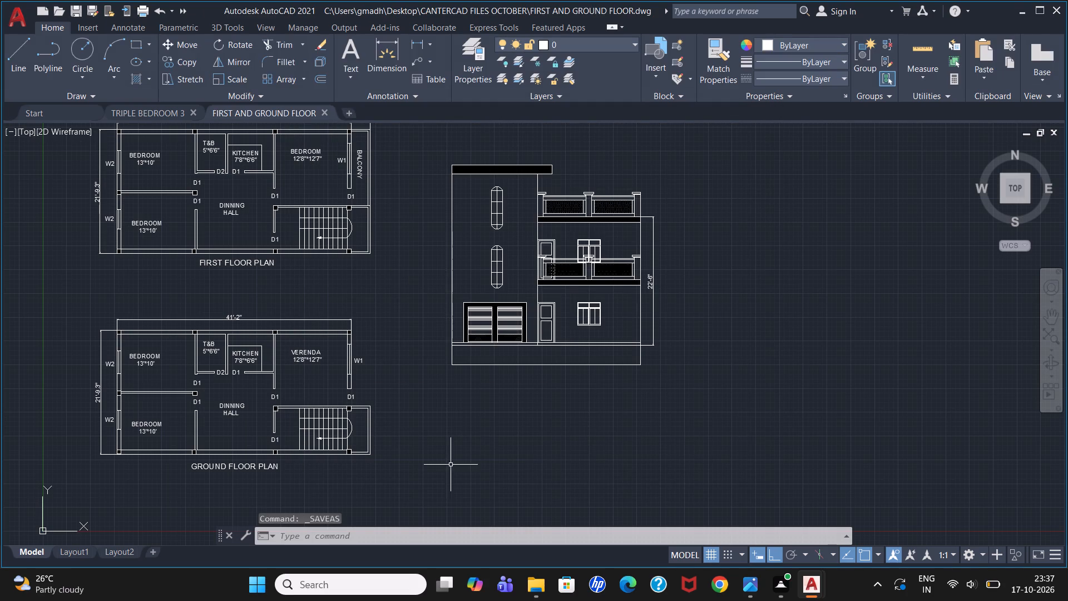
Start plotting the drawing and choose DWG To PDF.pc3 as the plotter.
{"action": "scroll", "coordinate": [368, 390], "scroll_direction": "down", "scroll_amount": 1}
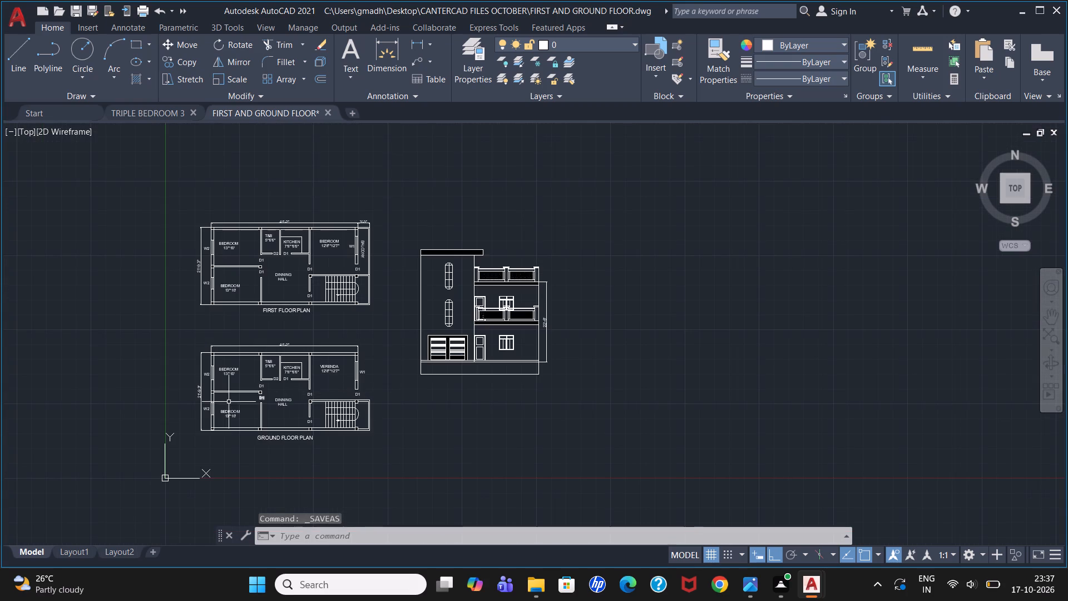
{"action": "scroll", "coordinate": [191, 401], "scroll_direction": "up", "scroll_amount": 1}
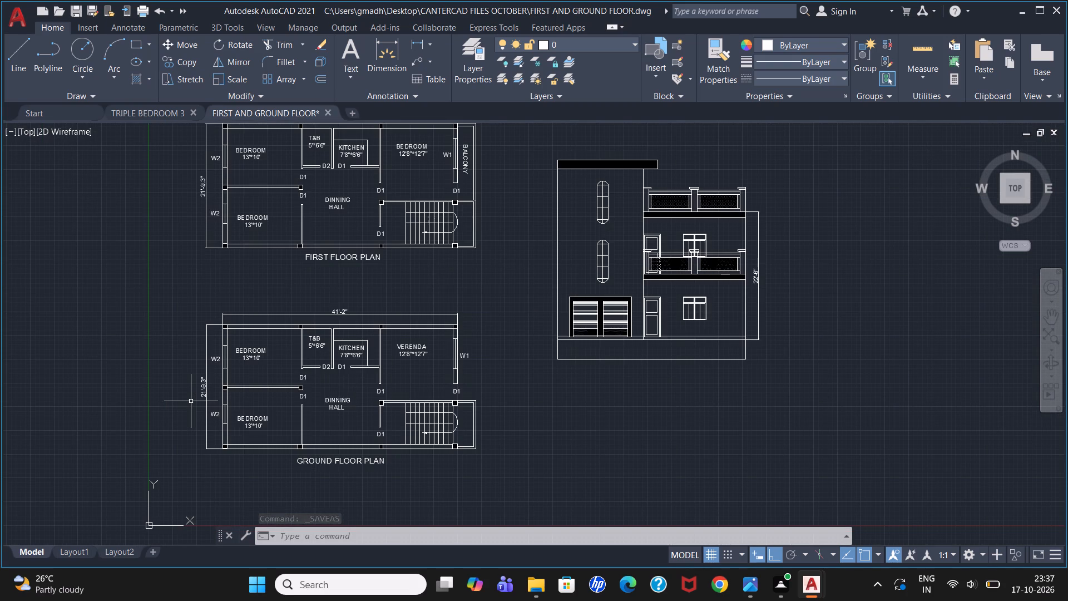
{"action": "key", "text": "ctrl+p"}
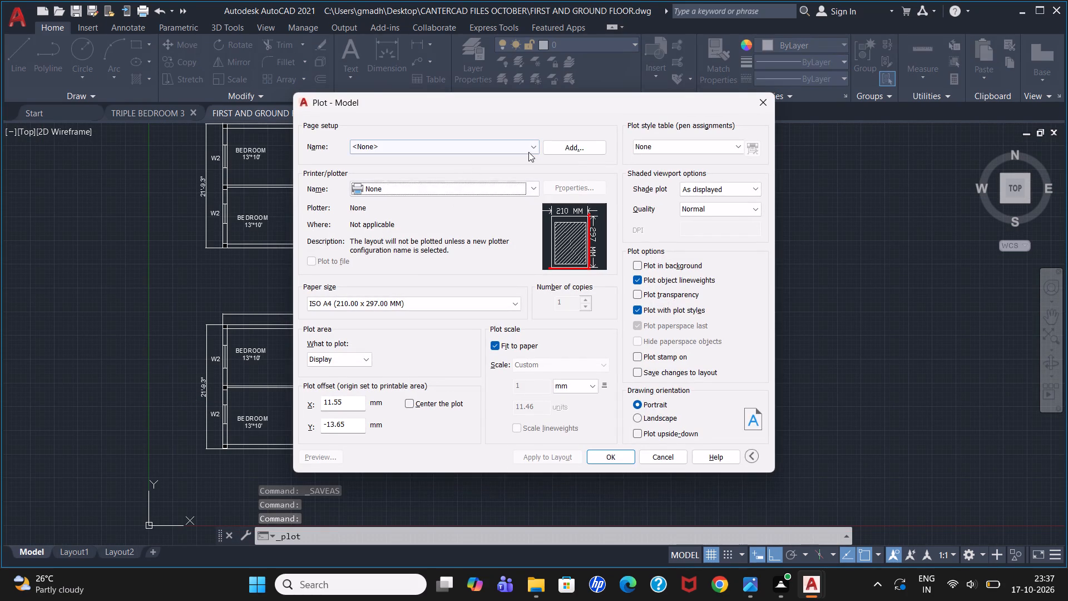
{"action": "left_click", "coordinate": [536, 142]}
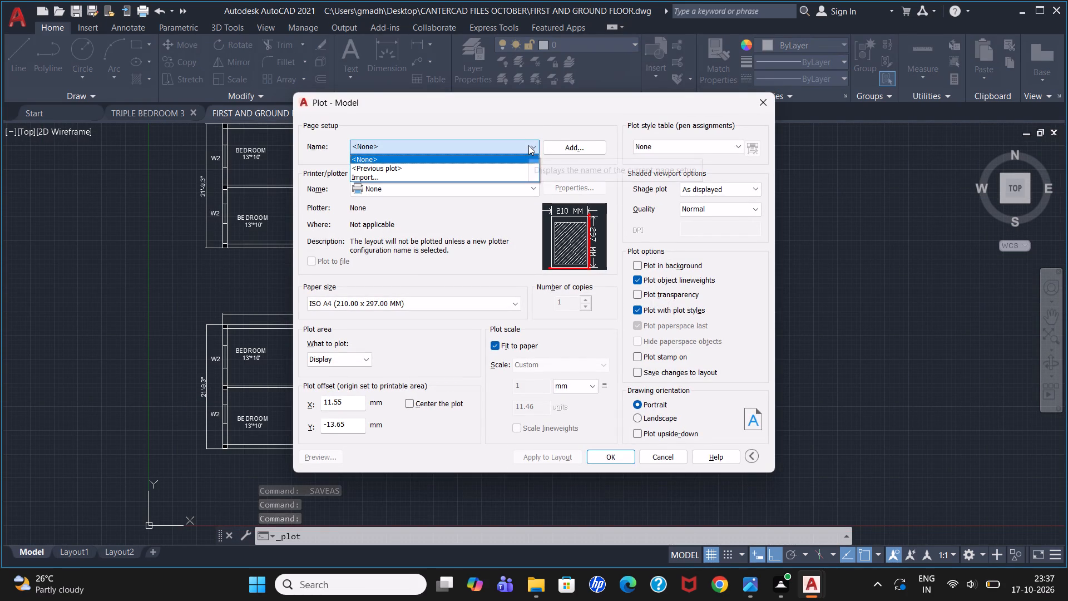
{"action": "left_click", "coordinate": [528, 145]}
{"action": "left_click", "coordinate": [519, 190]}
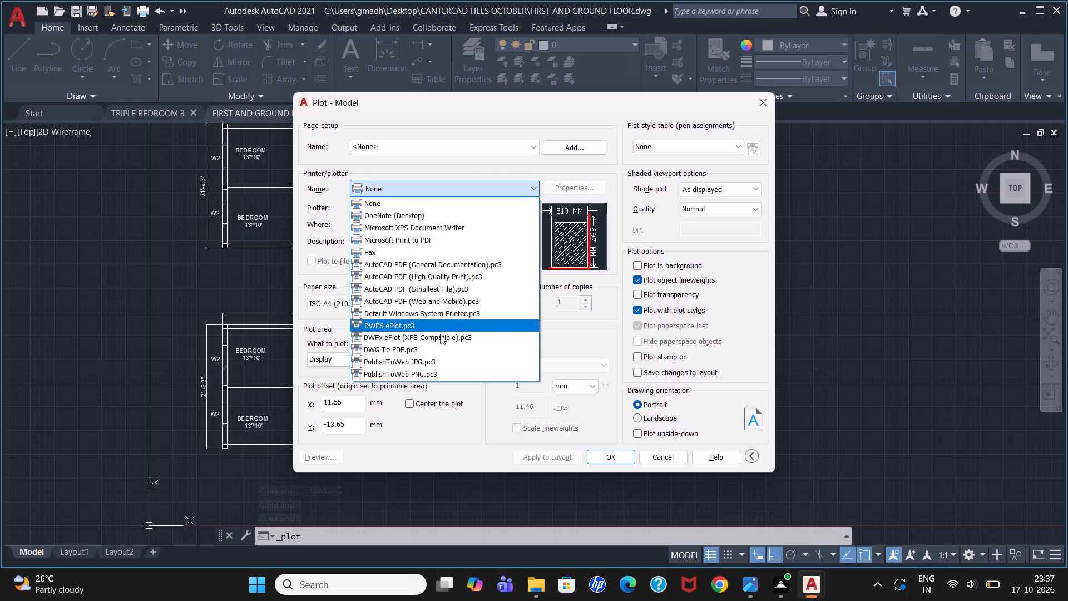
{"action": "left_click", "coordinate": [442, 347]}
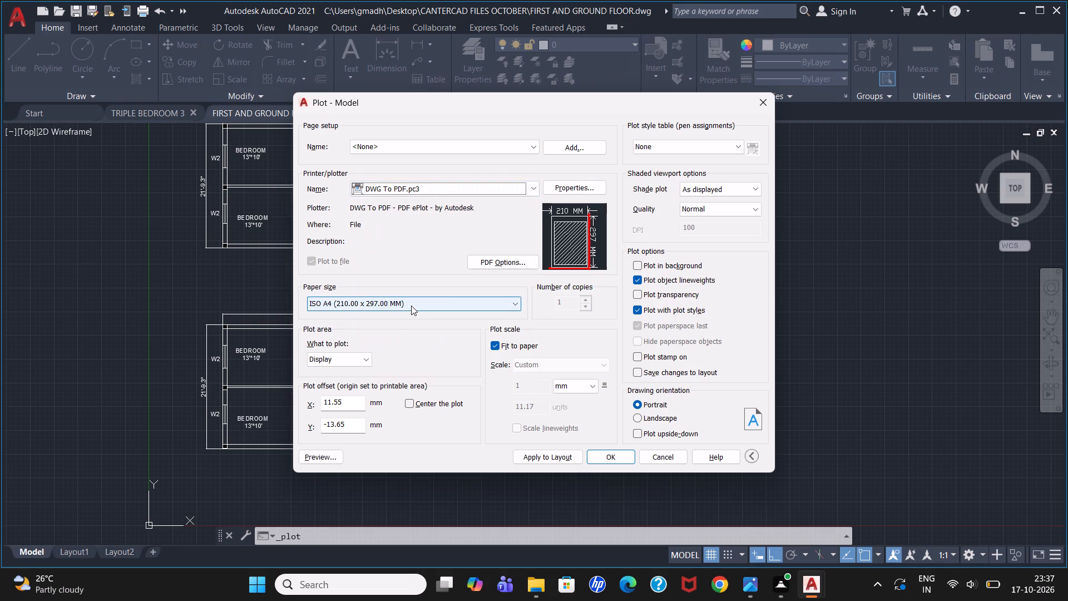
Set the PDF raster image quality to 4800 dpi, applying the change to the current plot only.
{"action": "left_click", "coordinate": [501, 264]}
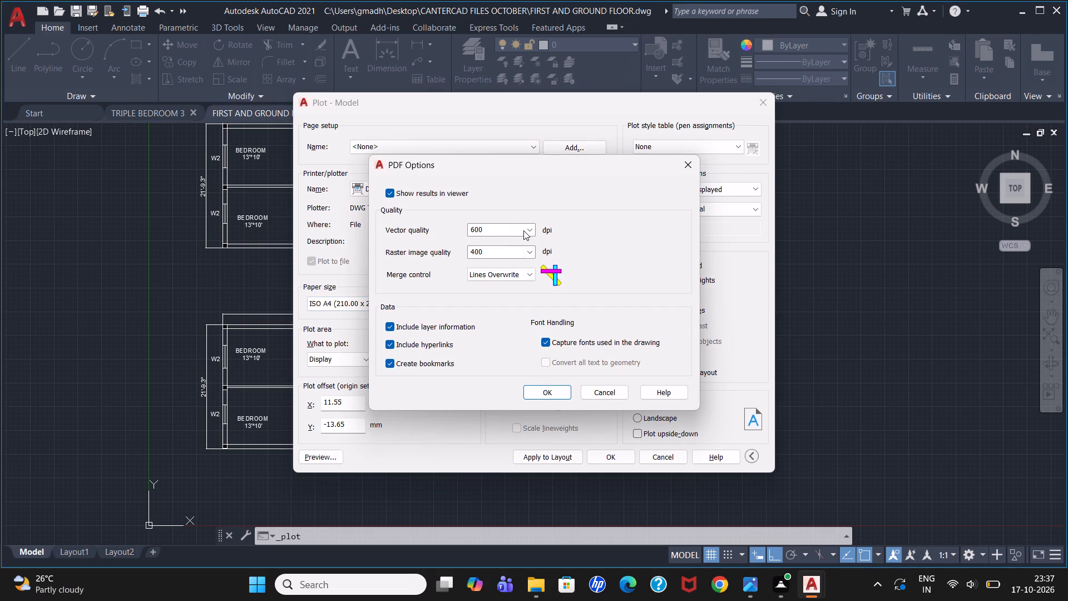
{"action": "left_click", "coordinate": [531, 257]}
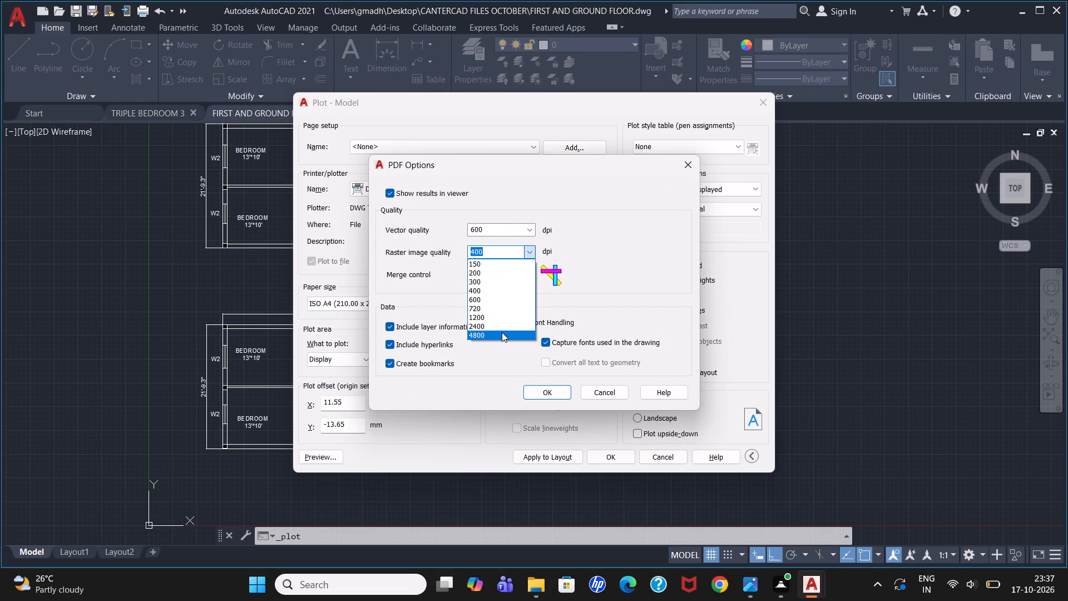
{"action": "left_click", "coordinate": [502, 332]}
{"action": "left_click", "coordinate": [563, 391]}
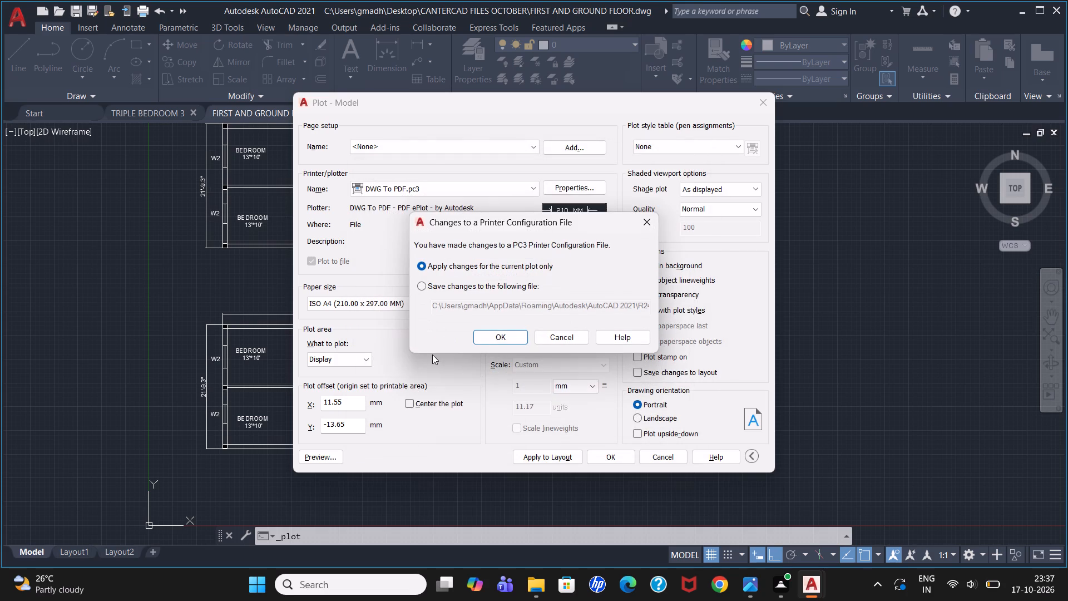
{"action": "left_click", "coordinate": [498, 338]}
Set the plot area to a window enclosing both floor plans and the front elevation, and center the plot.
{"action": "left_click", "coordinate": [356, 359]}
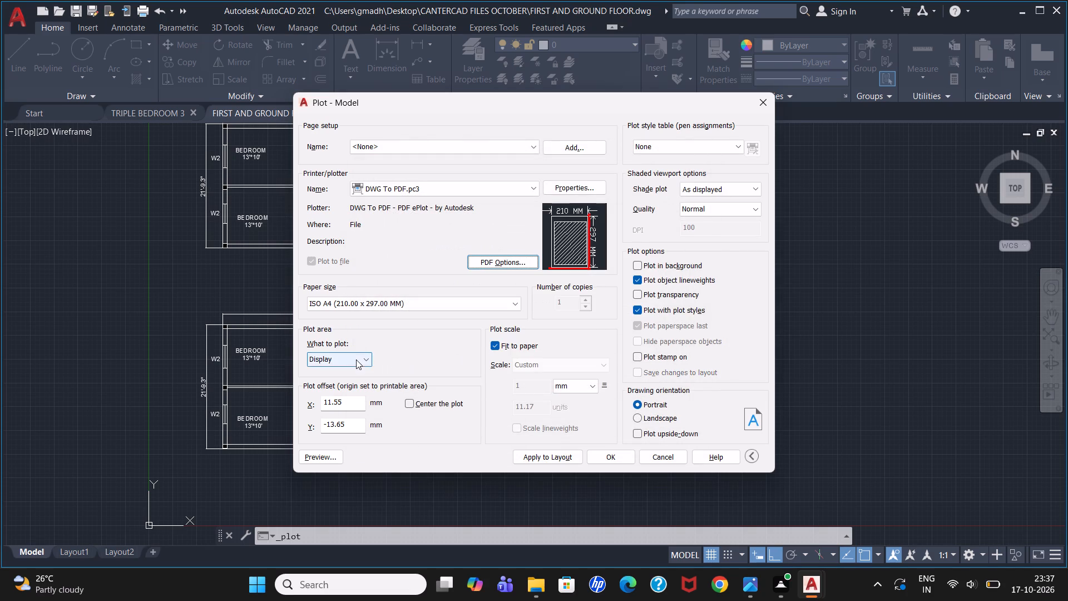
{"action": "left_click", "coordinate": [366, 398]}
{"action": "scroll", "coordinate": [387, 319], "scroll_direction": "down", "scroll_amount": 1}
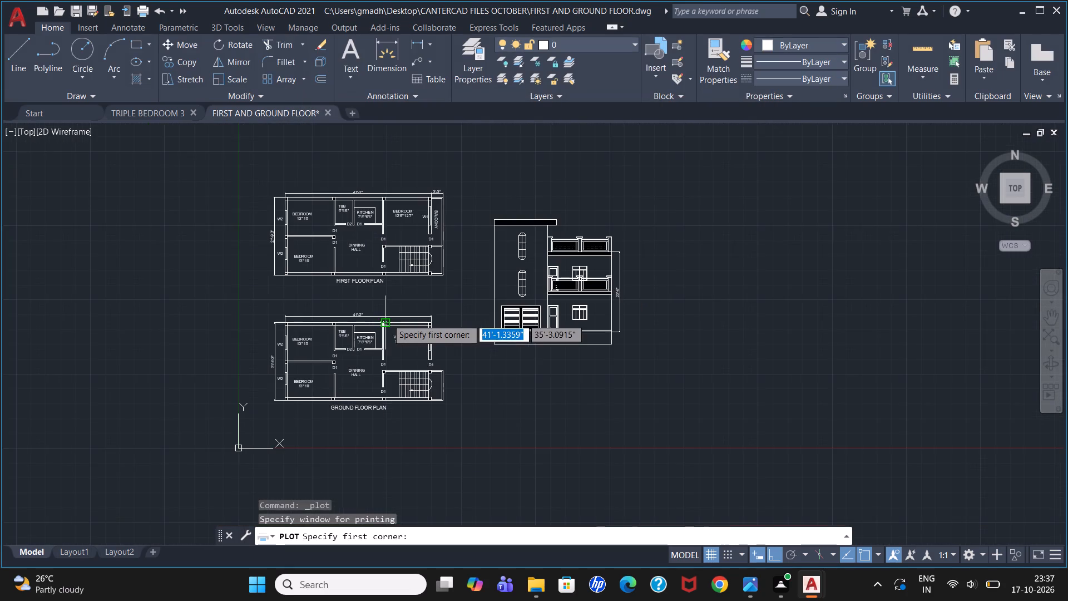
{"action": "left_click", "coordinate": [253, 170]}
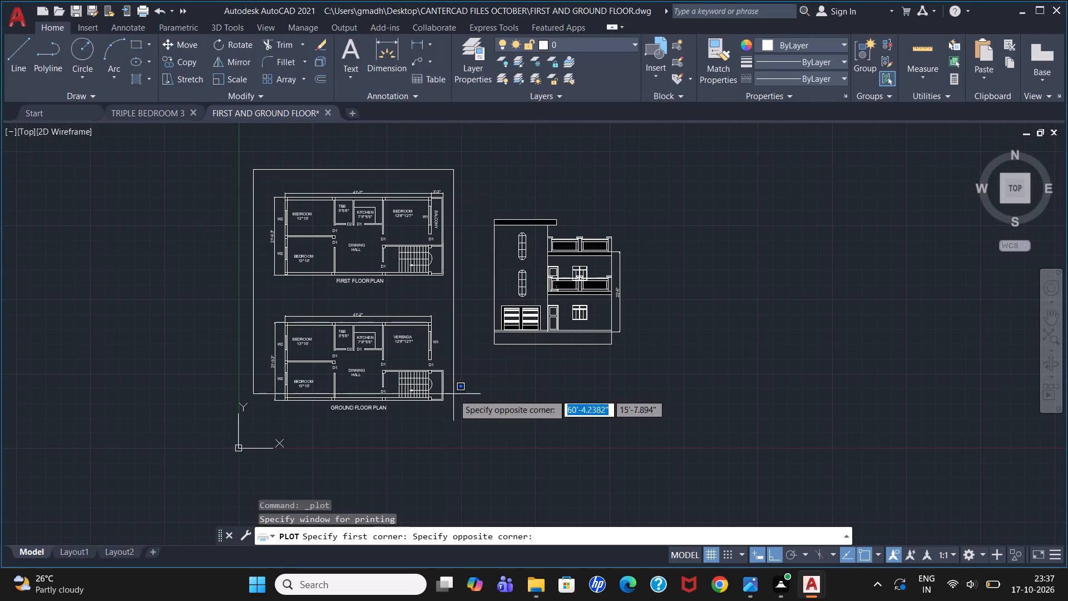
{"action": "left_click", "coordinate": [642, 428]}
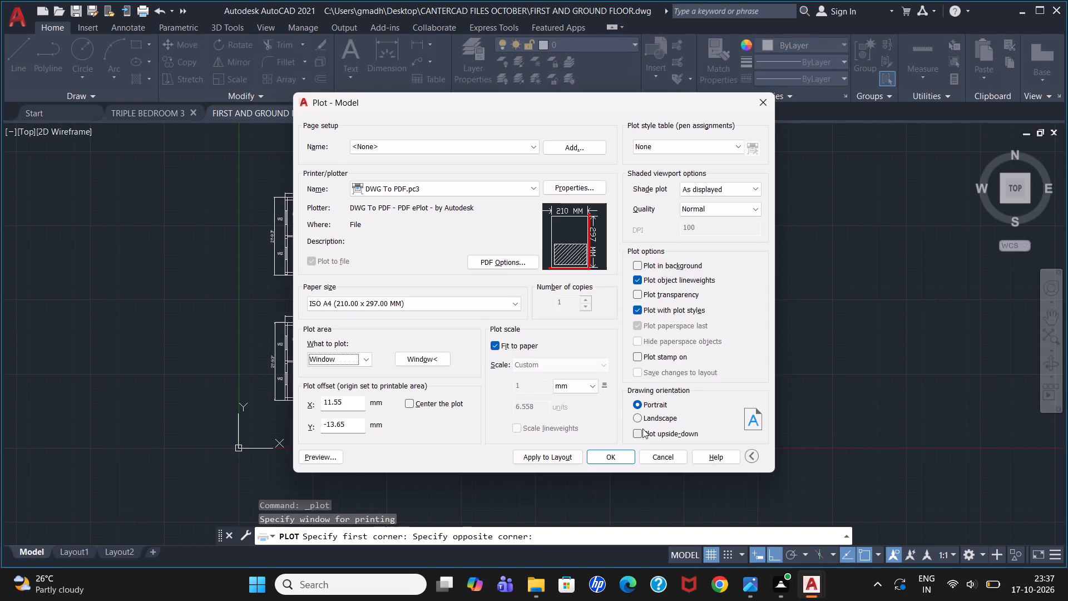
{"action": "left_click", "coordinate": [409, 405]}
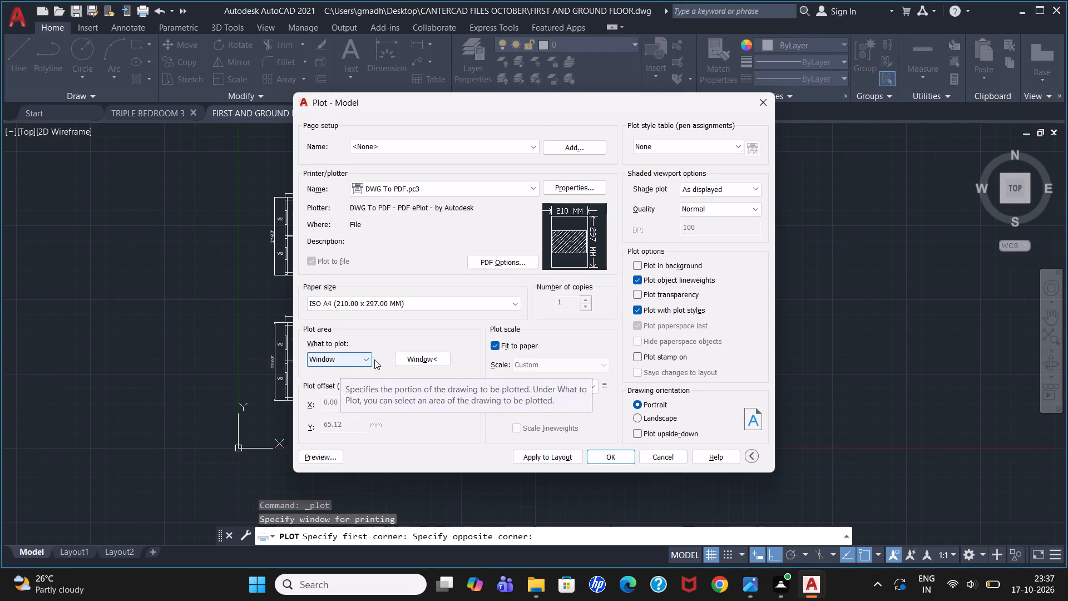
Assign the acad.ctb plot style table to all layouts.
{"action": "left_click", "coordinate": [709, 150]}
{"action": "left_click", "coordinate": [703, 168]}
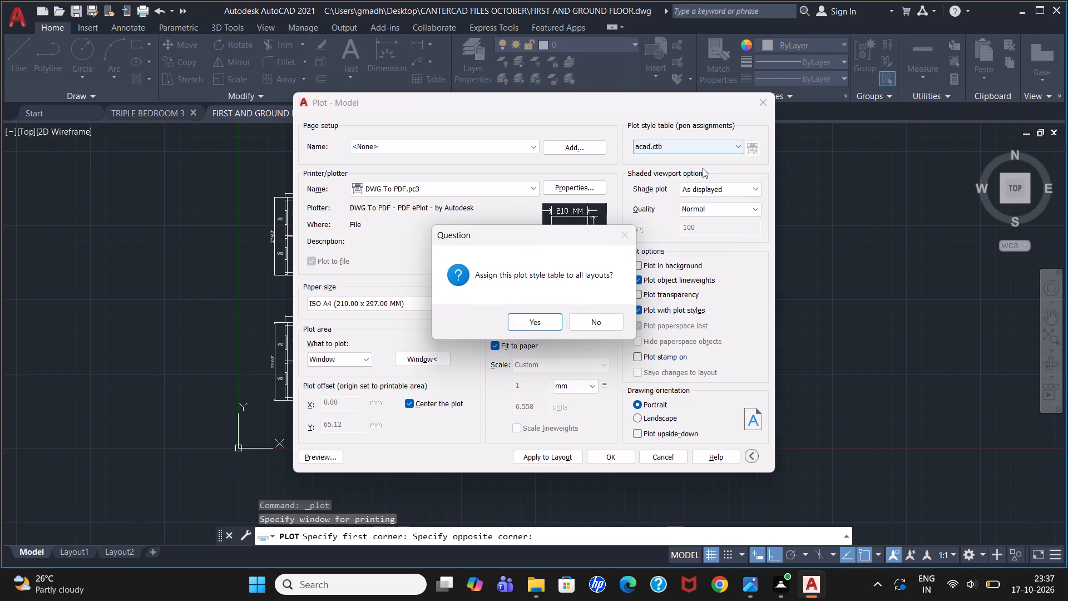
{"action": "left_click", "coordinate": [554, 321]}
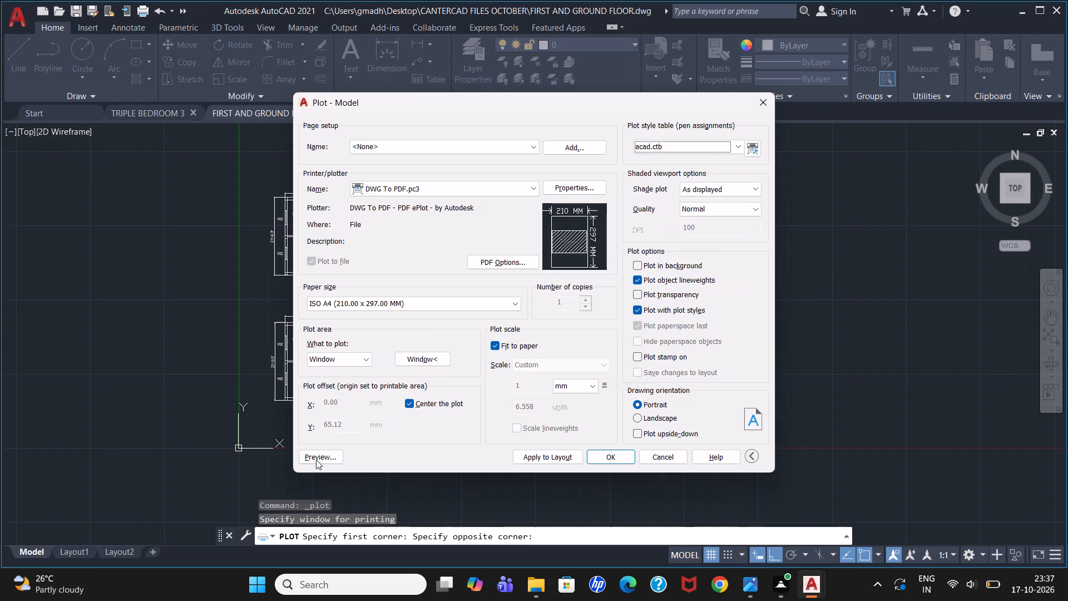
Preview the plot and examine the floor plans, the elevation and the garage shutter up close, and close the preview.
{"action": "left_click", "coordinate": [315, 460]}
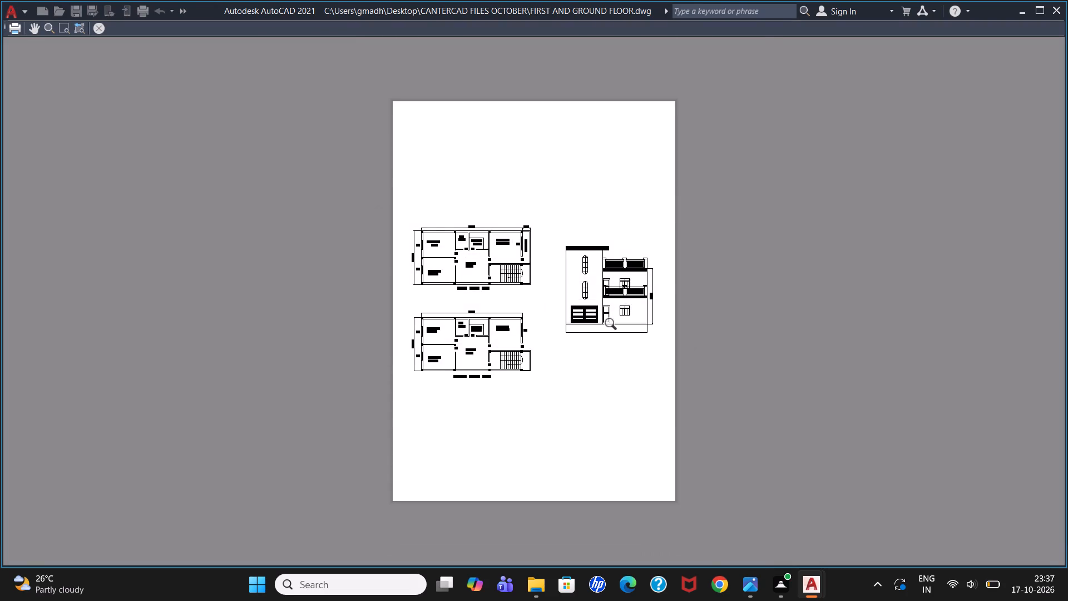
{"action": "scroll", "coordinate": [619, 321], "scroll_direction": "up", "scroll_amount": 2}
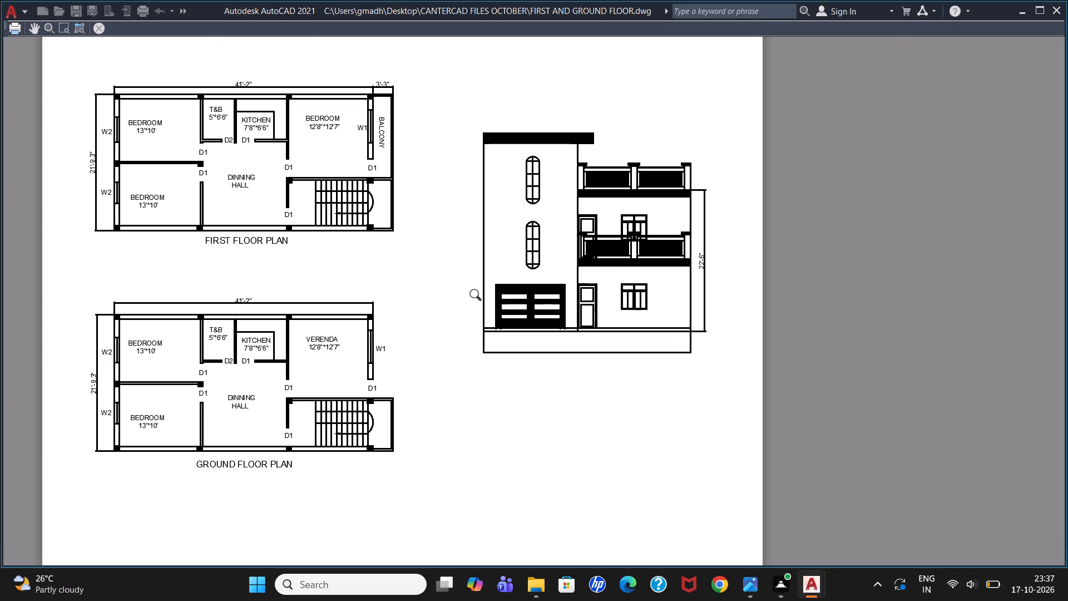
{"action": "scroll", "coordinate": [532, 290], "scroll_direction": "up", "scroll_amount": 1}
{"action": "scroll", "coordinate": [714, 181], "scroll_direction": "up", "scroll_amount": 1}
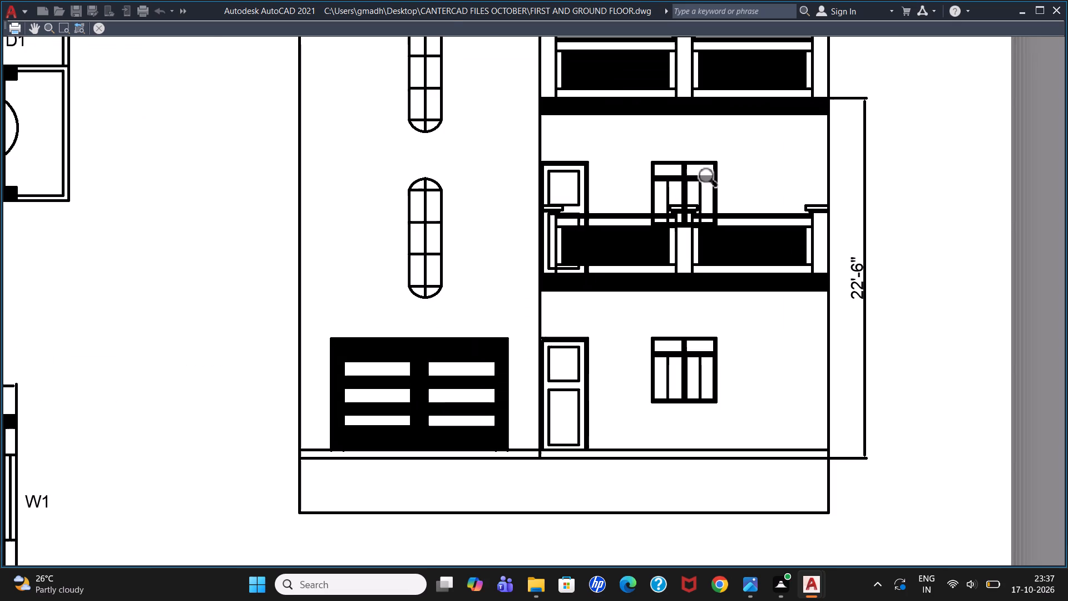
{"action": "scroll", "coordinate": [714, 181], "scroll_direction": "down", "scroll_amount": 3}
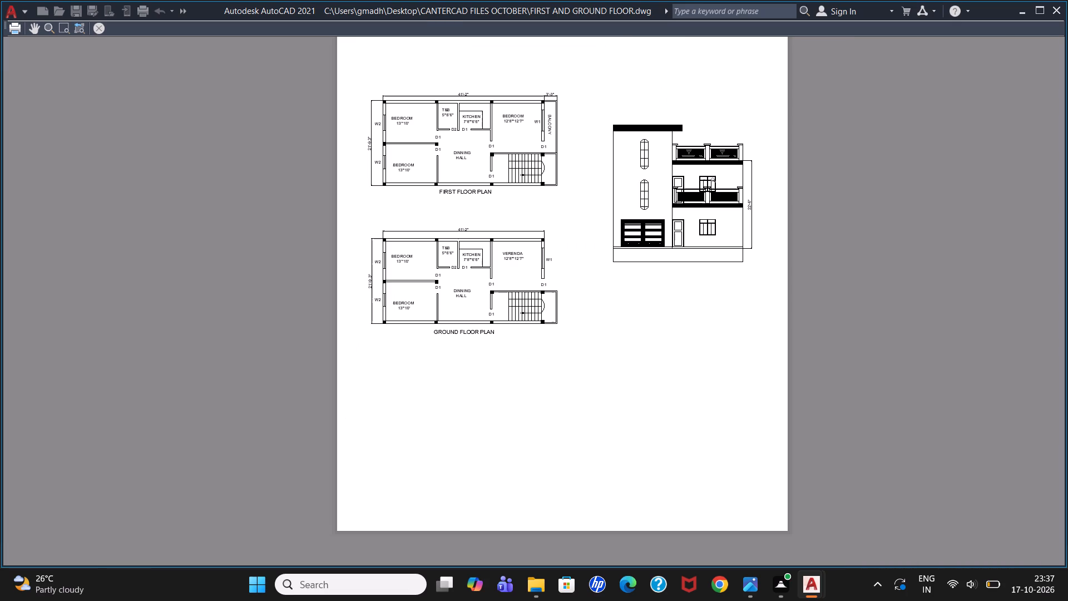
{"action": "scroll", "coordinate": [674, 242], "scroll_direction": "up", "scroll_amount": 2}
{"action": "scroll", "coordinate": [626, 227], "scroll_direction": "up", "scroll_amount": 3}
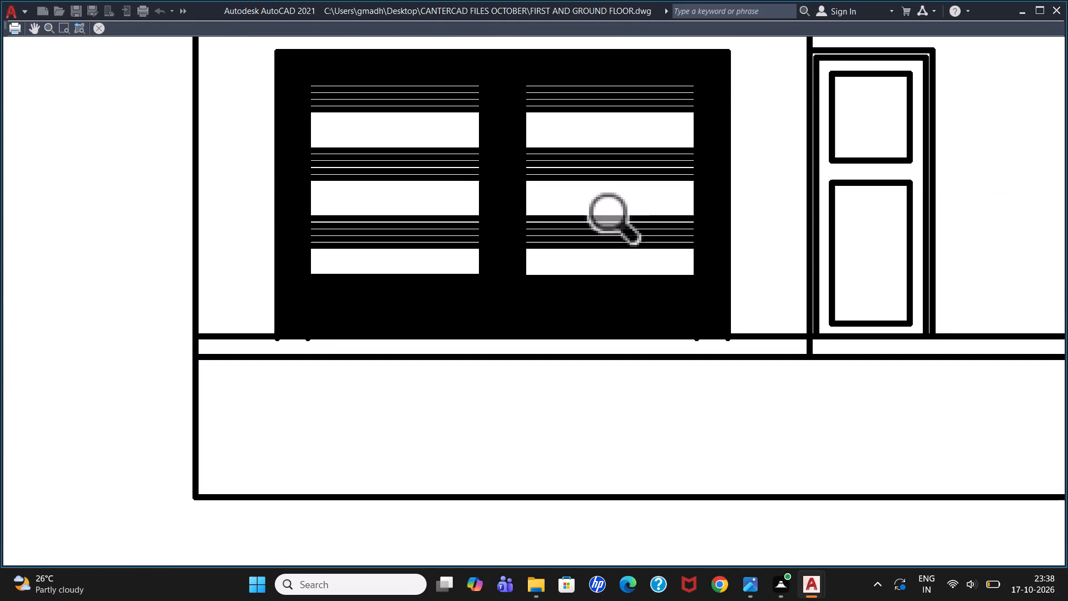
{"action": "scroll", "coordinate": [626, 227], "scroll_direction": "down", "scroll_amount": 6}
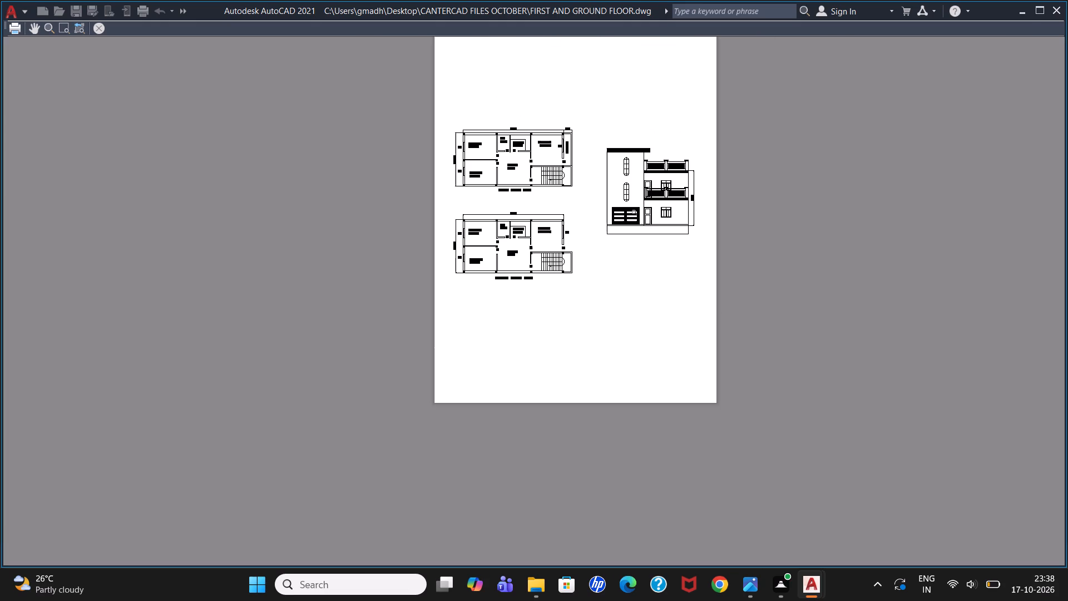
{"action": "scroll", "coordinate": [639, 173], "scroll_direction": "up", "scroll_amount": 1}
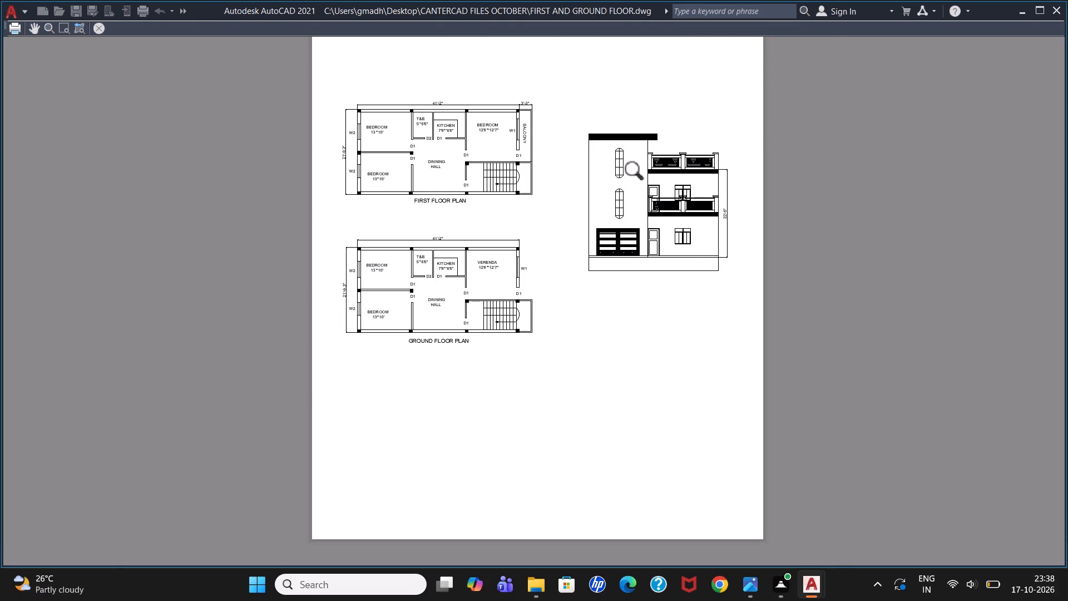
{"action": "scroll", "coordinate": [639, 173], "scroll_direction": "up", "scroll_amount": 1}
{"action": "scroll", "coordinate": [639, 173], "scroll_direction": "down", "scroll_amount": 1}
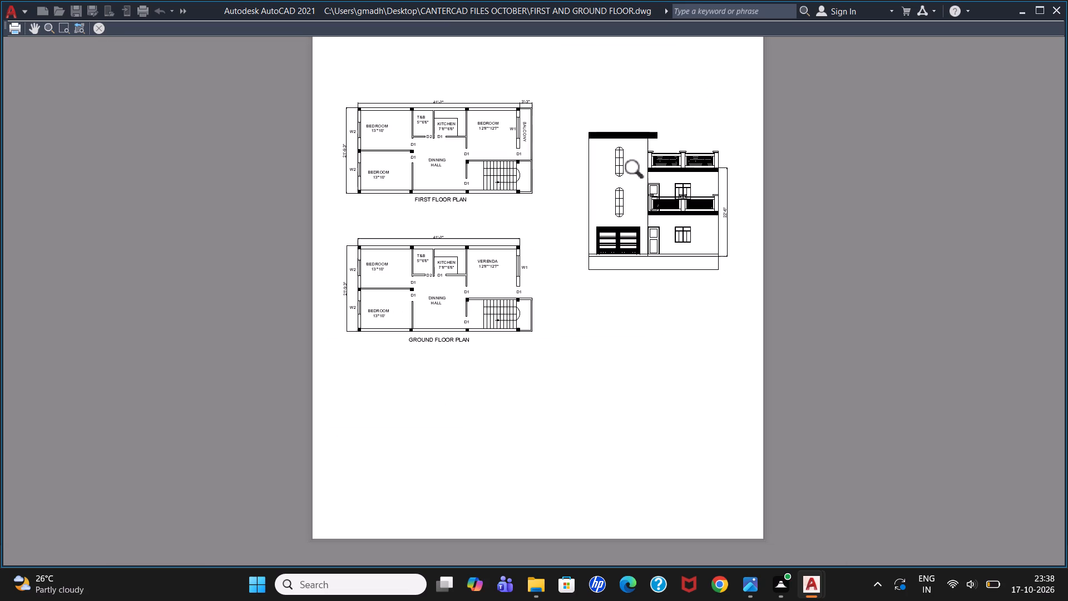
{"action": "scroll", "coordinate": [644, 159], "scroll_direction": "up", "scroll_amount": 1}
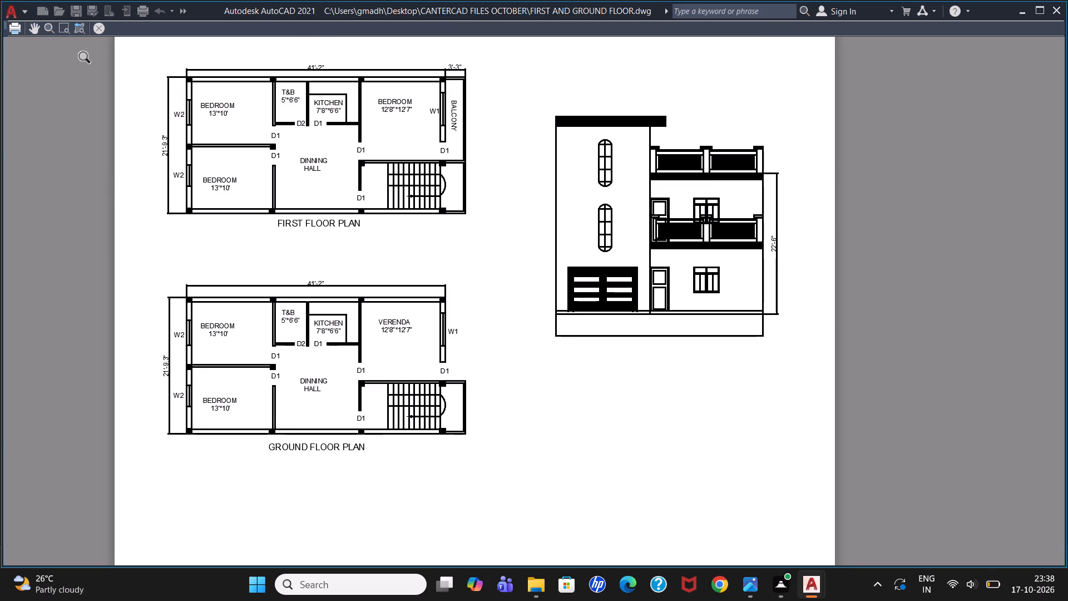
{"action": "left_click", "coordinate": [102, 26]}
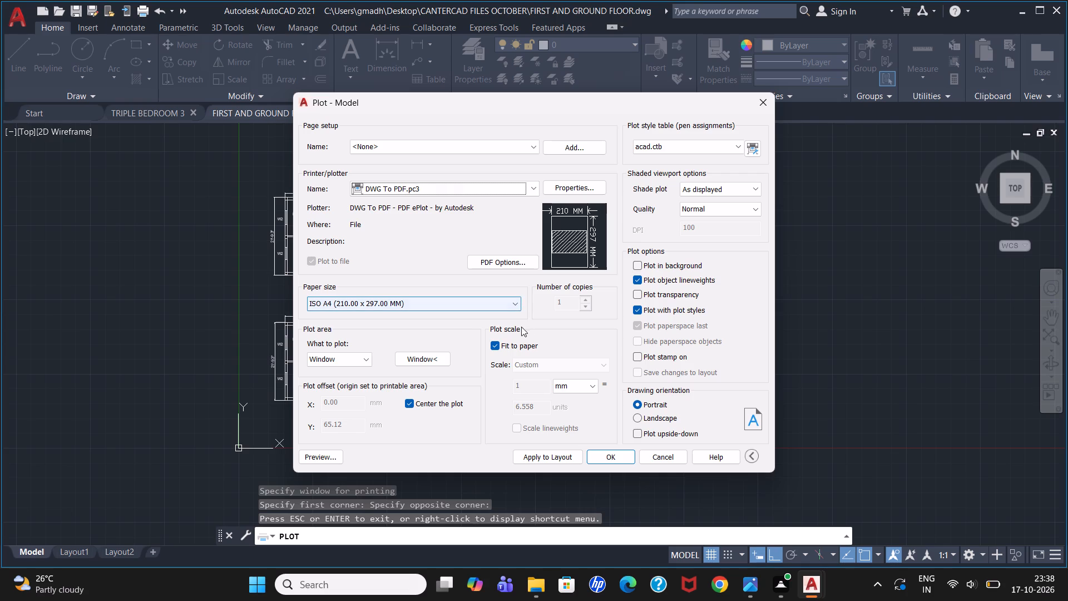
Preview the plot again, inspect the page layout and the garage shutter's slats, and close the preview.
{"action": "left_click", "coordinate": [327, 457]}
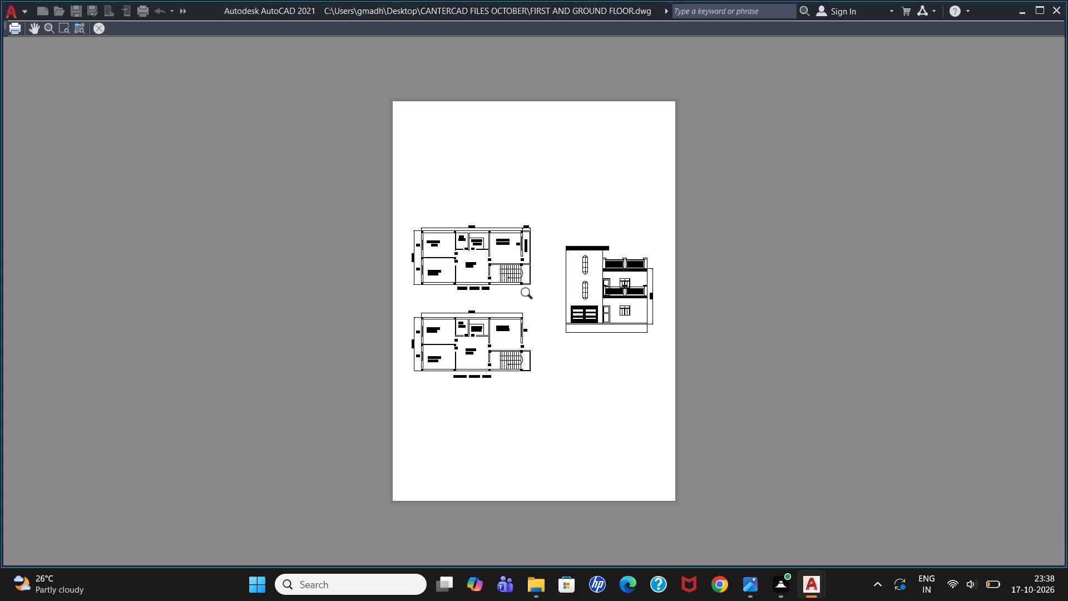
{"action": "scroll", "coordinate": [545, 301], "scroll_direction": "up", "scroll_amount": 2}
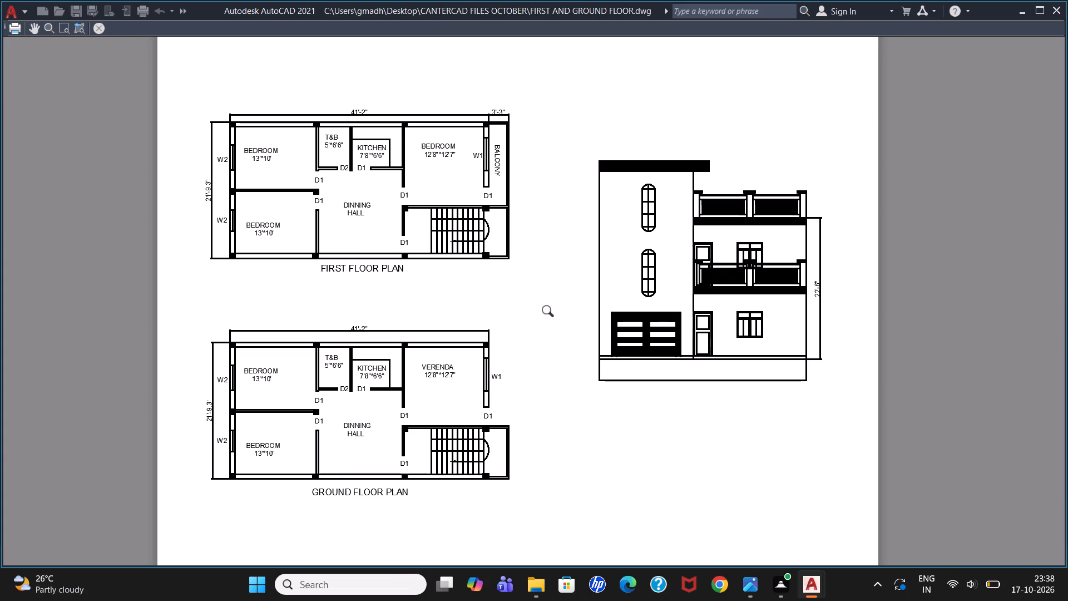
{"action": "scroll", "coordinate": [639, 329], "scroll_direction": "up", "scroll_amount": 4}
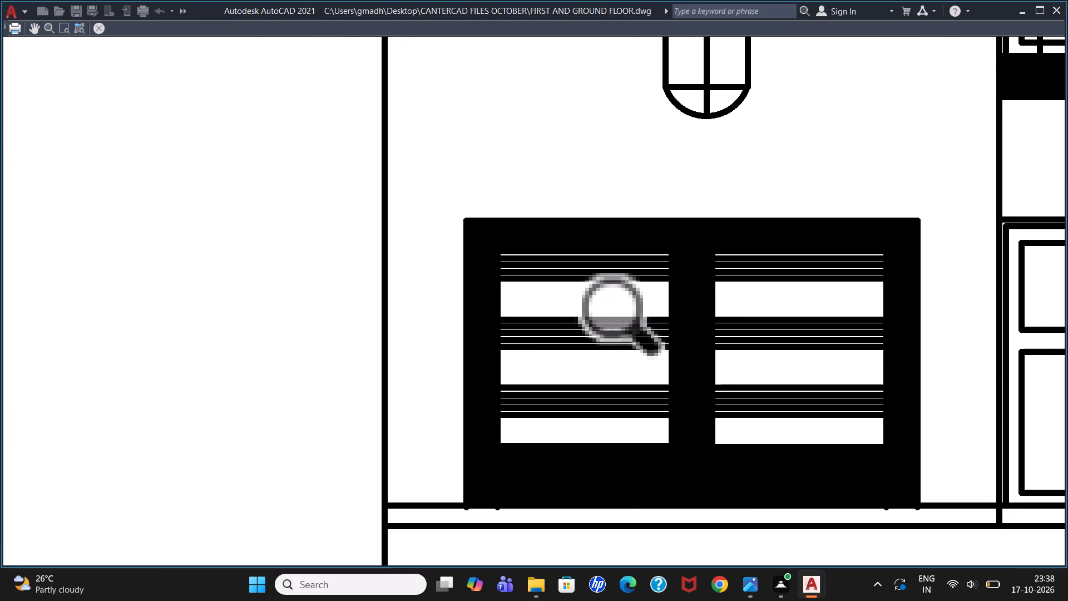
{"action": "scroll", "coordinate": [639, 329], "scroll_direction": "down", "scroll_amount": 4}
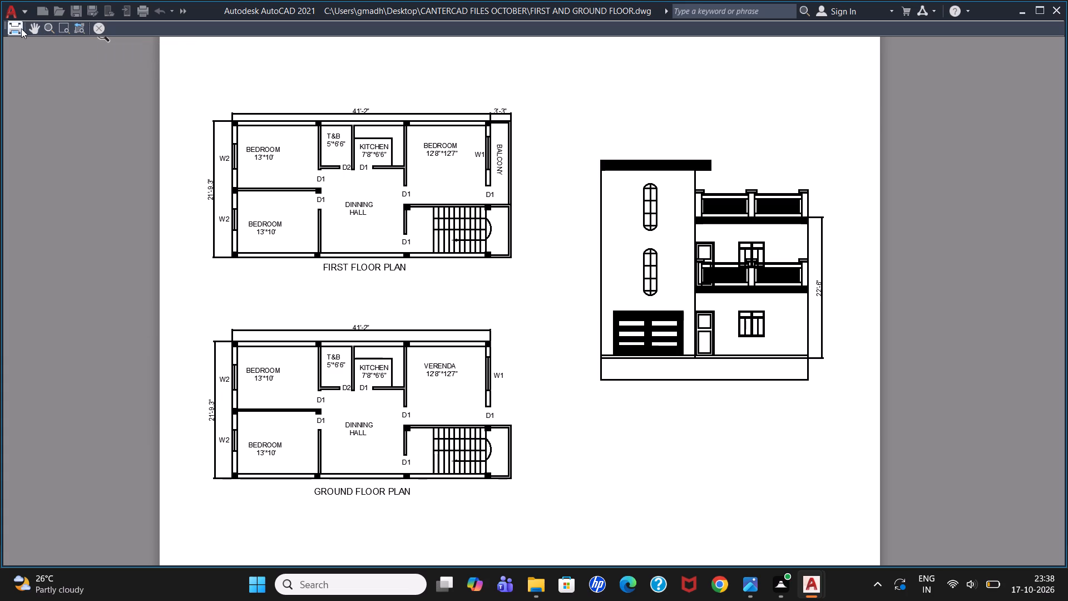
{"action": "left_click", "coordinate": [97, 26]}
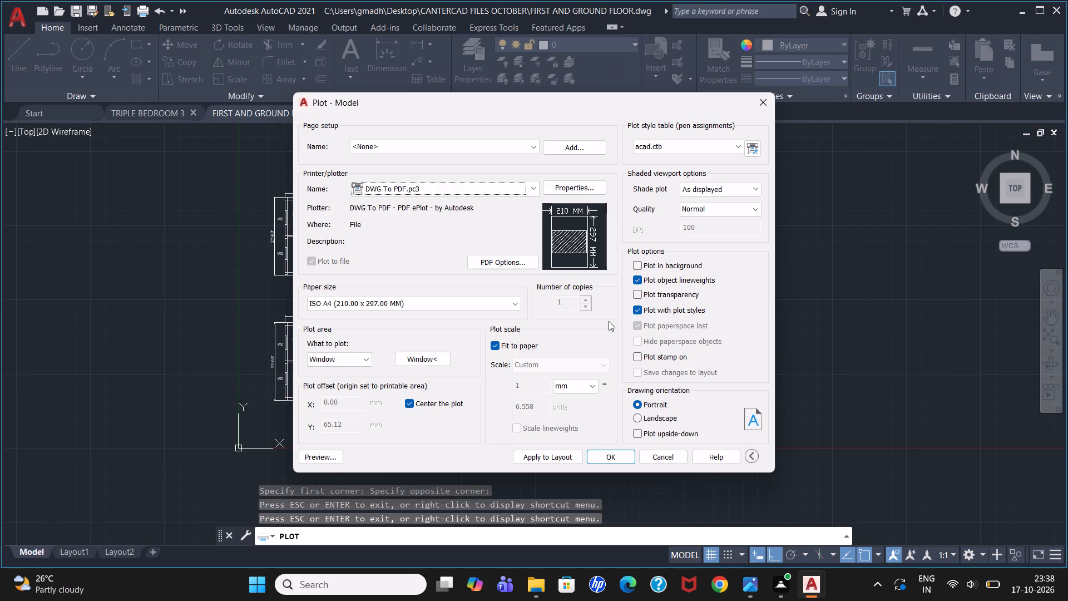
Review the vector and raster quality settings in the PDF options.
{"action": "left_click", "coordinate": [503, 260]}
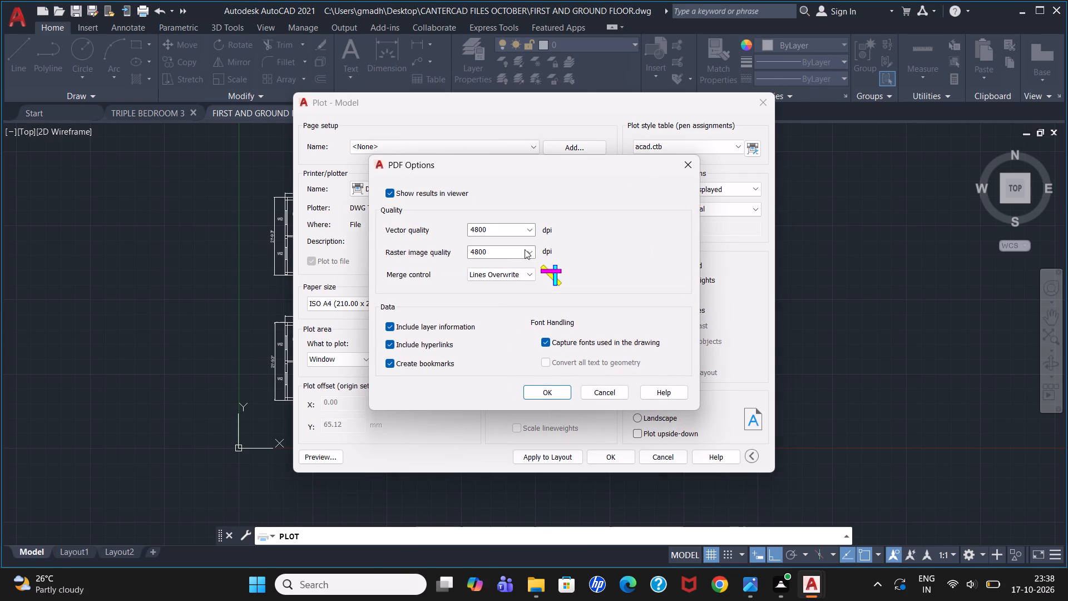
{"action": "left_click", "coordinate": [536, 383]}
{"action": "left_click", "coordinate": [540, 391]}
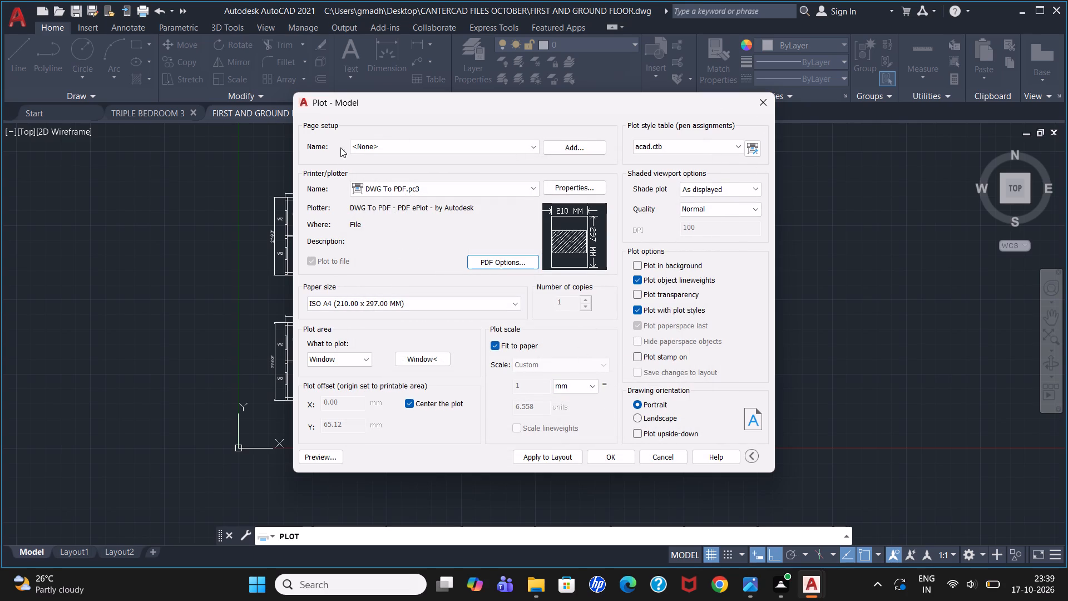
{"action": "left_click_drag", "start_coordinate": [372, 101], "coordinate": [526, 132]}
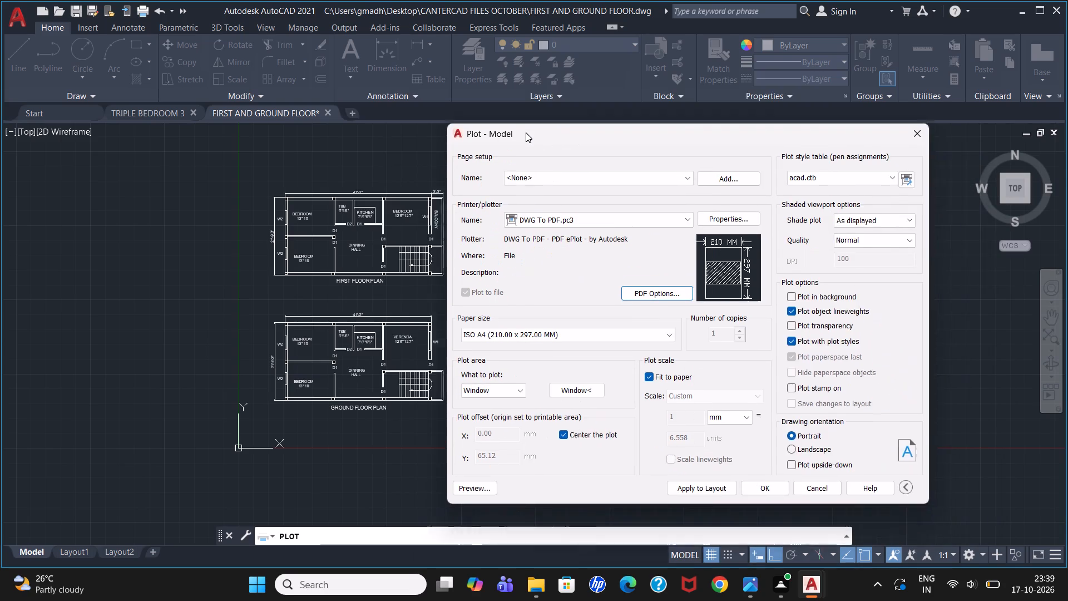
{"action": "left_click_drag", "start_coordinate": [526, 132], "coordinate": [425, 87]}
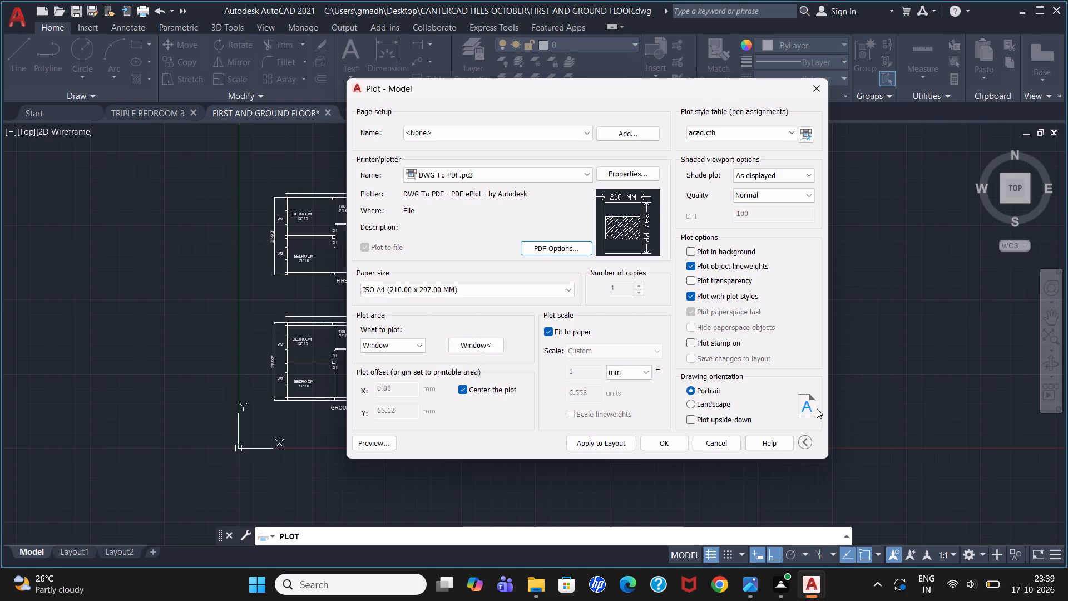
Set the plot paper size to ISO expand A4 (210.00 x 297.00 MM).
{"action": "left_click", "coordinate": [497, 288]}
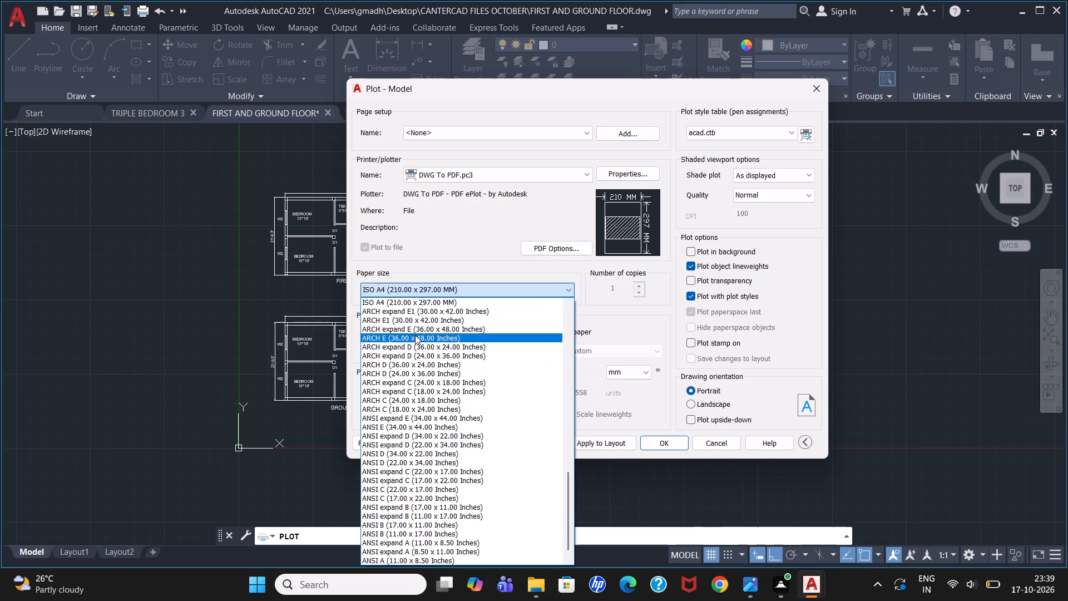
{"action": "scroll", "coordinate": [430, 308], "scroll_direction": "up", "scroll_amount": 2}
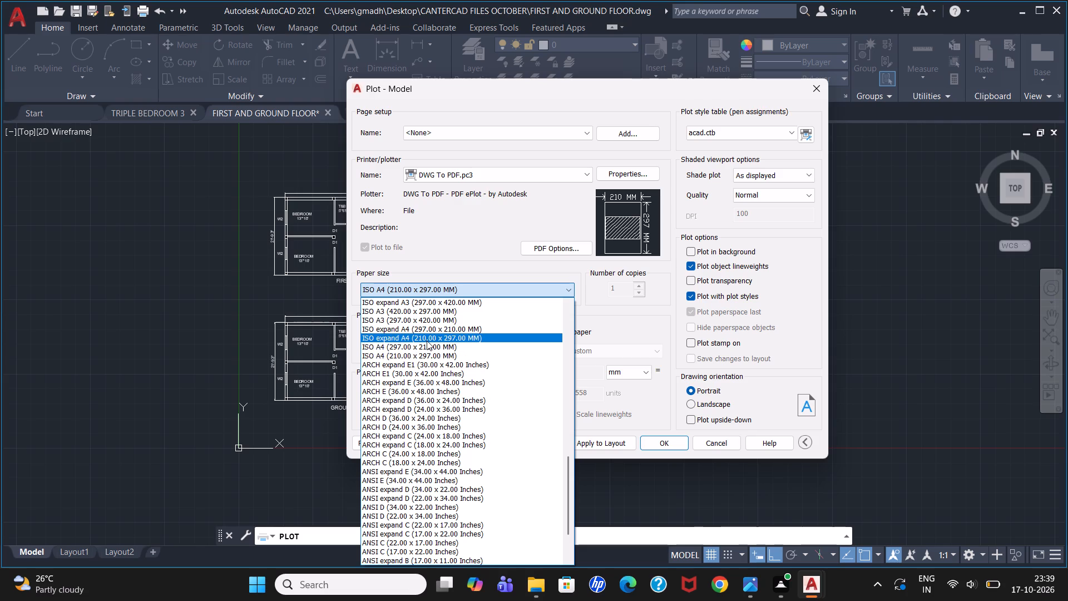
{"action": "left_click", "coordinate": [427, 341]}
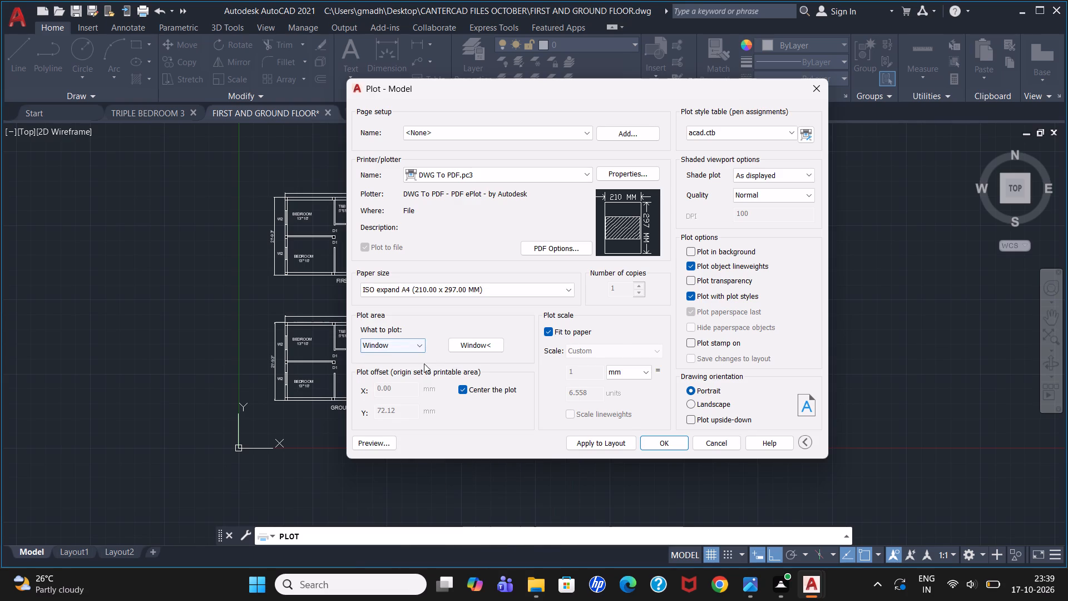
Preview the plot, examine the page layout, both floor plans and the elevation's garage shutter and balconies, and close the preview.
{"action": "left_click", "coordinate": [375, 447]}
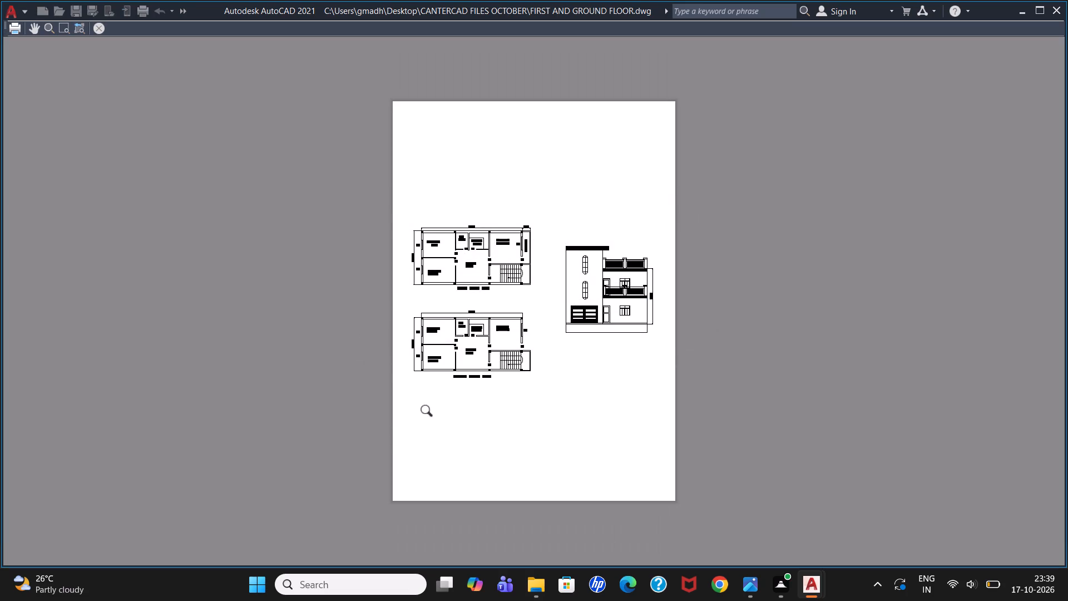
{"action": "scroll", "coordinate": [555, 324], "scroll_direction": "up", "scroll_amount": 1}
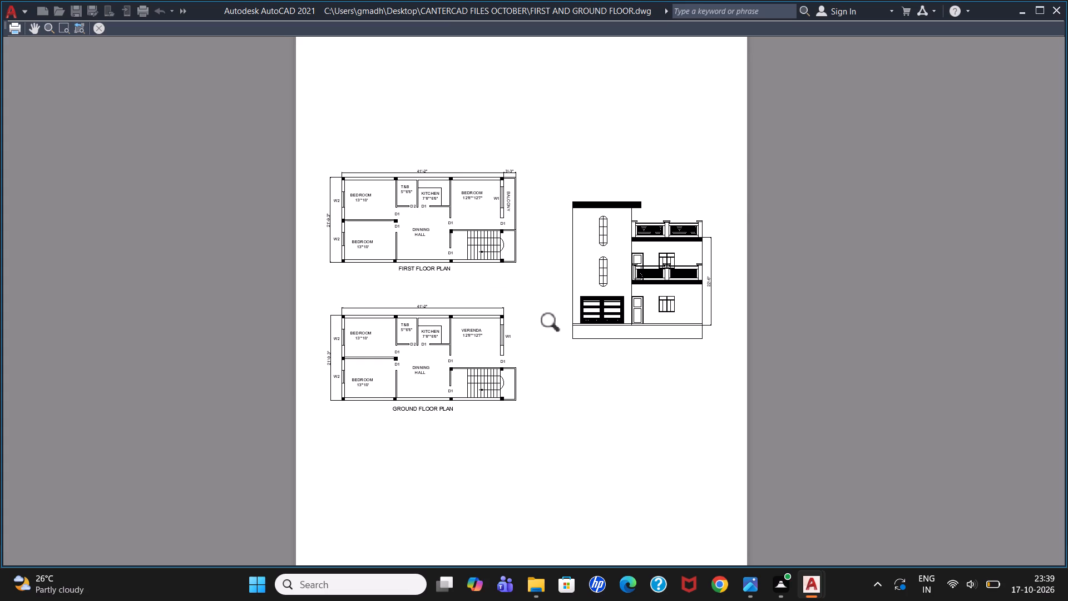
{"action": "scroll", "coordinate": [555, 324], "scroll_direction": "up", "scroll_amount": 1}
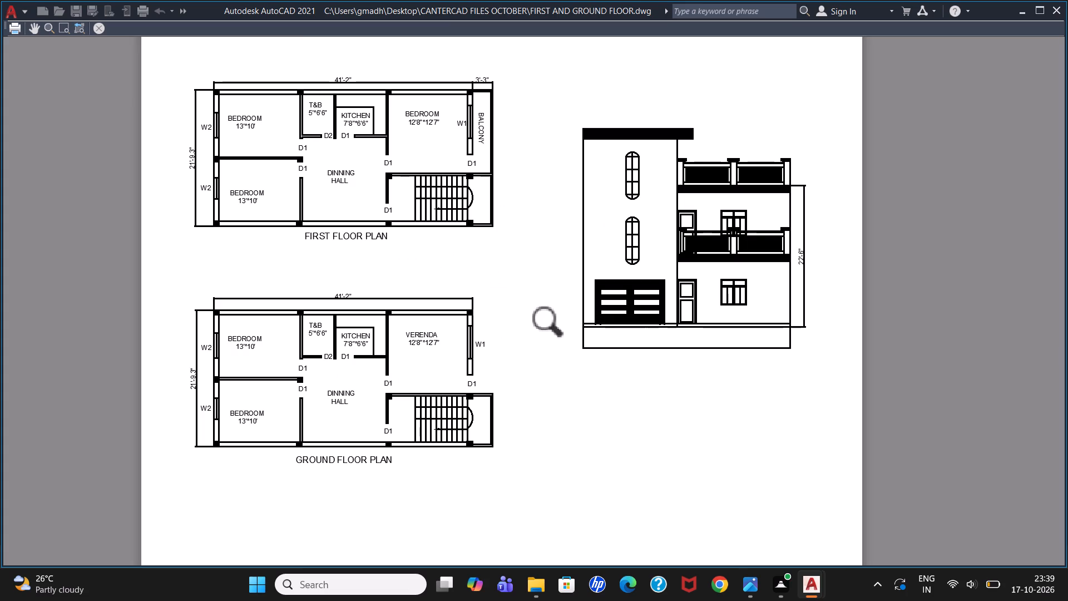
{"action": "scroll", "coordinate": [697, 299], "scroll_direction": "up", "scroll_amount": 3}
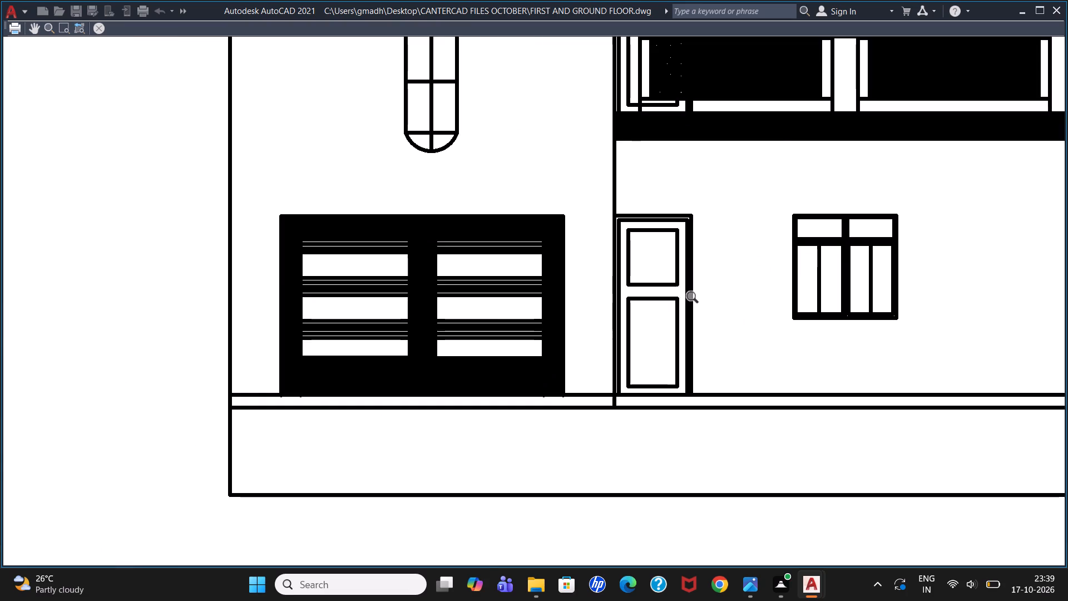
{"action": "scroll", "coordinate": [696, 299], "scroll_direction": "up", "scroll_amount": 2}
{"action": "scroll", "coordinate": [705, 302], "scroll_direction": "down", "scroll_amount": 4}
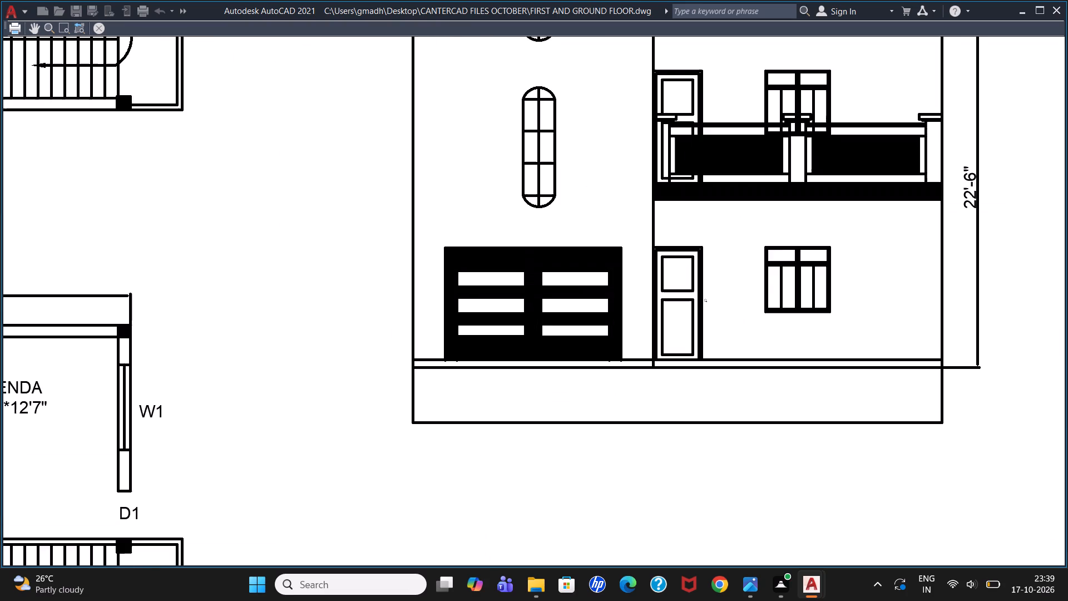
{"action": "scroll", "coordinate": [705, 302], "scroll_direction": "down", "scroll_amount": 3}
{"action": "scroll", "coordinate": [715, 211], "scroll_direction": "up", "scroll_amount": 2}
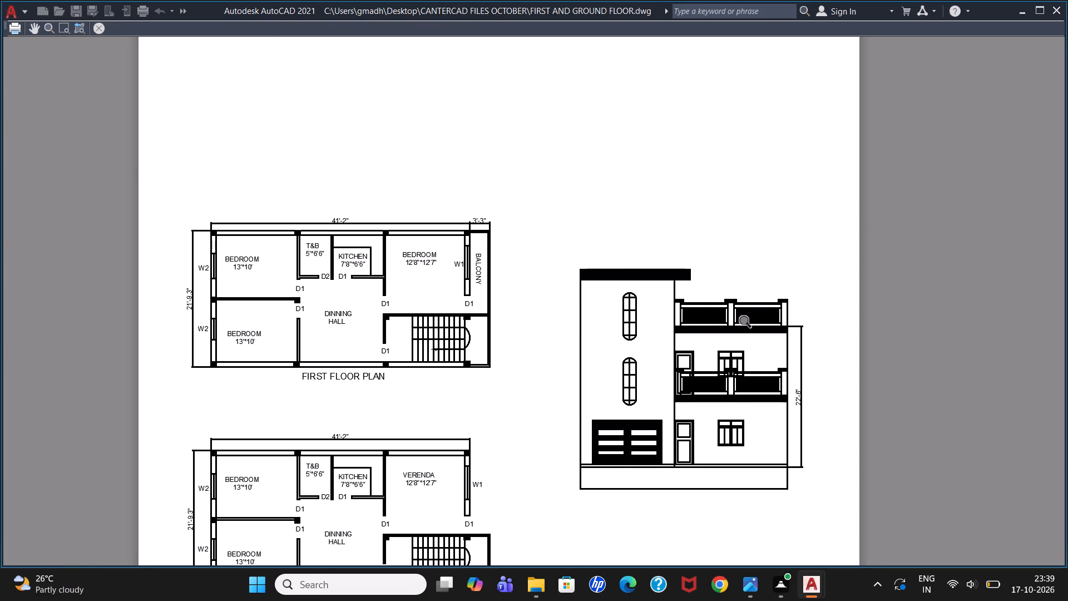
{"action": "scroll", "coordinate": [767, 389], "scroll_direction": "up", "scroll_amount": 2}
{"action": "scroll", "coordinate": [767, 389], "scroll_direction": "down", "scroll_amount": 3}
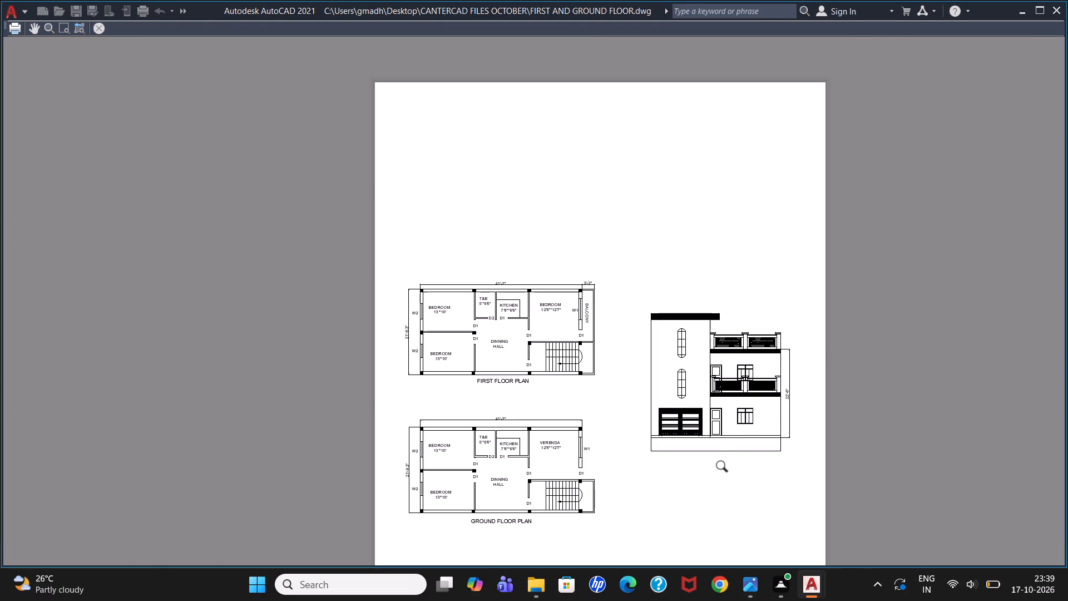
{"action": "scroll", "coordinate": [725, 470], "scroll_direction": "up", "scroll_amount": 3}
{"action": "scroll", "coordinate": [725, 470], "scroll_direction": "down", "scroll_amount": 1}
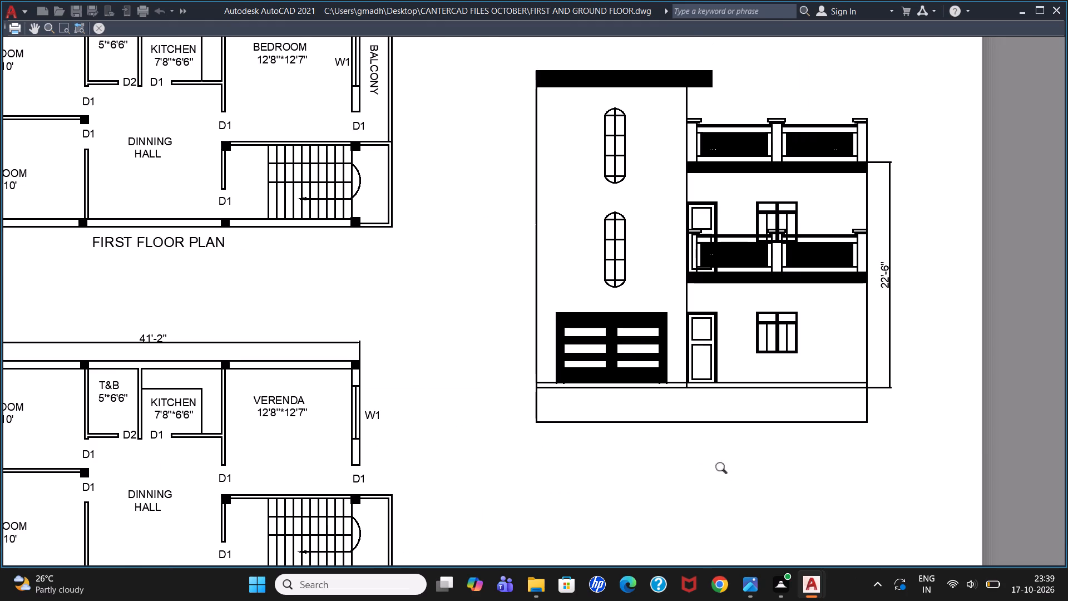
{"action": "scroll", "coordinate": [449, 387], "scroll_direction": "down", "scroll_amount": 2}
{"action": "scroll", "coordinate": [302, 415], "scroll_direction": "up", "scroll_amount": 1}
{"action": "scroll", "coordinate": [499, 393], "scroll_direction": "up", "scroll_amount": 2}
{"action": "scroll", "coordinate": [525, 390], "scroll_direction": "down", "scroll_amount": 2}
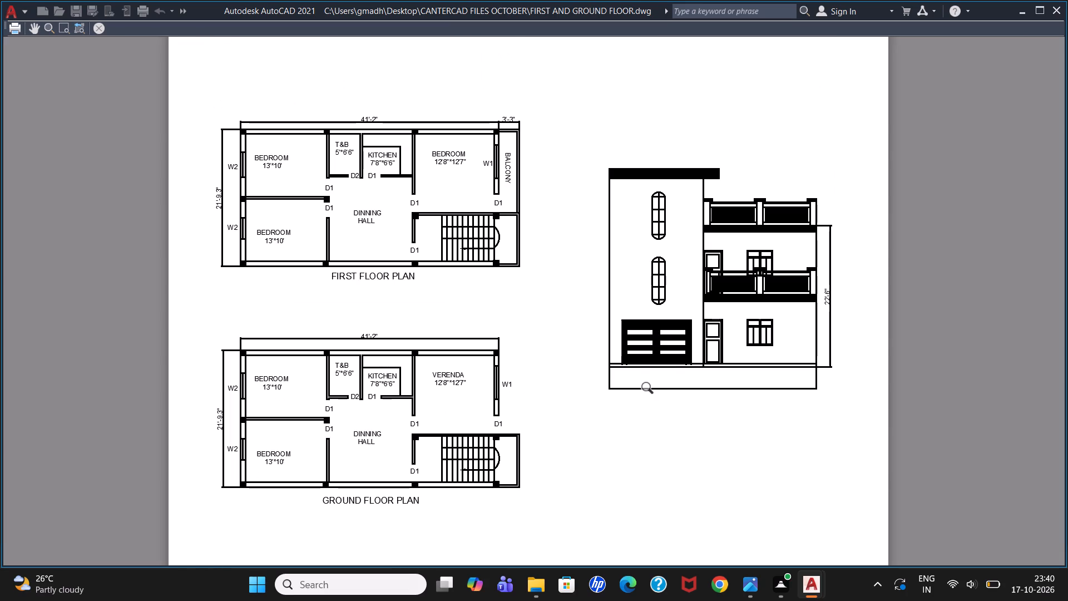
{"action": "scroll", "coordinate": [652, 390], "scroll_direction": "down", "scroll_amount": 3}
{"action": "left_click", "coordinate": [97, 22]}
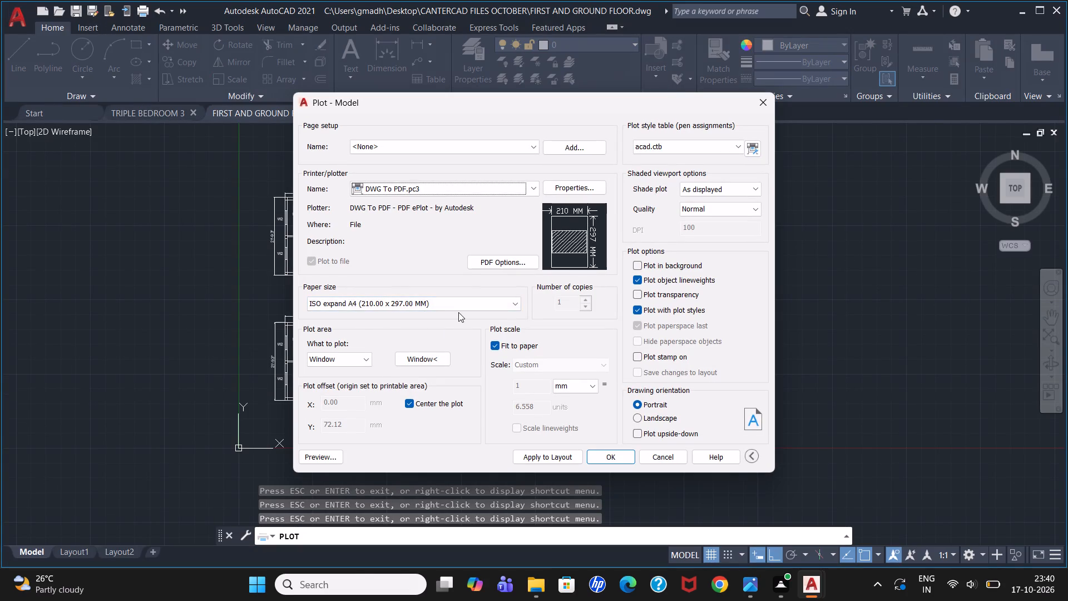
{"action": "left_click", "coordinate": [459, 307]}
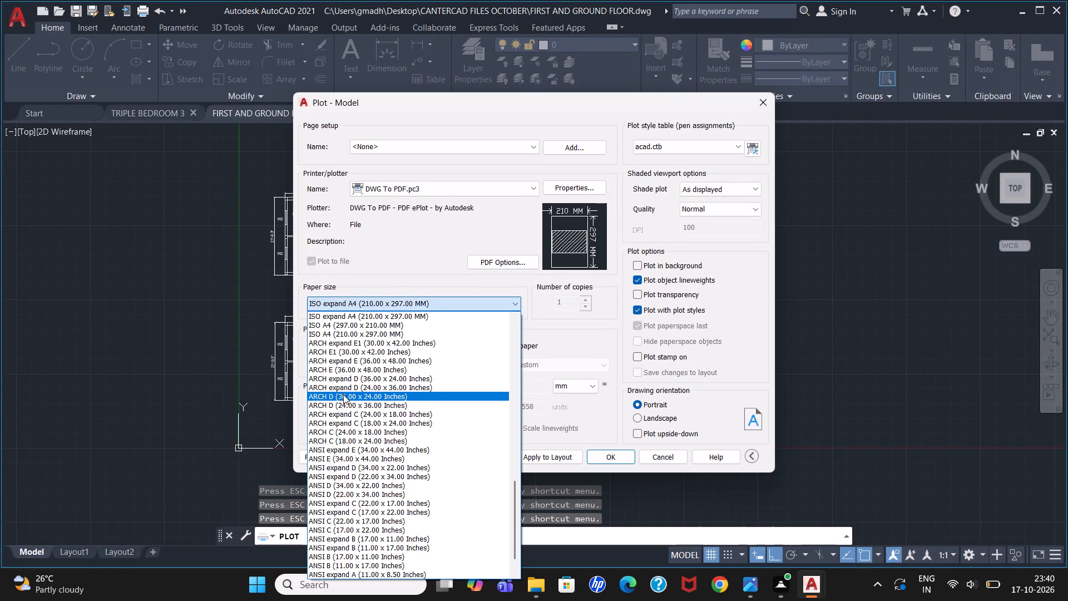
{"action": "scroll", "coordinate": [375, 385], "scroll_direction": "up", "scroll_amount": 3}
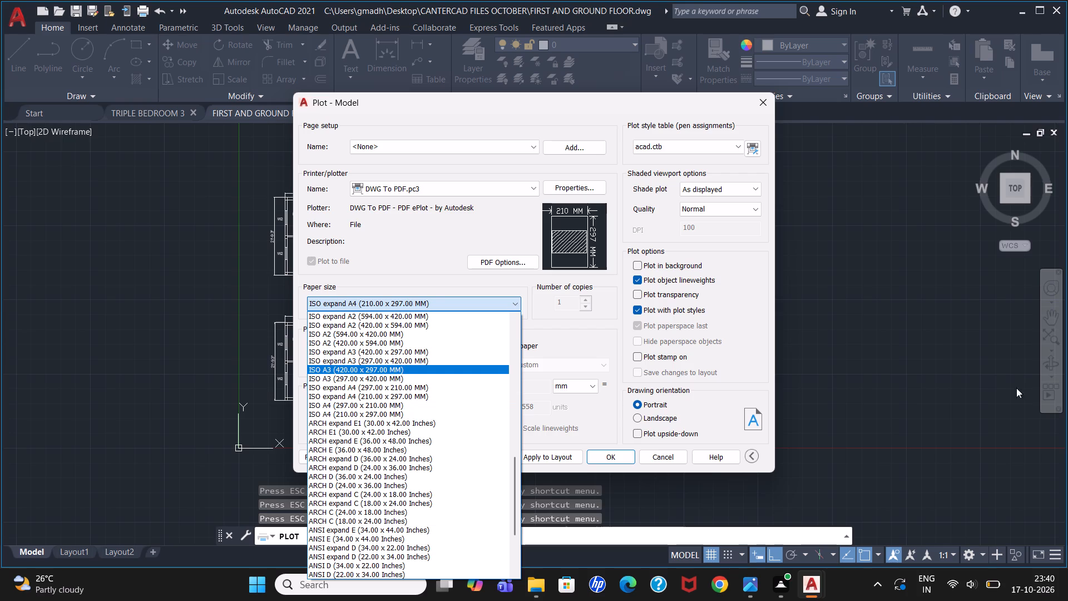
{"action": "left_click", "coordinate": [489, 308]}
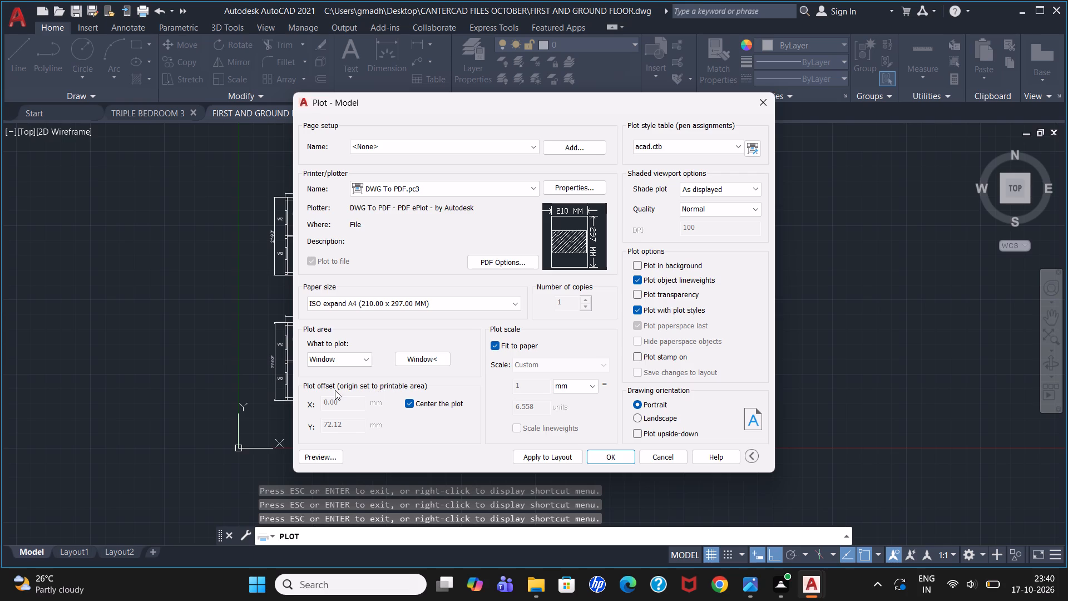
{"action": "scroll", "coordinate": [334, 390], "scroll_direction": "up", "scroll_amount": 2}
Preview the plot again, check how the floor plans and elevation sit on the page, and close the preview.
{"action": "left_click", "coordinate": [317, 459]}
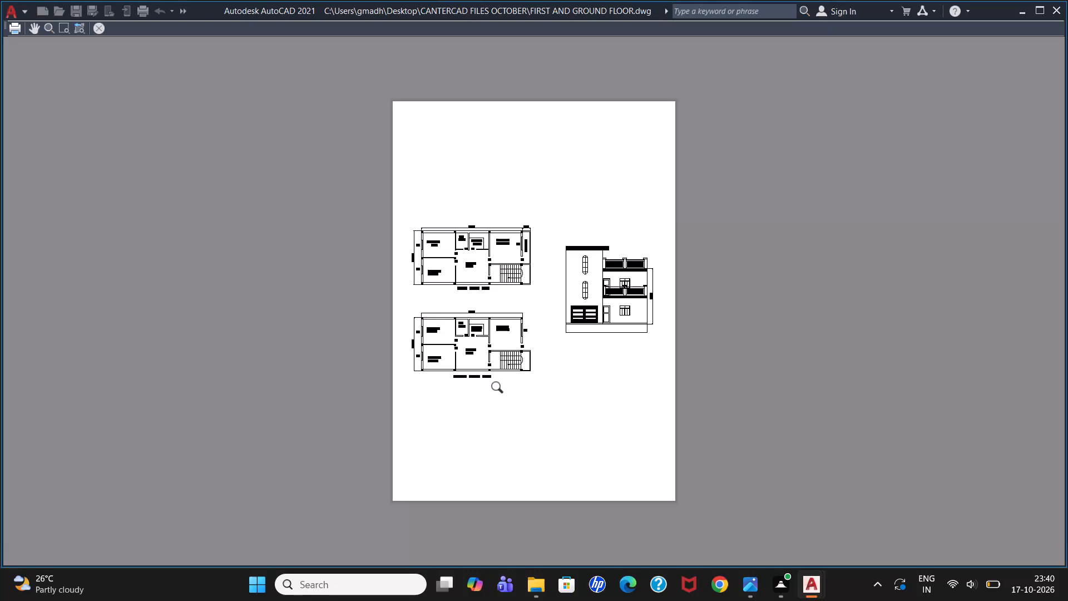
{"action": "scroll", "coordinate": [539, 390], "scroll_direction": "up", "scroll_amount": 2}
{"action": "scroll", "coordinate": [539, 390], "scroll_direction": "down", "scroll_amount": 1}
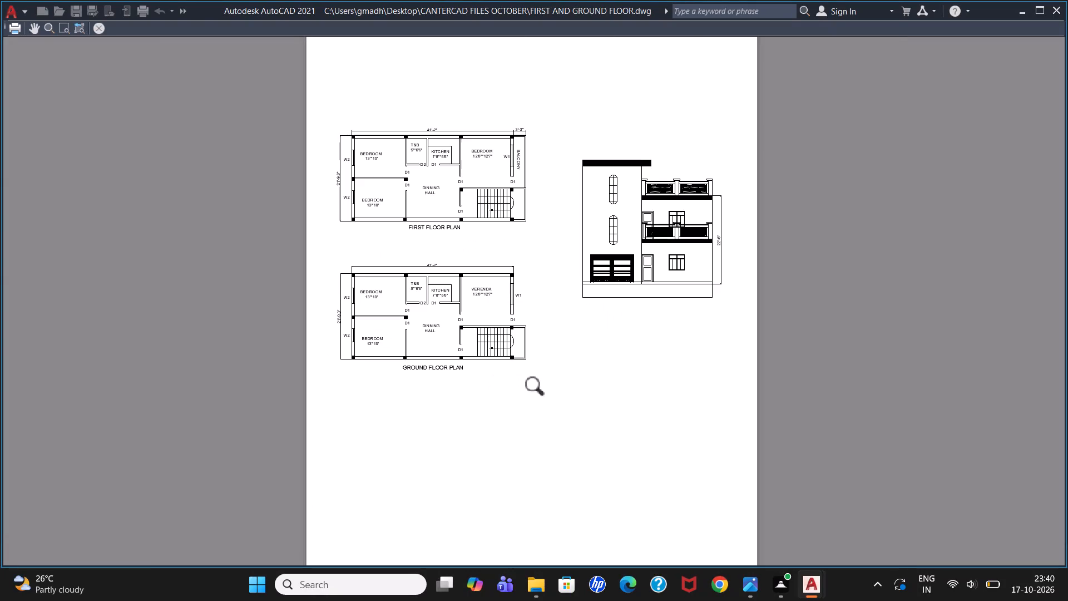
{"action": "scroll", "coordinate": [560, 270], "scroll_direction": "up", "scroll_amount": 1}
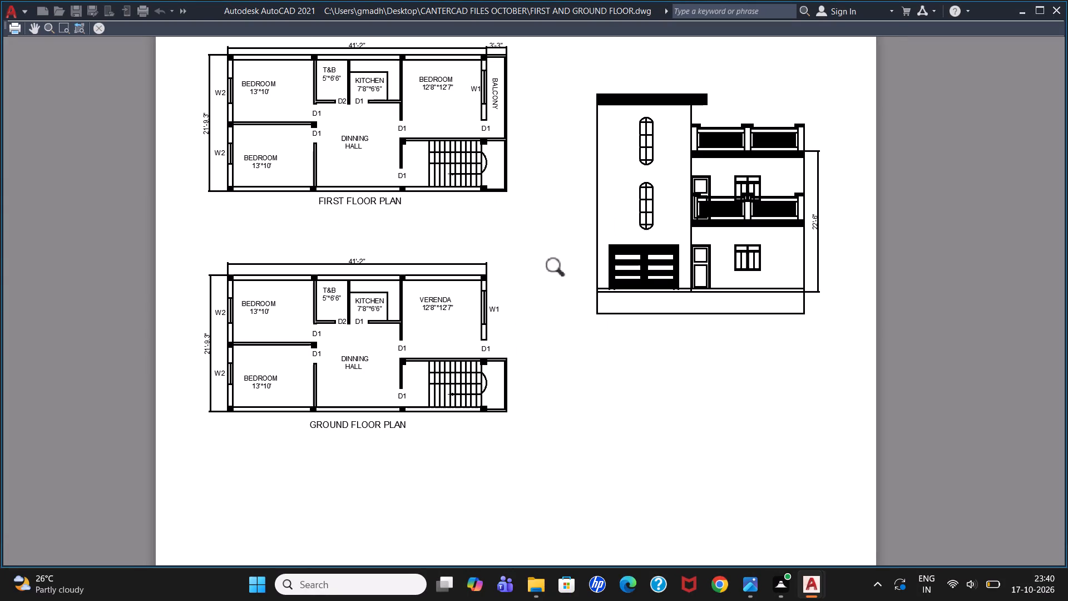
{"action": "scroll", "coordinate": [560, 270], "scroll_direction": "down", "scroll_amount": 2}
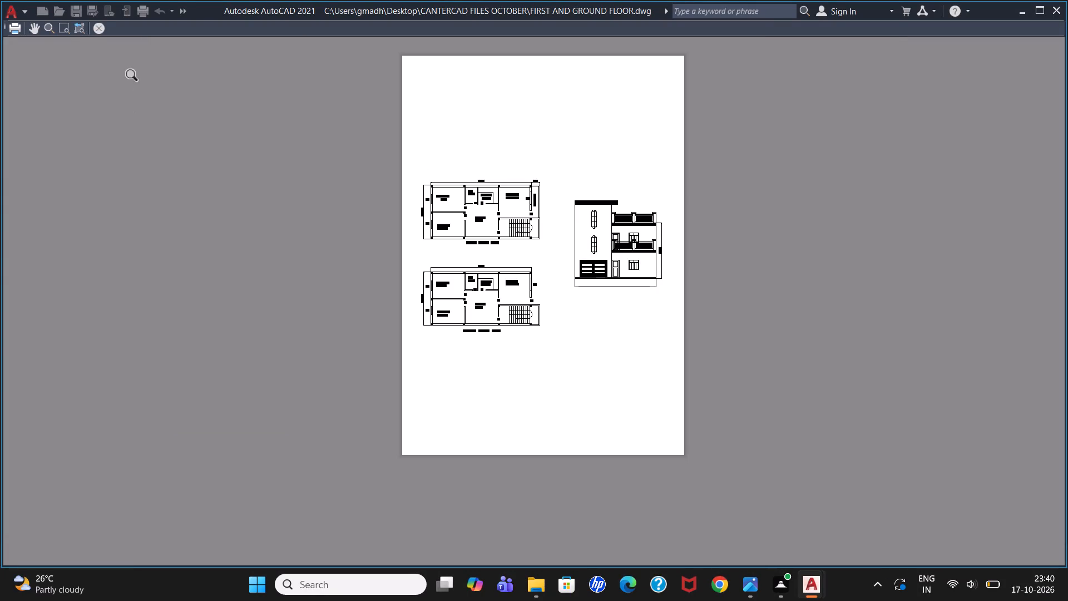
{"action": "left_click", "coordinate": [95, 26]}
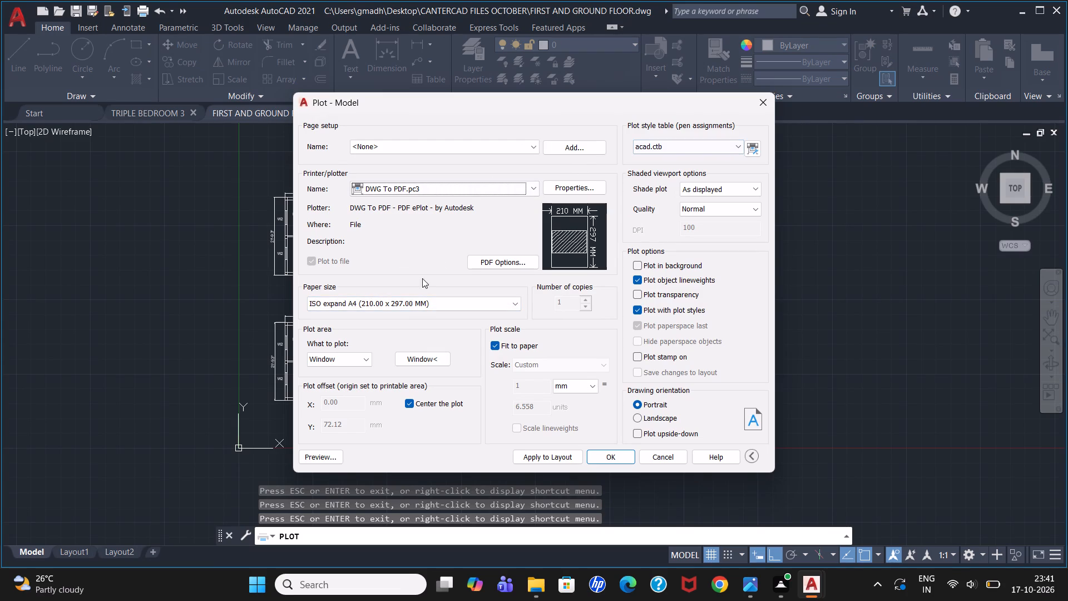
Review the choices for what area to plot and close the plot setup without plotting.
{"action": "left_click", "coordinate": [361, 358]}
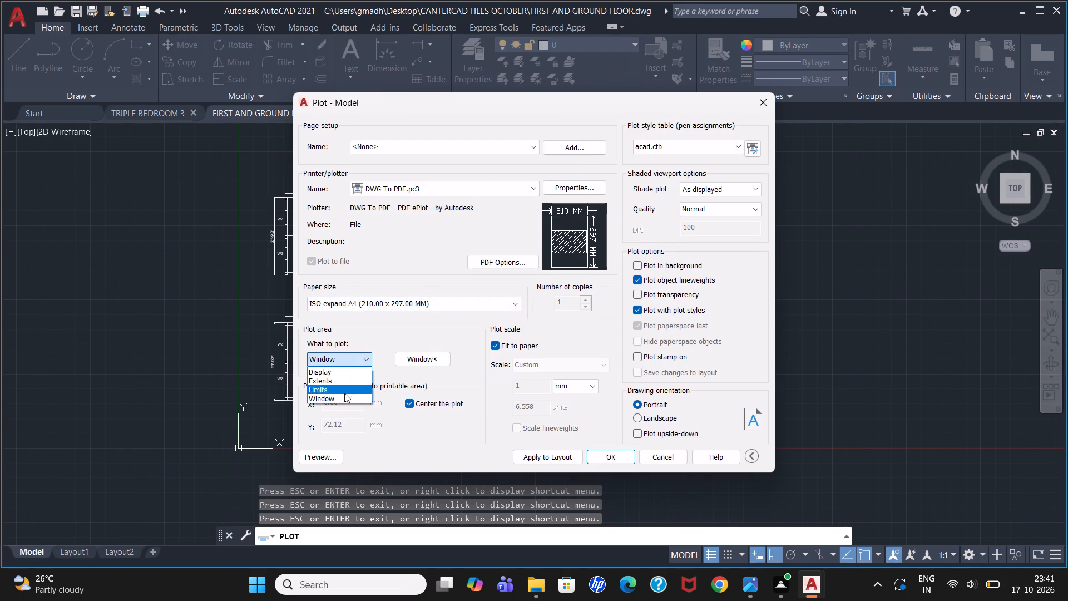
{"action": "left_click", "coordinate": [342, 402]}
{"action": "left_click", "coordinate": [345, 359]}
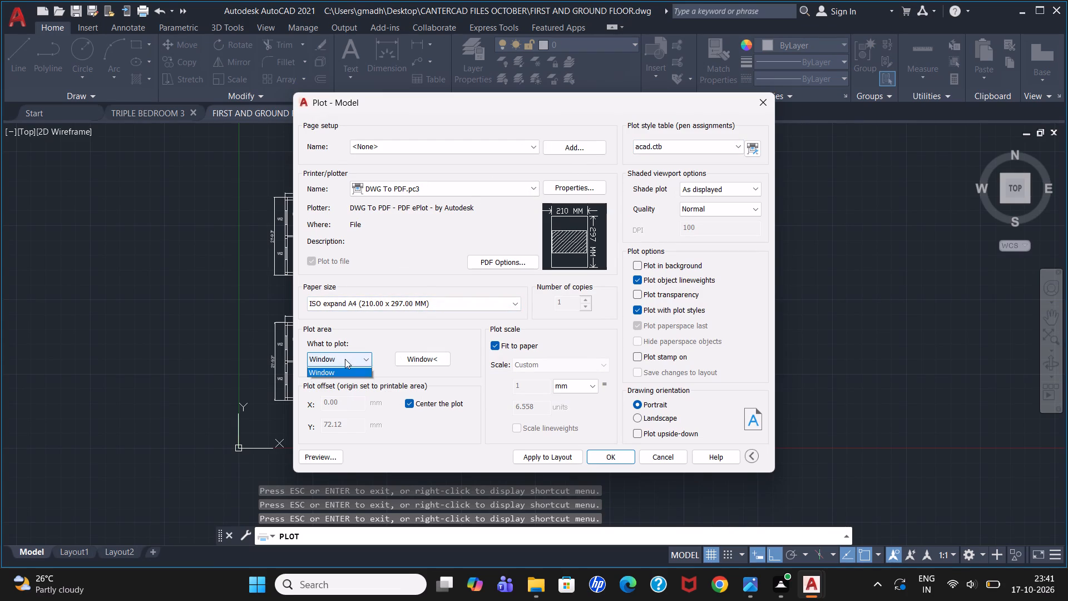
{"action": "left_click", "coordinate": [763, 102]}
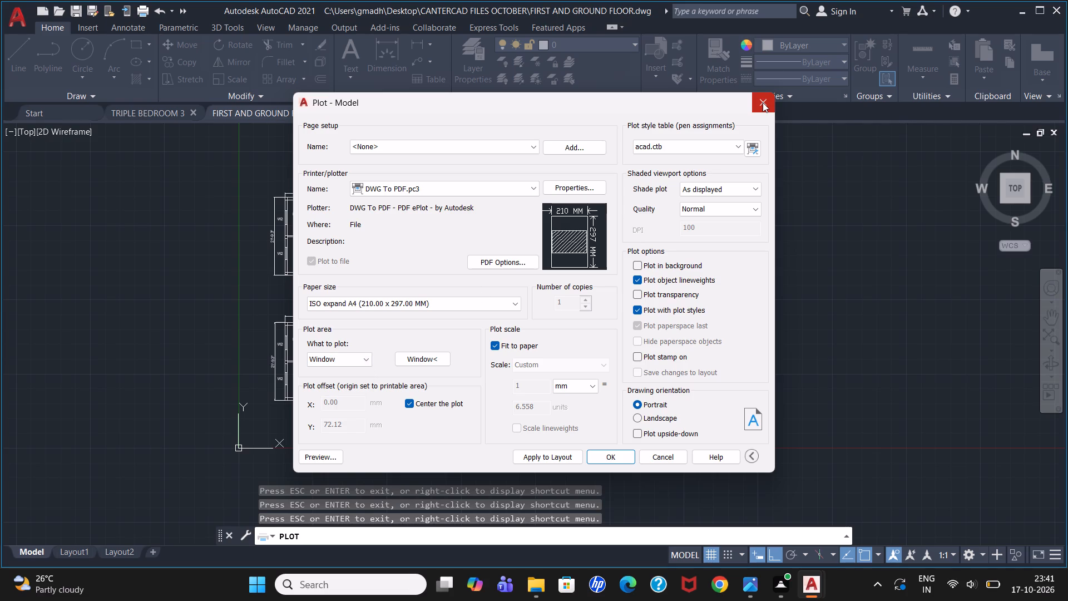
{"action": "left_click", "coordinate": [660, 455]}
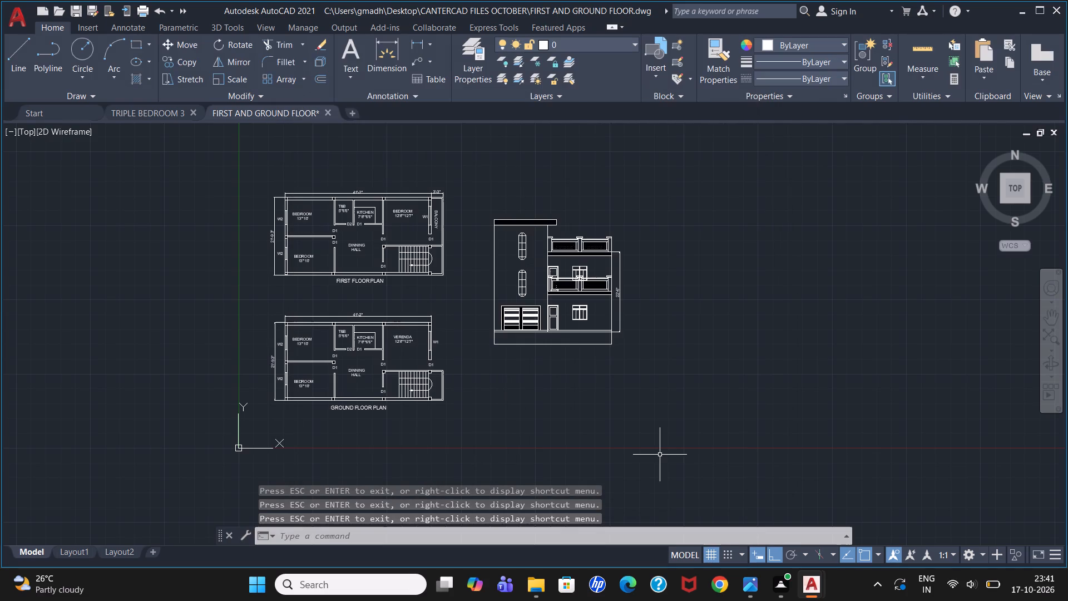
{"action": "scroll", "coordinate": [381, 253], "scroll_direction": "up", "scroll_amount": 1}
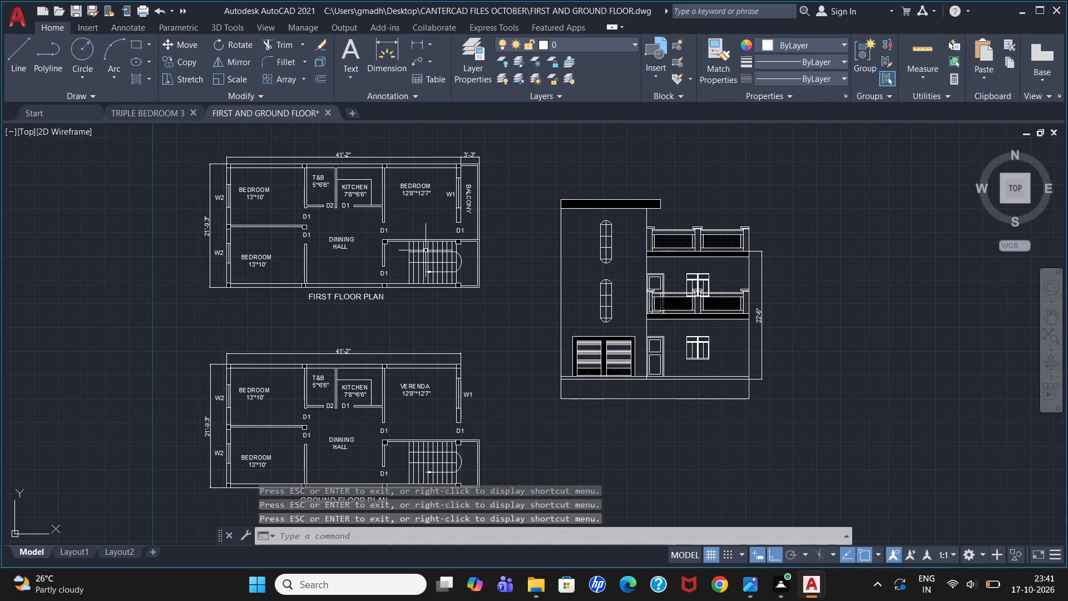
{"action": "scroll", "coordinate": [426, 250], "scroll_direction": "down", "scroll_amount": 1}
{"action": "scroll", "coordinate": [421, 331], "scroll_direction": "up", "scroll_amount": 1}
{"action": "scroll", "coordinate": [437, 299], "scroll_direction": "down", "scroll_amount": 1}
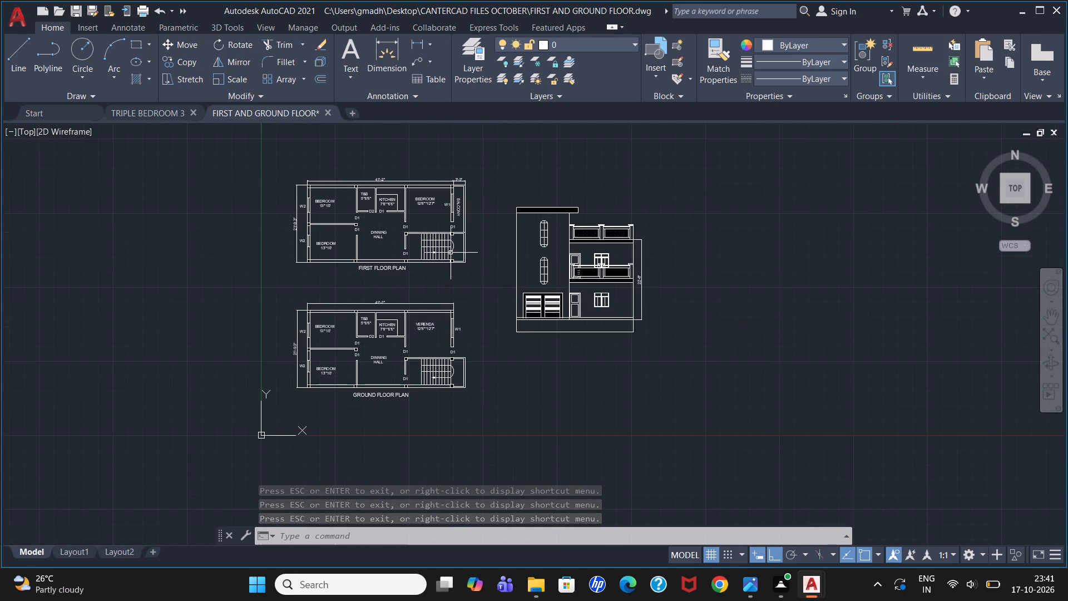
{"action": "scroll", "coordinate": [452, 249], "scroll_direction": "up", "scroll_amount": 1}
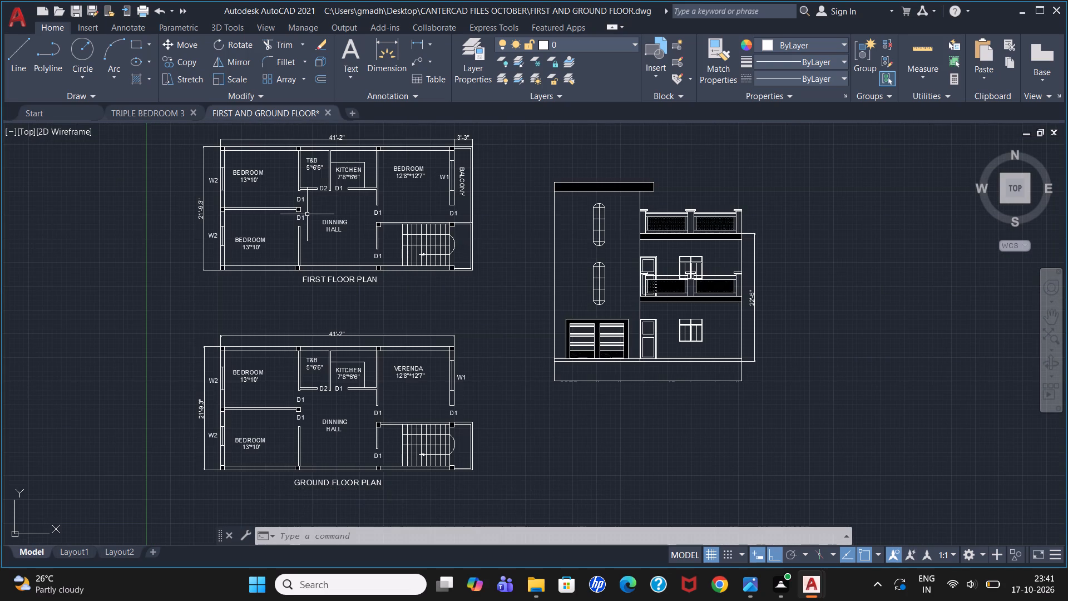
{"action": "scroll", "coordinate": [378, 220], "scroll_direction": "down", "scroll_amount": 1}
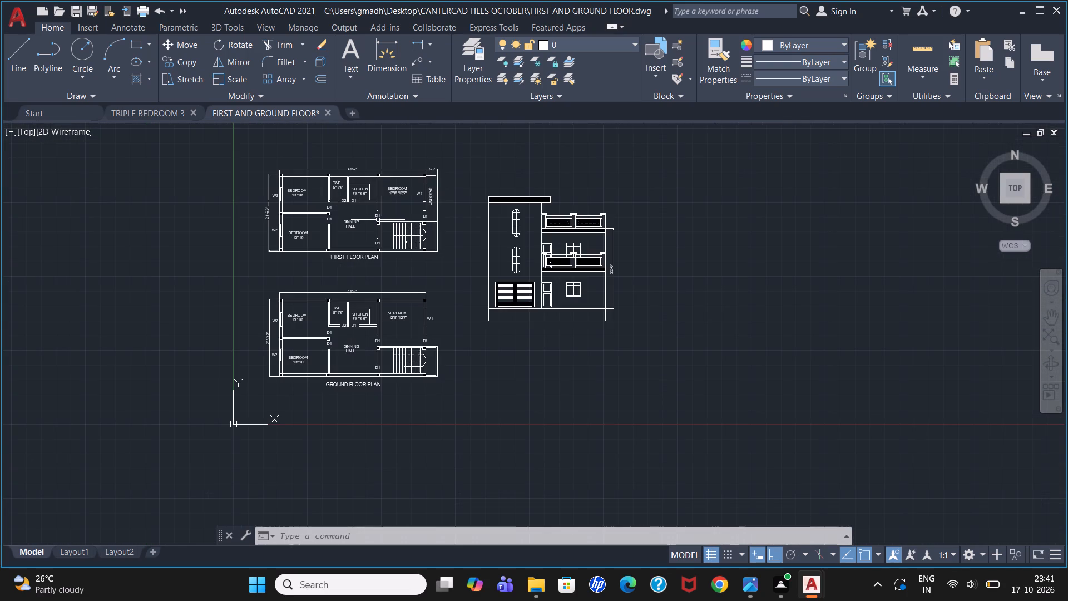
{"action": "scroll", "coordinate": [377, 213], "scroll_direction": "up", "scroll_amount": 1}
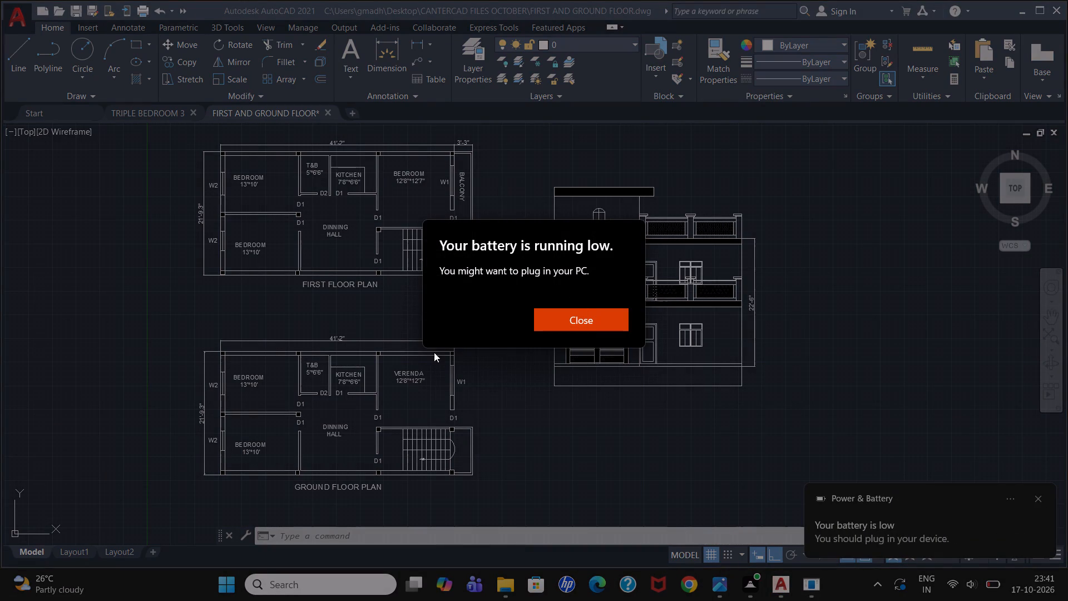
Dismiss the low-battery alert.
{"action": "left_click", "coordinate": [581, 318]}
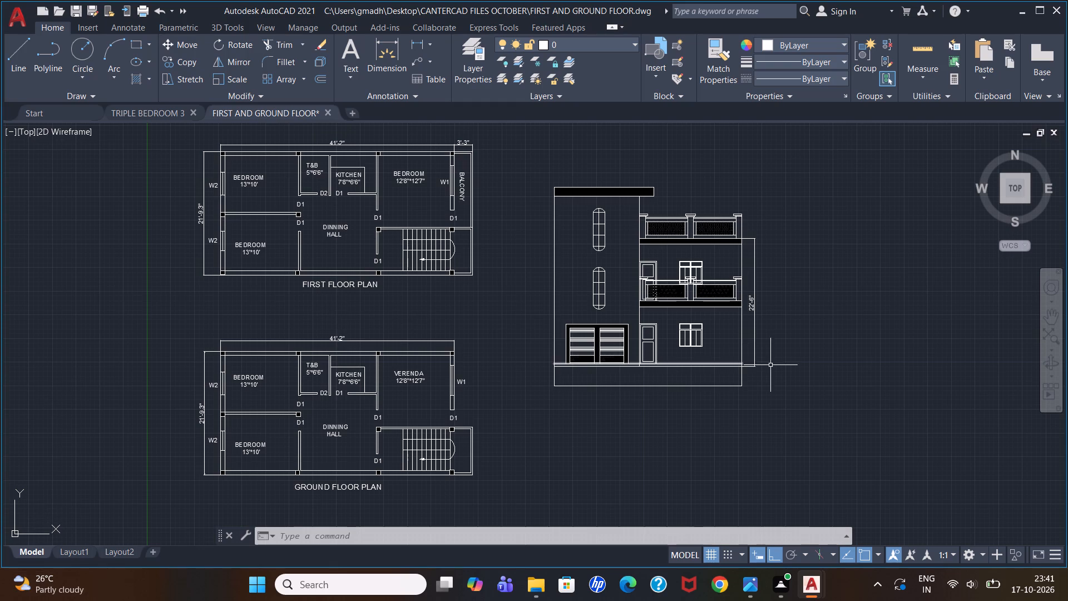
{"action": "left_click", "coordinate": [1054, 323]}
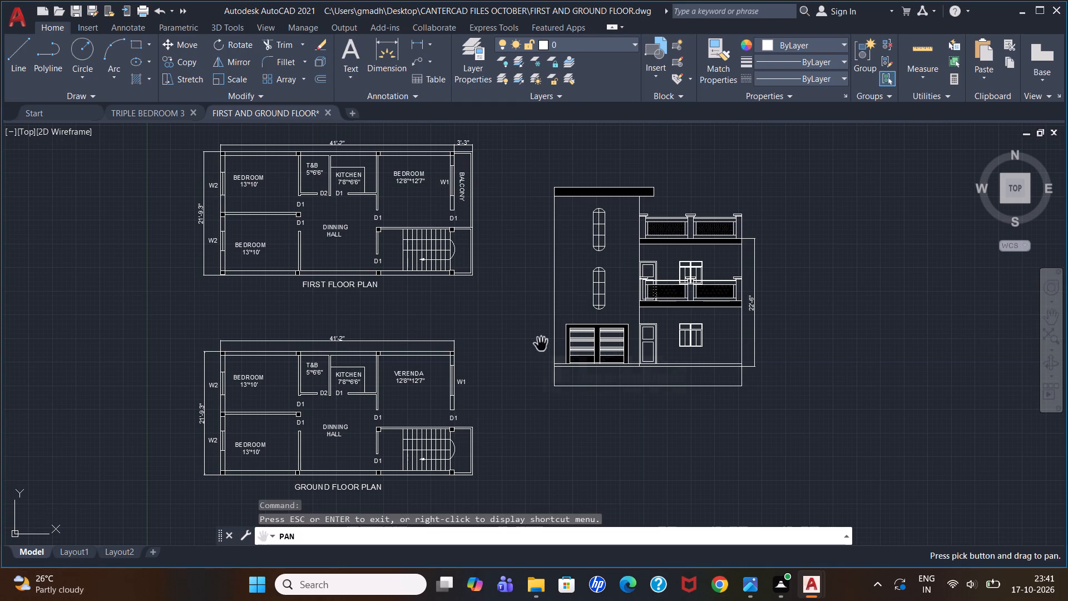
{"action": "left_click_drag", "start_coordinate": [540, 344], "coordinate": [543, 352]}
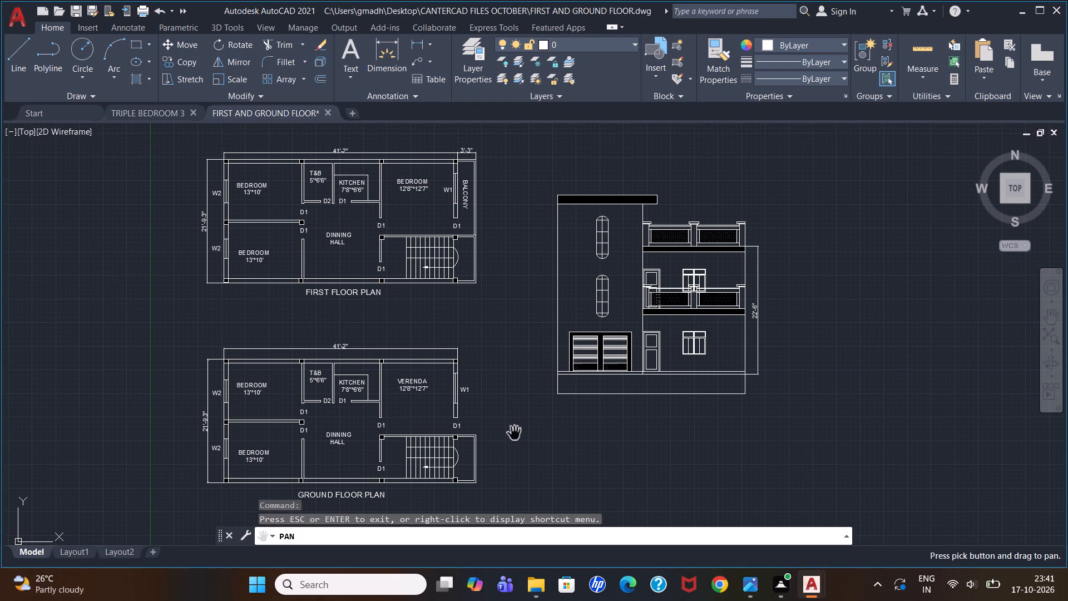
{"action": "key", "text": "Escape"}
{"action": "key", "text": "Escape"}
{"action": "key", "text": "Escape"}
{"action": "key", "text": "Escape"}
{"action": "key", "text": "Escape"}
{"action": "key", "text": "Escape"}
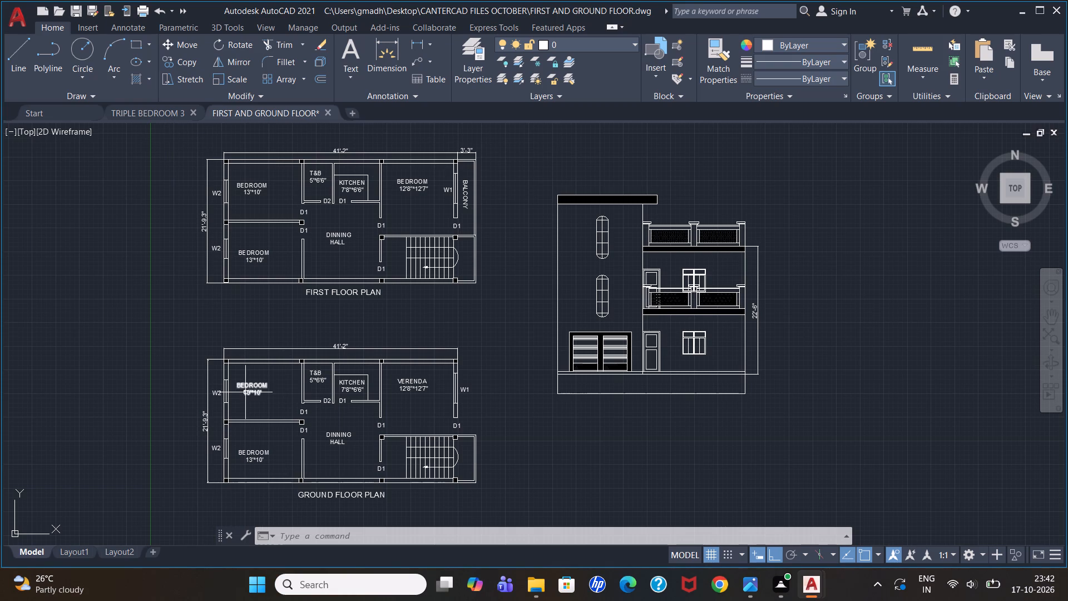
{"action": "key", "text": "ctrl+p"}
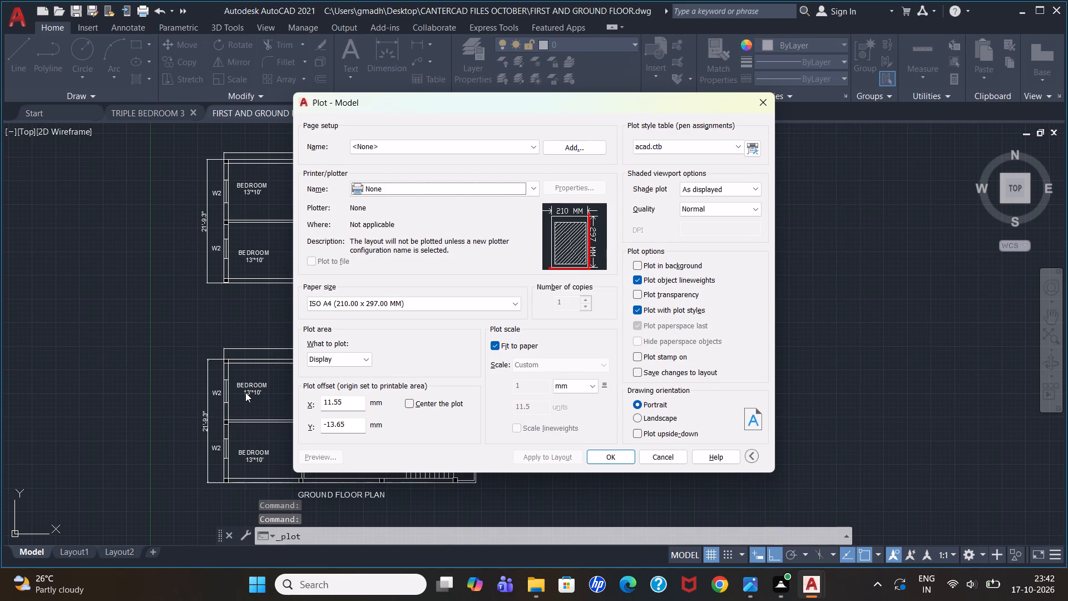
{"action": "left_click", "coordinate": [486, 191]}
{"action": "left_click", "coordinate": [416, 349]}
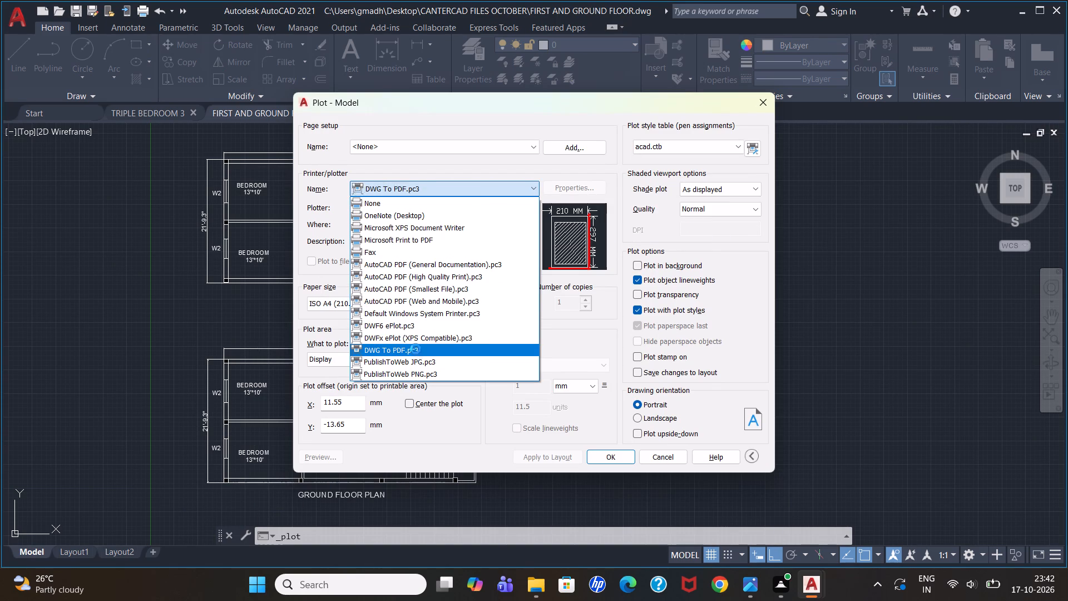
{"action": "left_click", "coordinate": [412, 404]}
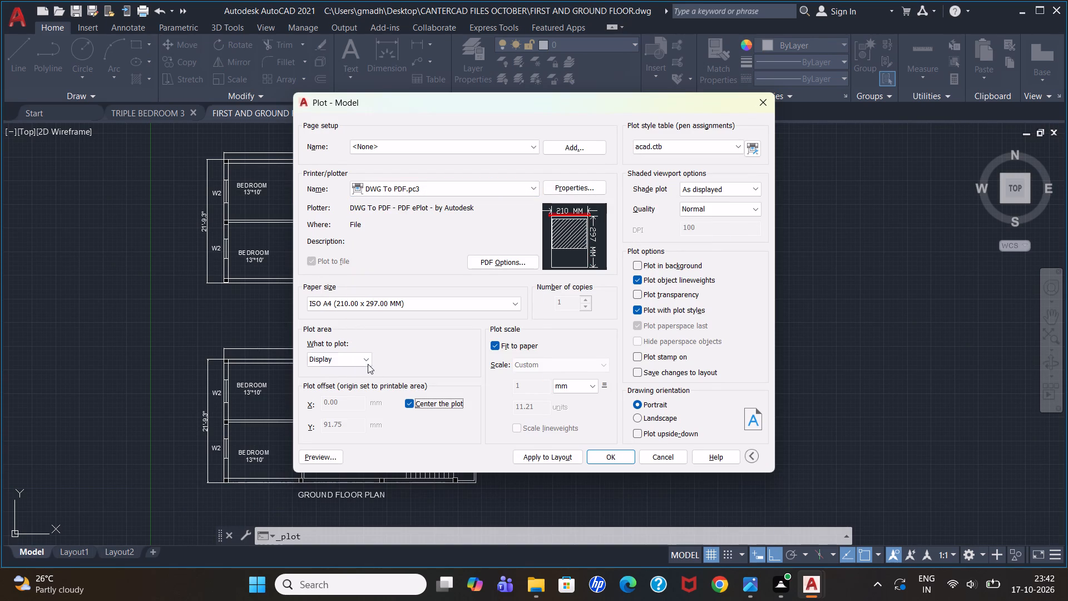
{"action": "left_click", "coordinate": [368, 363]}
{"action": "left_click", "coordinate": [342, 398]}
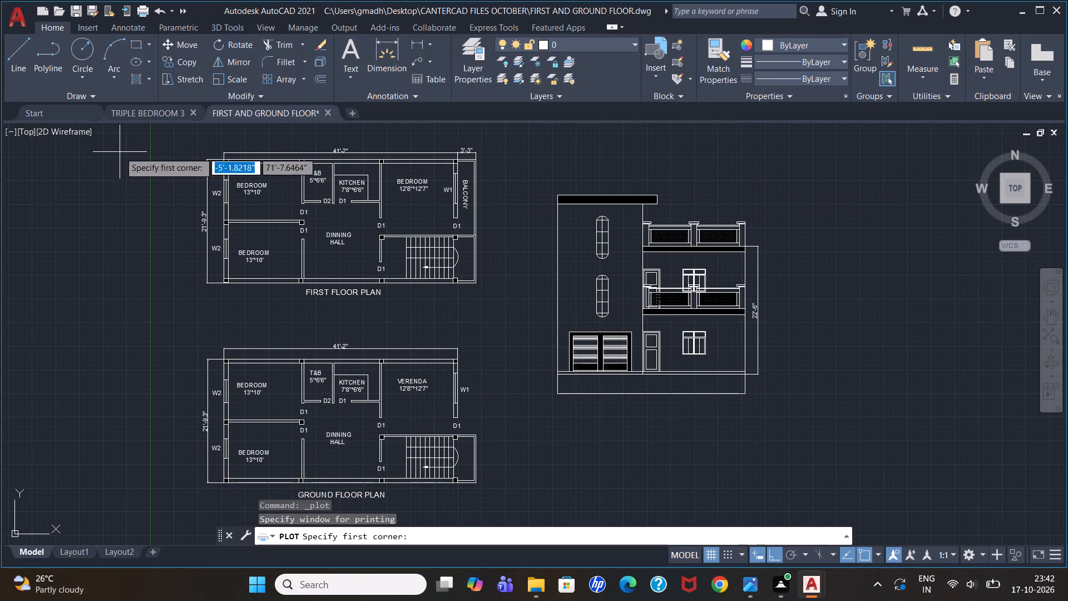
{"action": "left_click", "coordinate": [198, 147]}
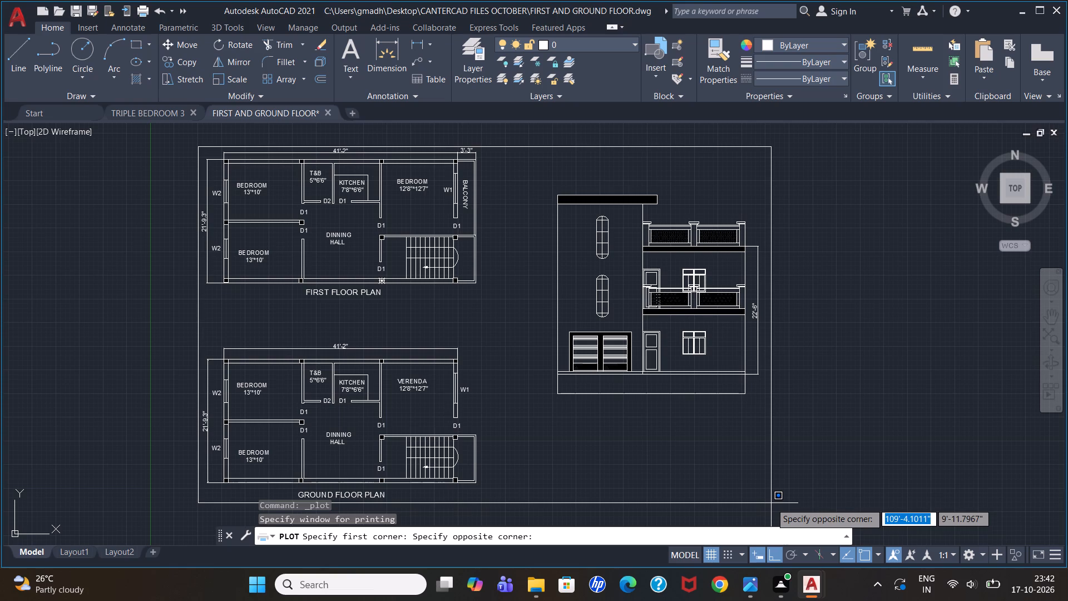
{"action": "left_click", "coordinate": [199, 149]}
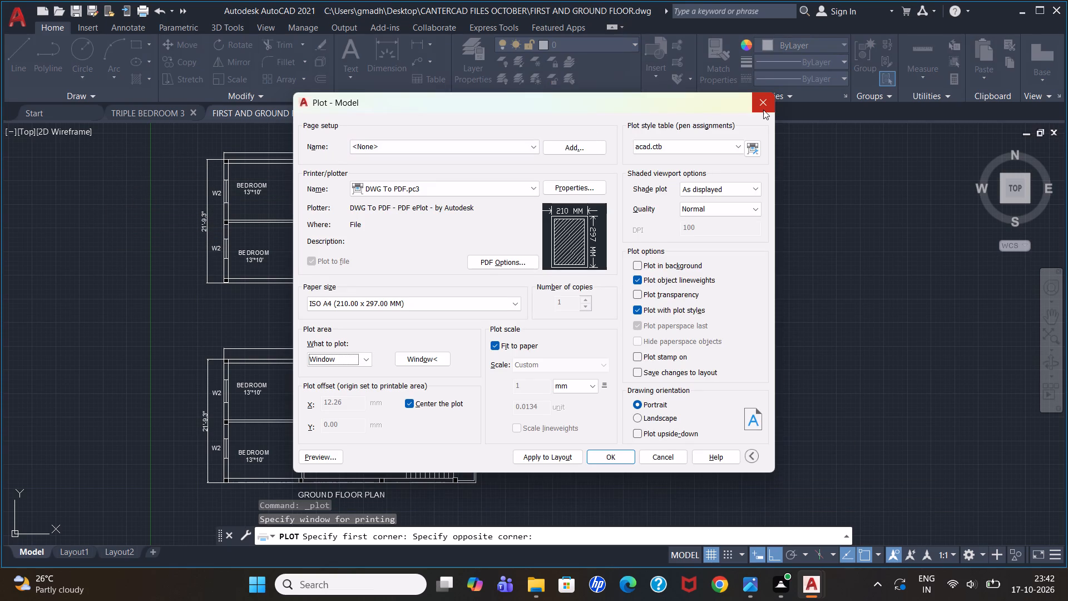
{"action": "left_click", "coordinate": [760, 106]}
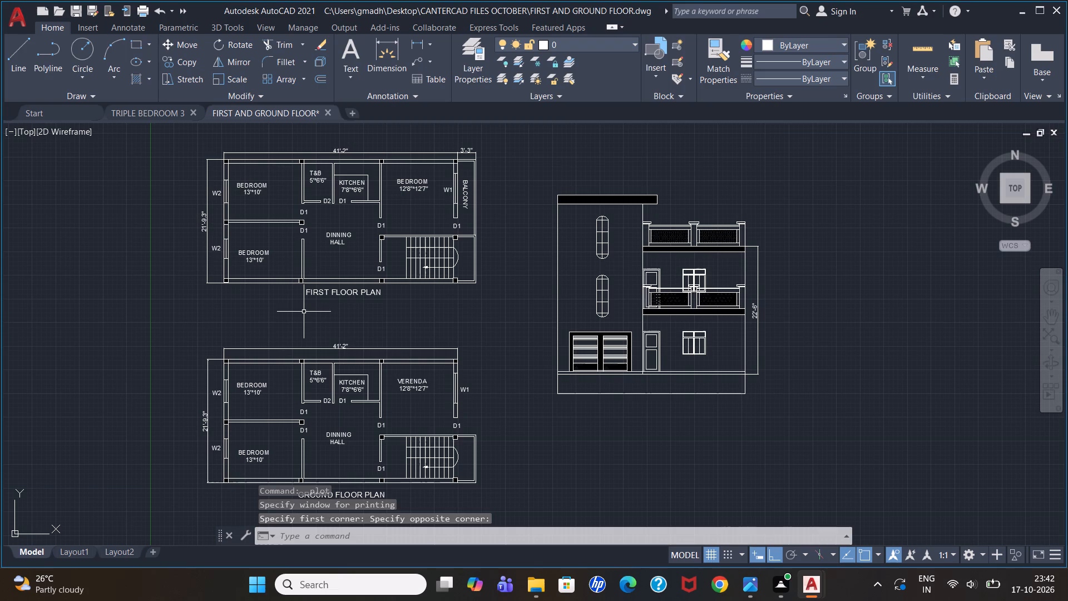
Start a plot with DWG To PDF.pc3, choose the raster image quality in the PDF options, and apply the change to the current plot only.
{"action": "key", "text": "ctrl+p"}
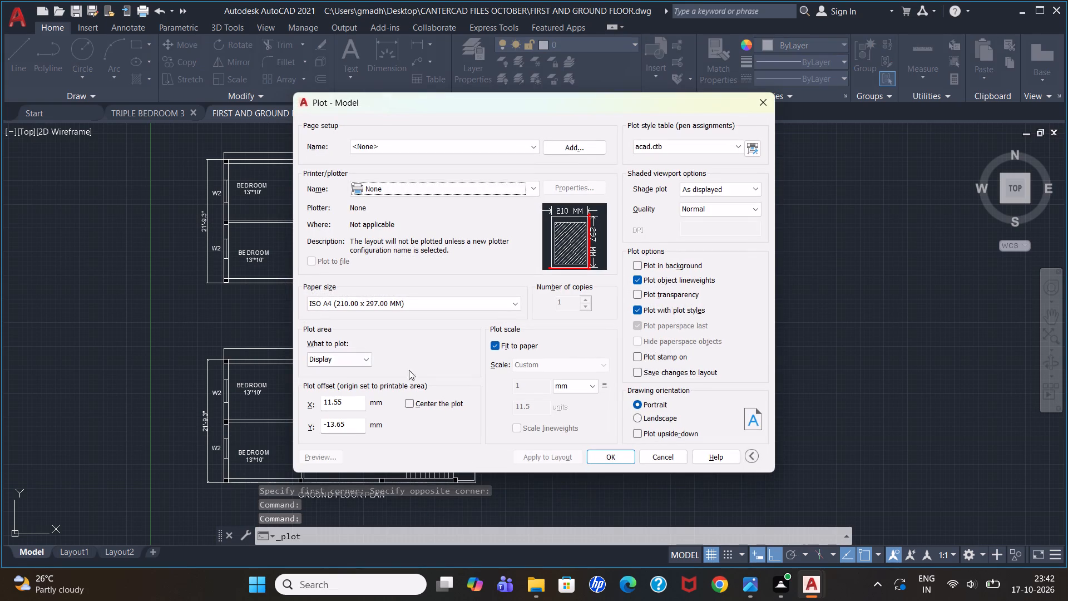
{"action": "left_click", "coordinate": [422, 191]}
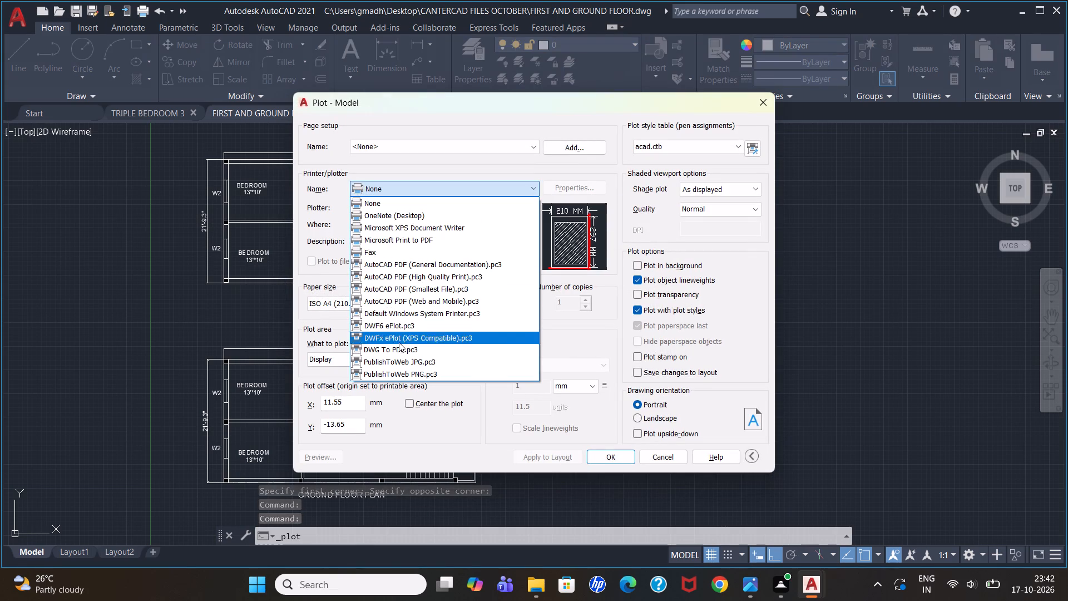
{"action": "left_click", "coordinate": [405, 348]}
{"action": "left_click", "coordinate": [510, 263]}
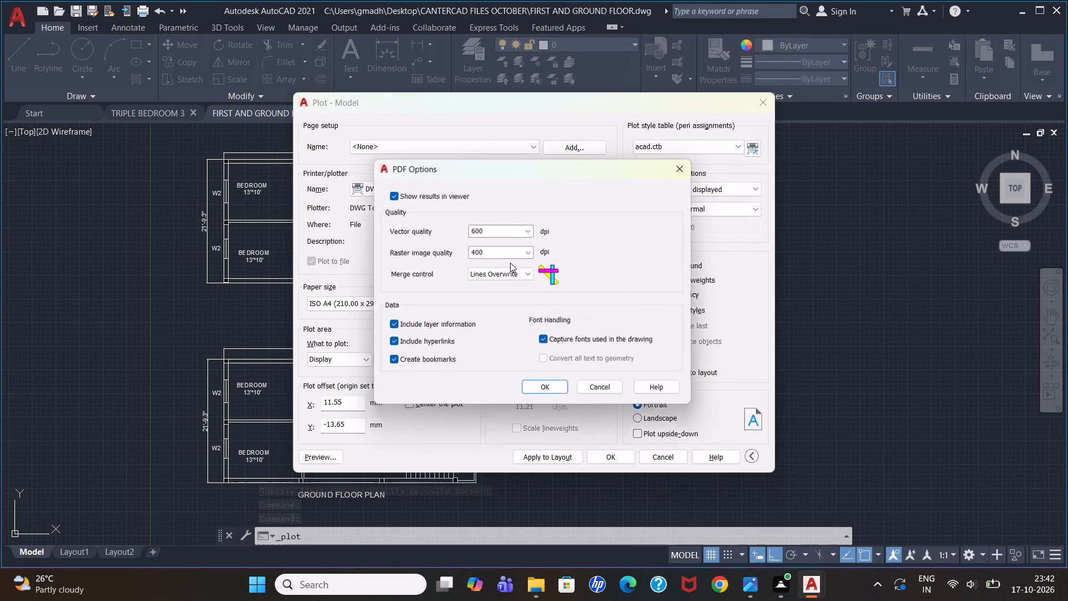
{"action": "left_click", "coordinate": [511, 256]}
{"action": "left_click", "coordinate": [532, 255]}
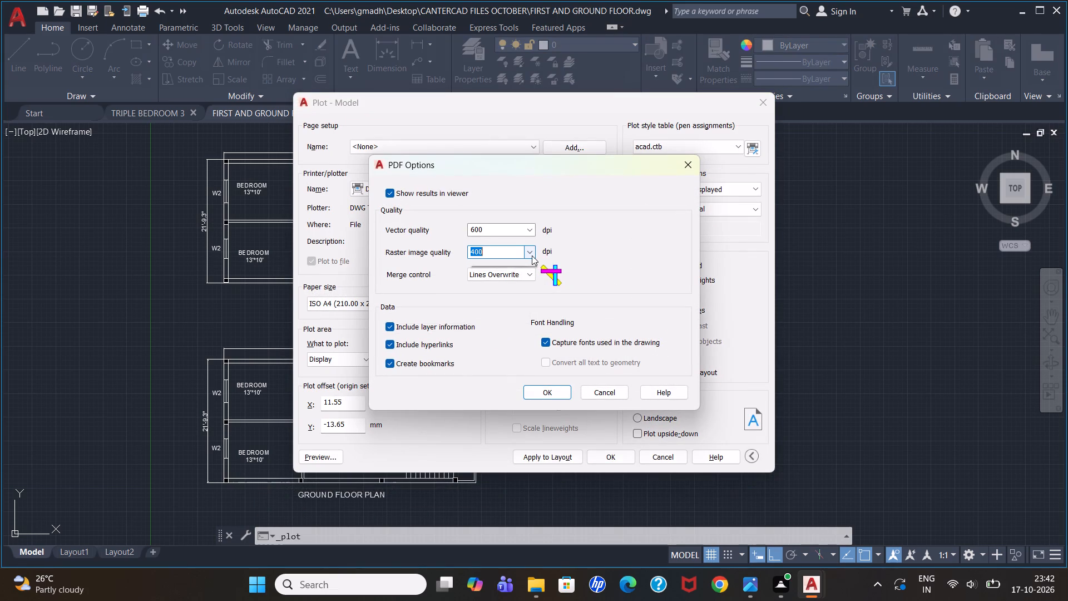
{"action": "left_click", "coordinate": [500, 334]}
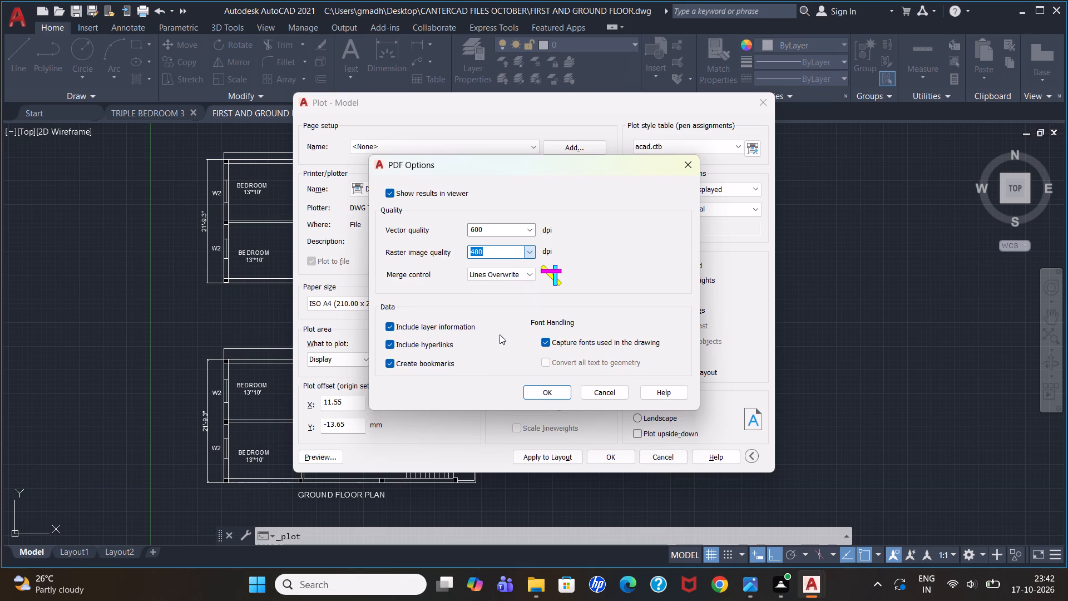
{"action": "left_click", "coordinate": [546, 394]}
{"action": "left_click", "coordinate": [518, 340]}
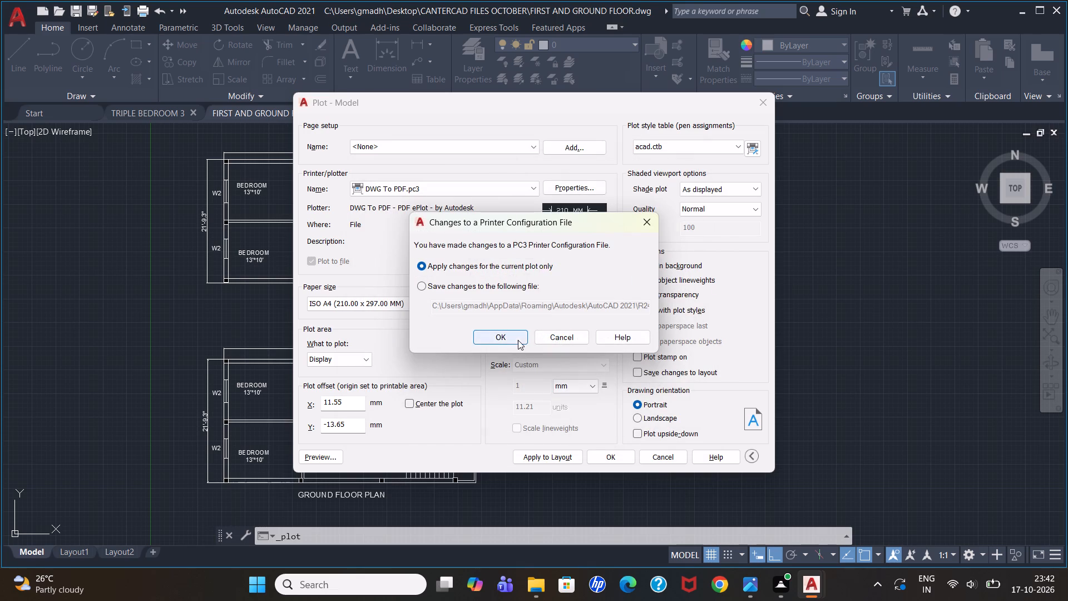
Set the plot area to a window enclosing both floor plans and the front elevation, and centre the plot.
{"action": "left_click", "coordinate": [355, 362]}
{"action": "left_click", "coordinate": [348, 396]}
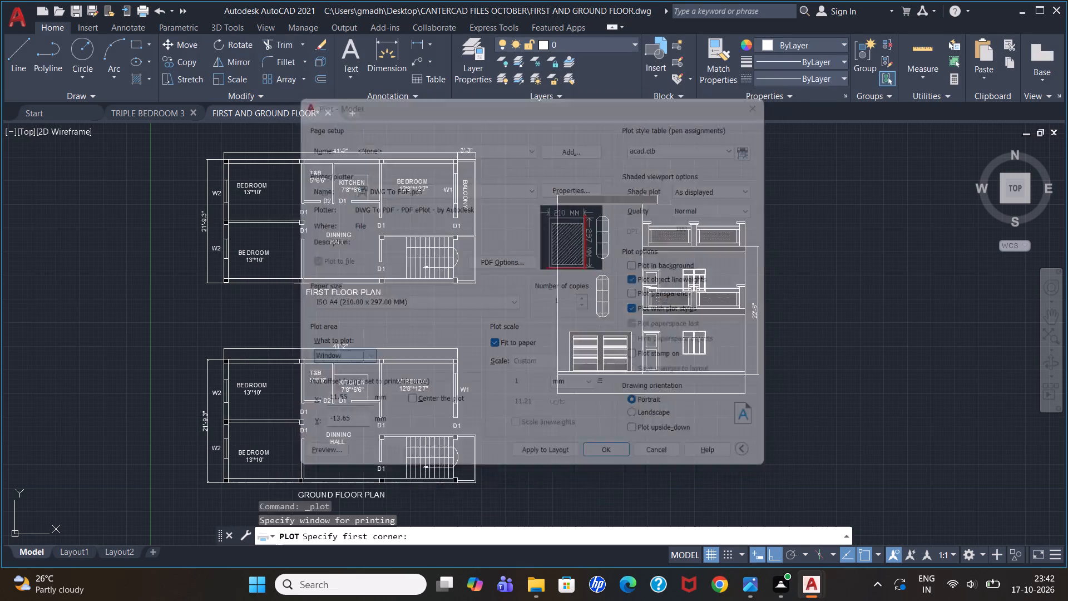
{"action": "left_click", "coordinate": [193, 131]}
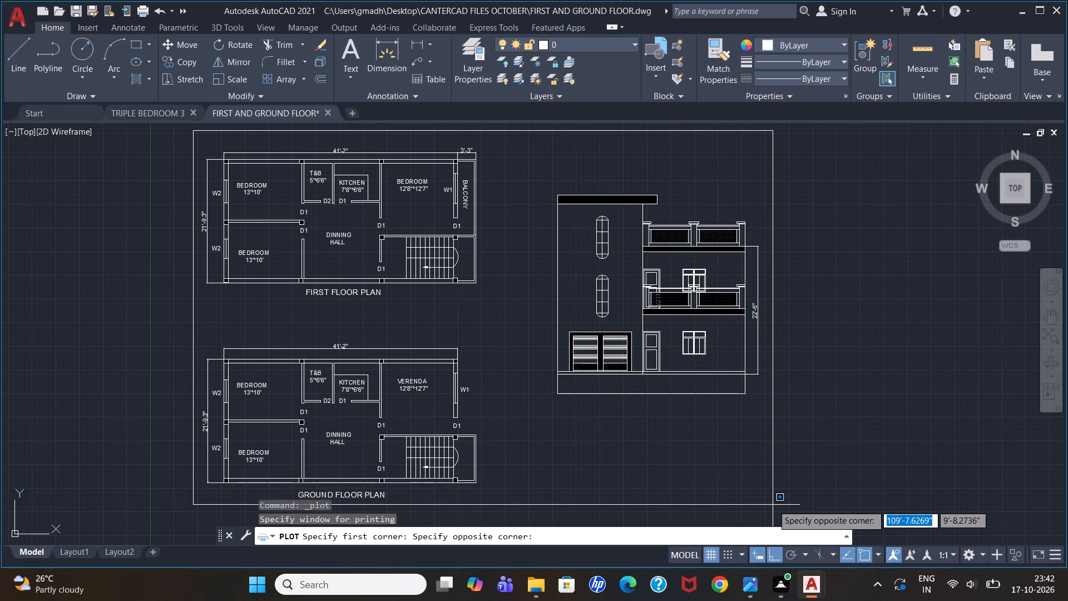
{"action": "left_click", "coordinate": [773, 505]}
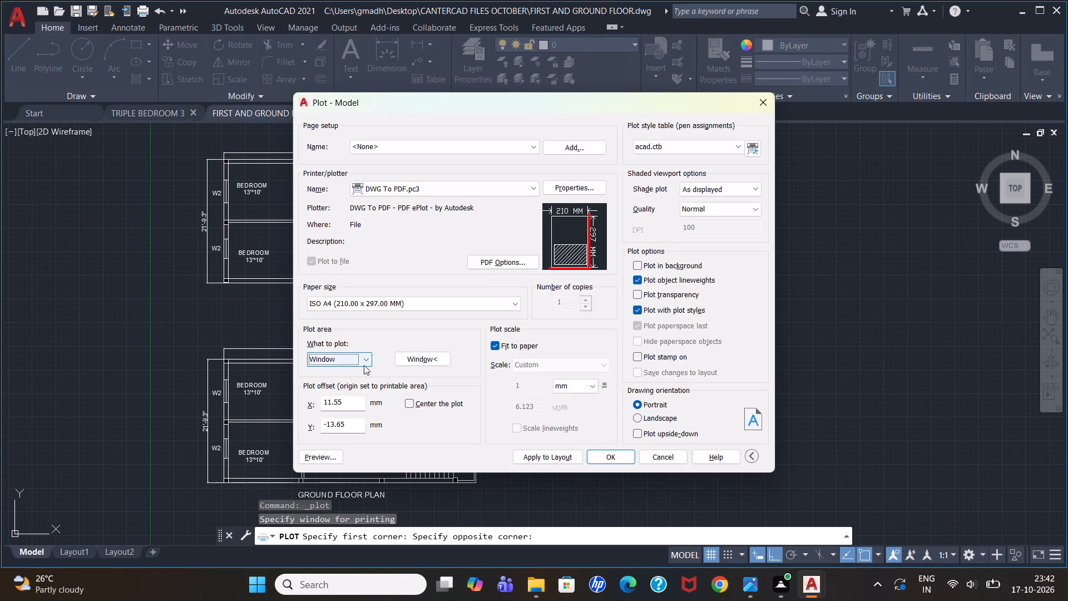
{"action": "left_click", "coordinate": [410, 406]}
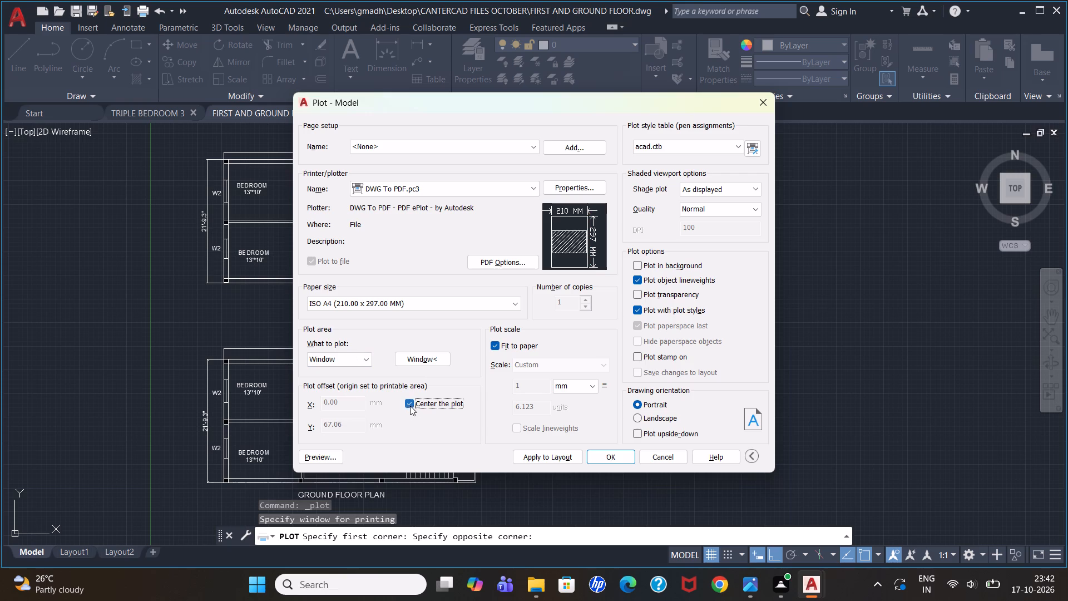
{"action": "left_click", "coordinate": [412, 403]}
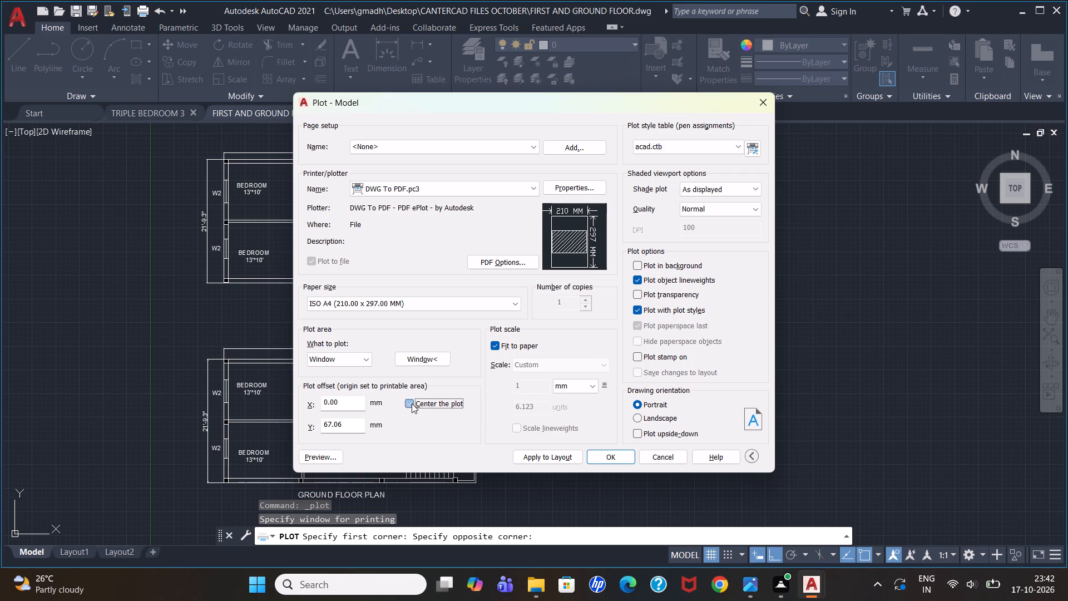
{"action": "left_click", "coordinate": [412, 403]}
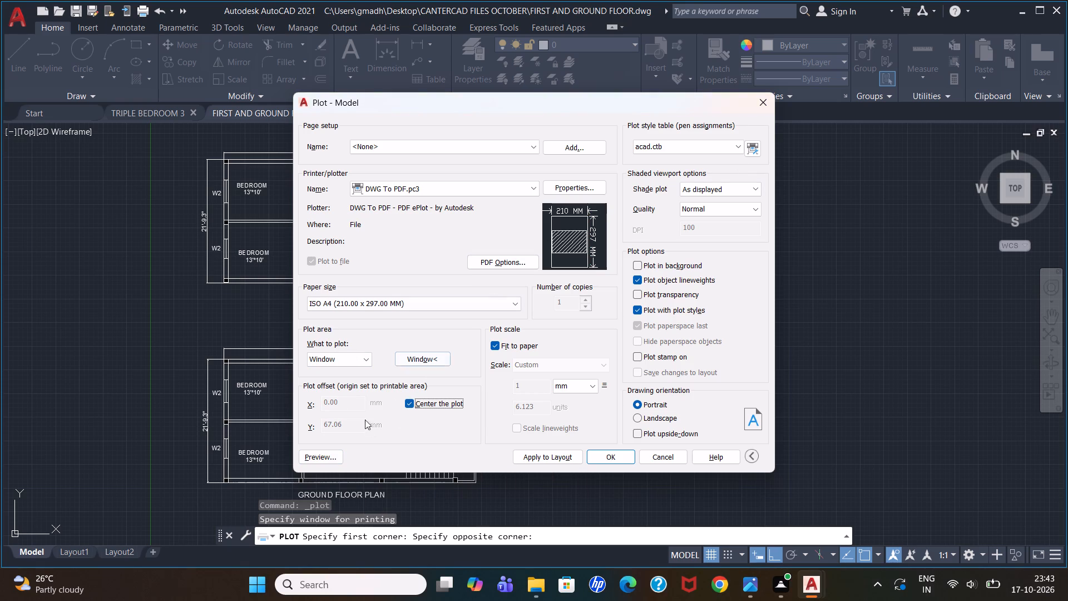
Preview the plot, examine how the floor plans and elevation sit on the A4 portrait page, and close the preview.
{"action": "left_click", "coordinate": [328, 456]}
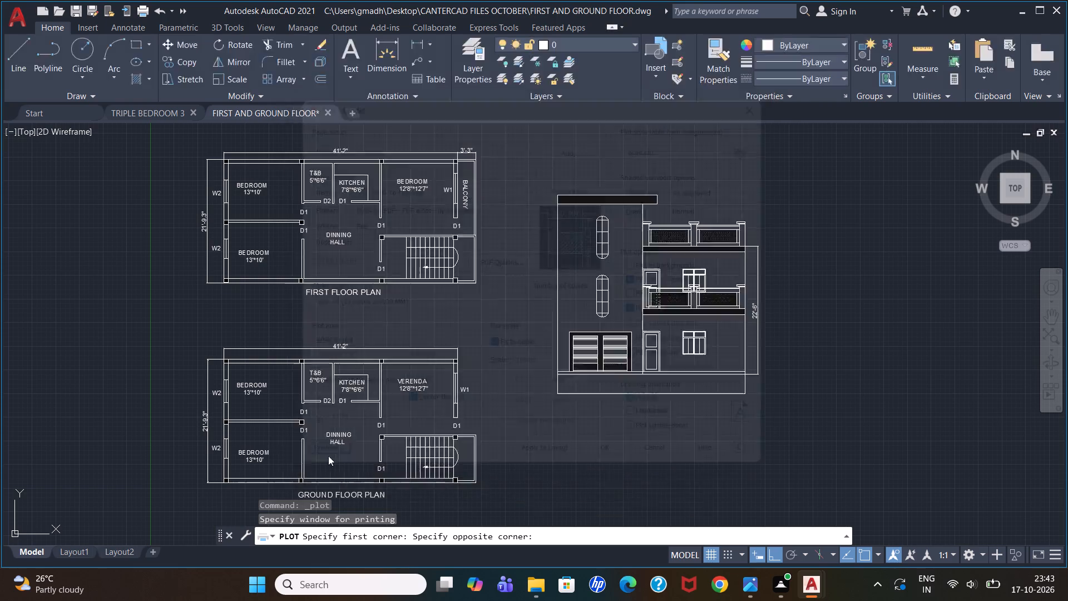
{"action": "scroll", "coordinate": [592, 302], "scroll_direction": "up", "scroll_amount": 2}
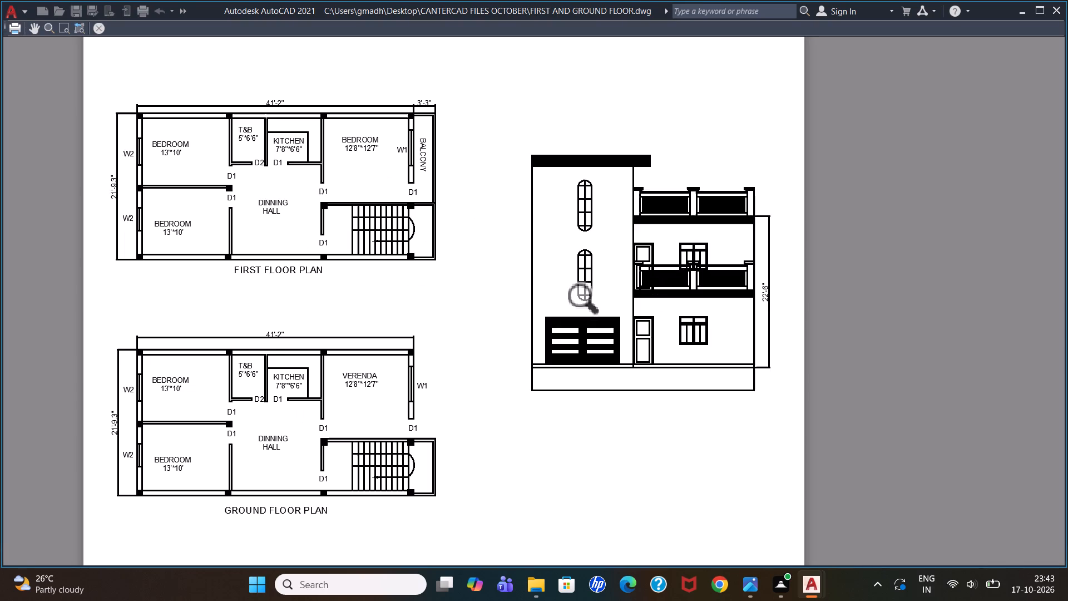
{"action": "scroll", "coordinate": [595, 309], "scroll_direction": "down", "scroll_amount": 2}
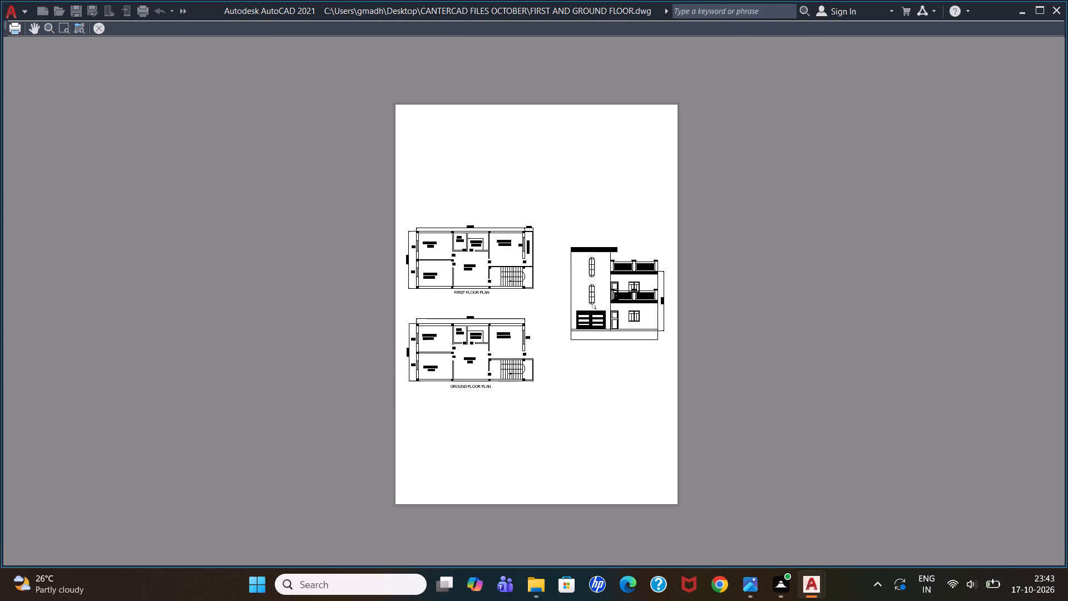
{"action": "left_click", "coordinate": [102, 26]}
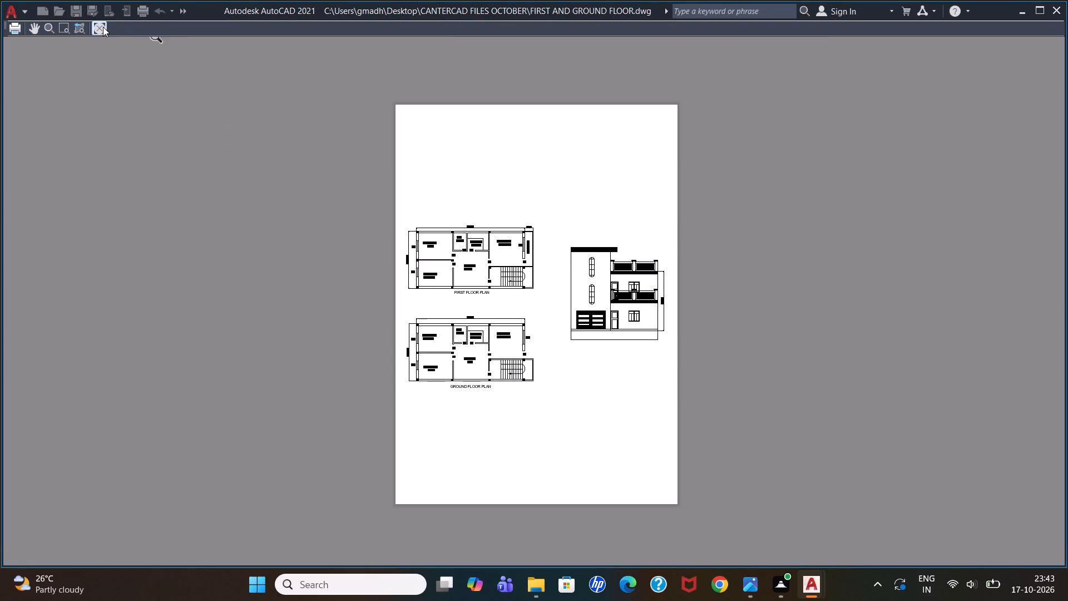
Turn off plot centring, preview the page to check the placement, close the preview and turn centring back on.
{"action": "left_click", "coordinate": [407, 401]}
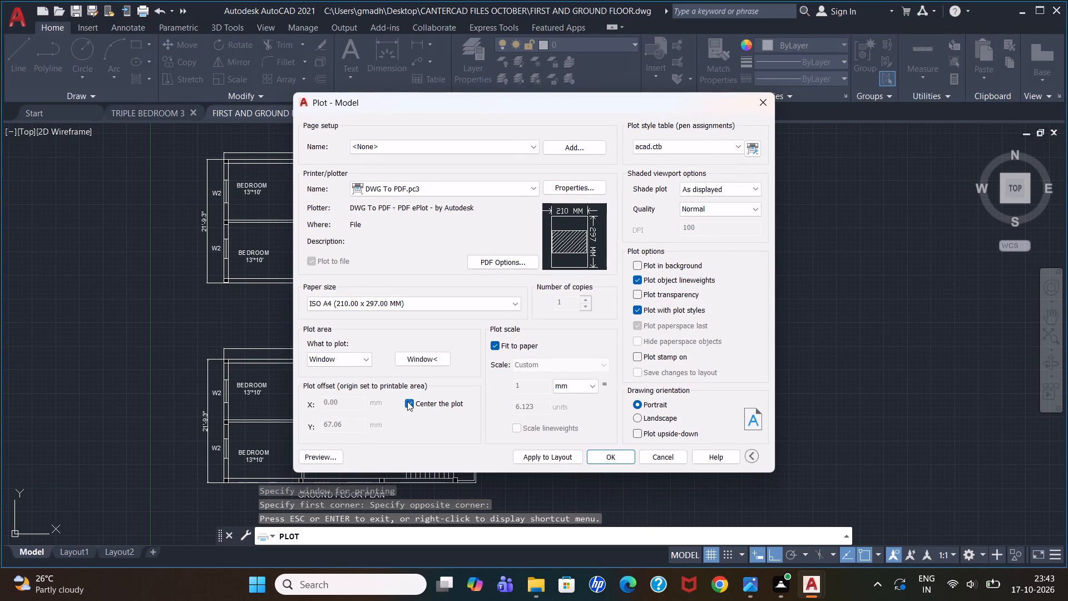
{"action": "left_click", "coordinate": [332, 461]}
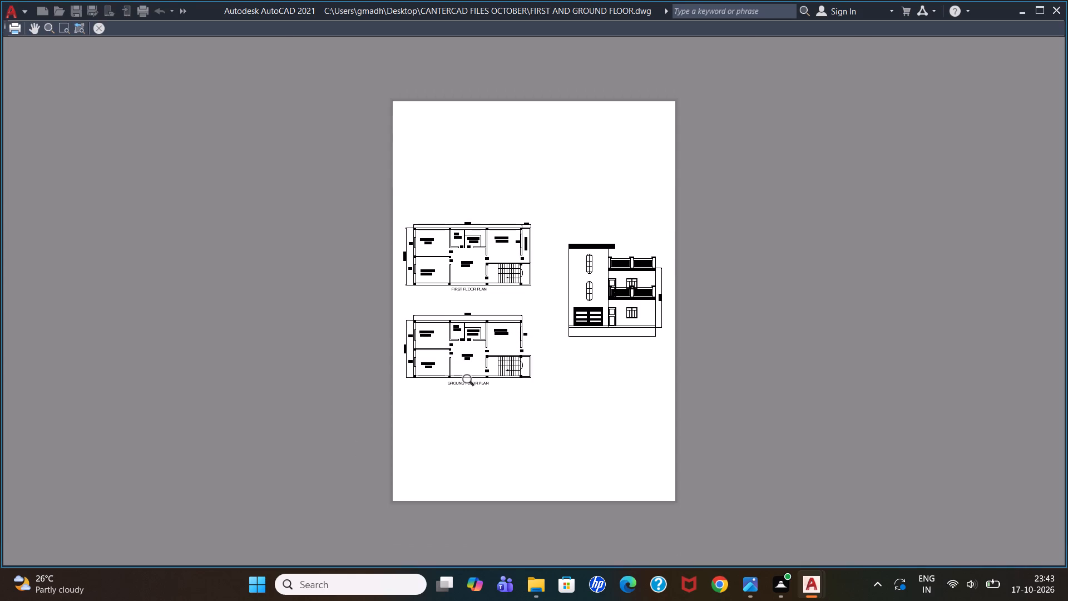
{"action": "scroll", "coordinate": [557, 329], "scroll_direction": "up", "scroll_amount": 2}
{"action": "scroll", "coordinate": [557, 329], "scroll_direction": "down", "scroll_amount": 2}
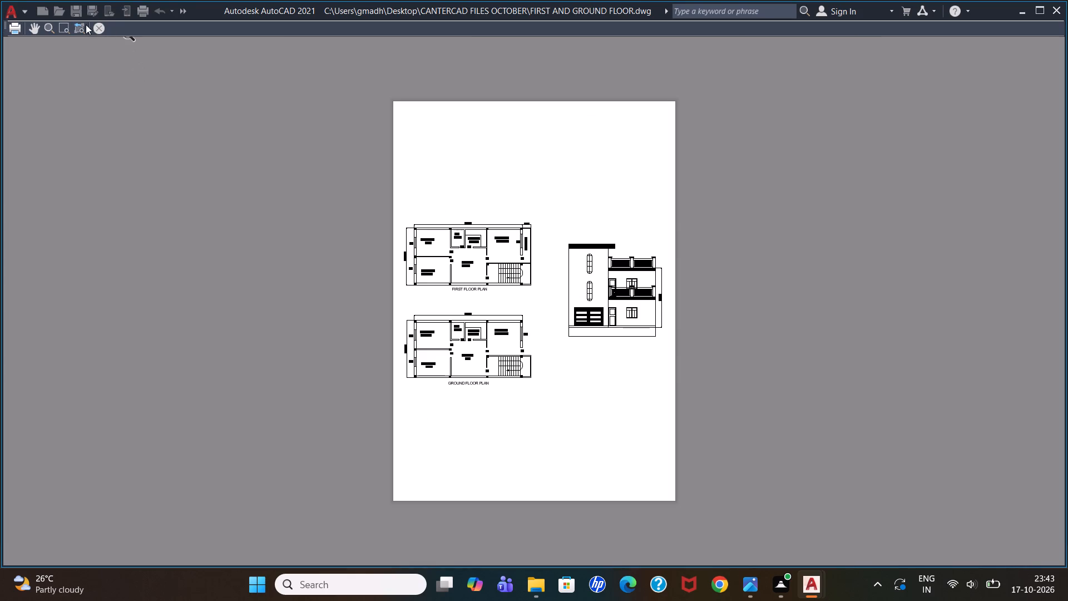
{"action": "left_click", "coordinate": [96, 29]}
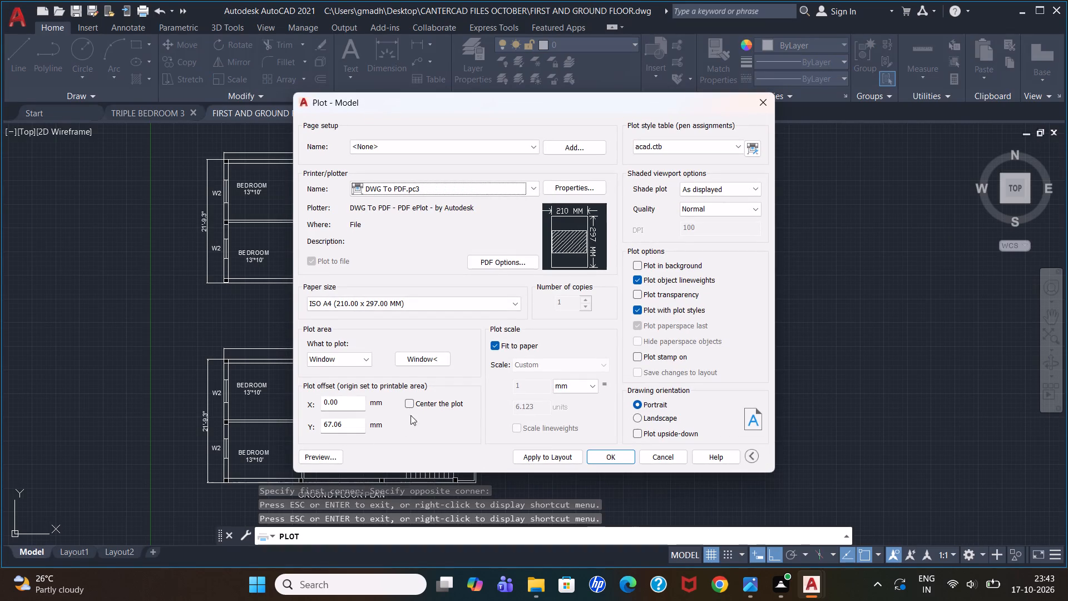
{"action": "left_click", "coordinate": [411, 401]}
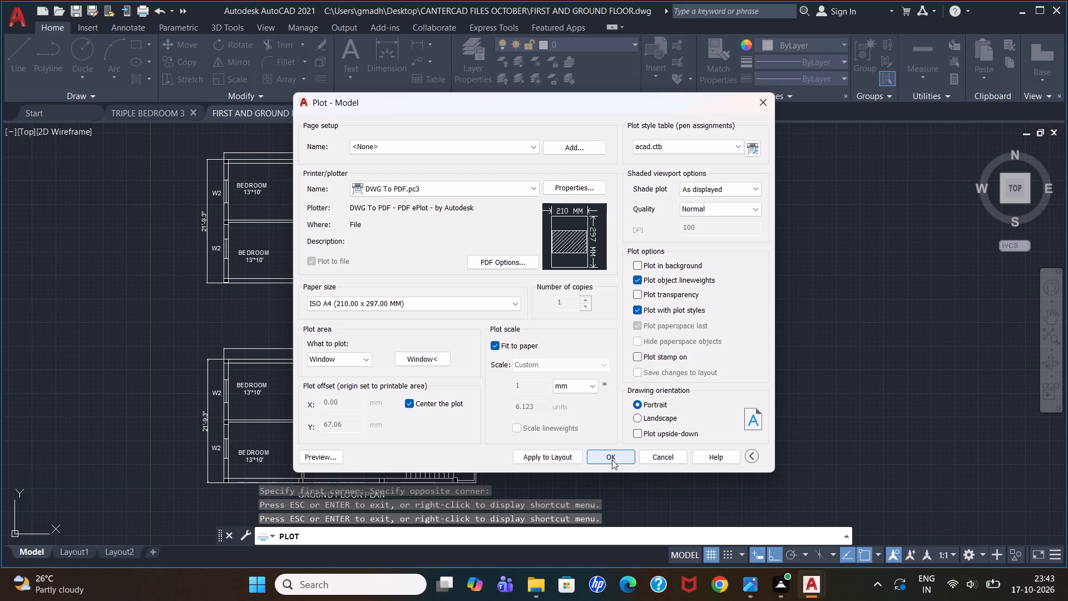
Plot the drawing to FIRST AND GROUND FLOOR-Model.pdf in the CANTERCAD FILES OCTOBER folder on the Desktop.
{"action": "left_click", "coordinate": [612, 460]}
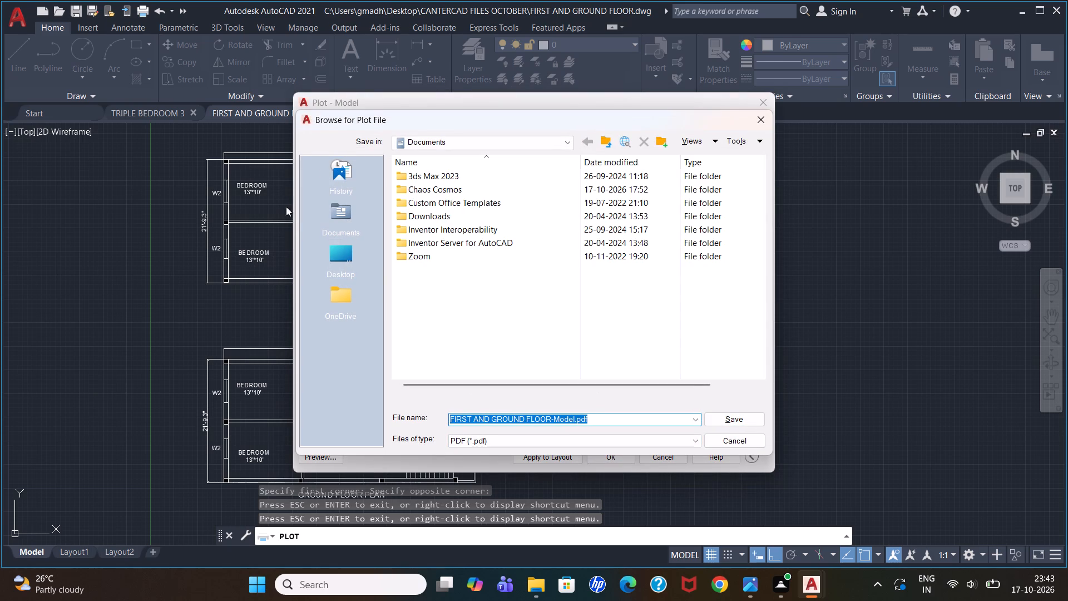
{"action": "left_click", "coordinate": [350, 257]}
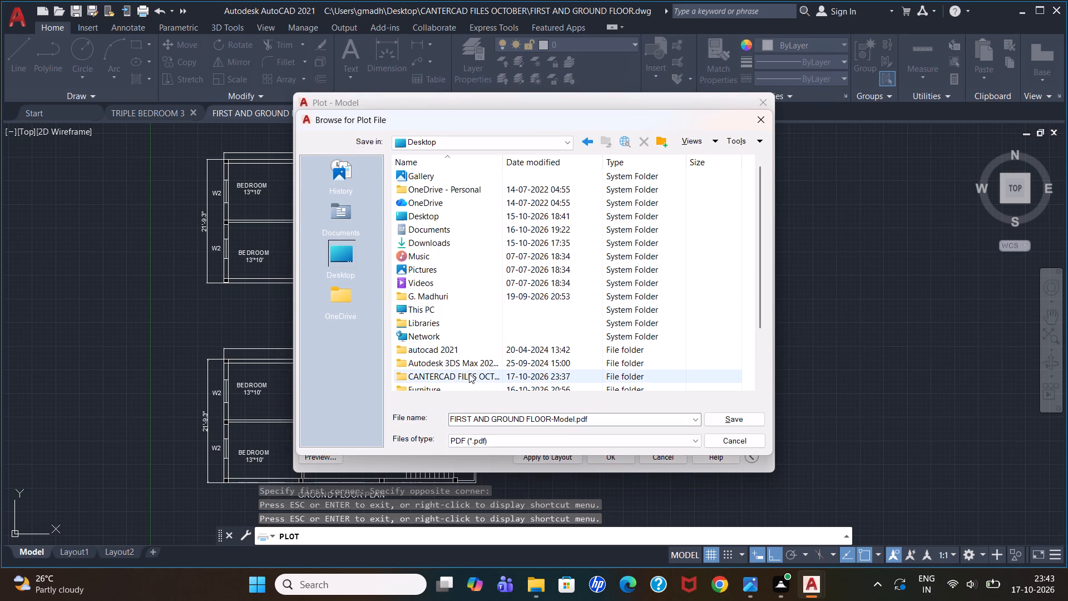
{"action": "left_click", "coordinate": [469, 373]}
{"action": "double_click", "coordinate": [469, 373]}
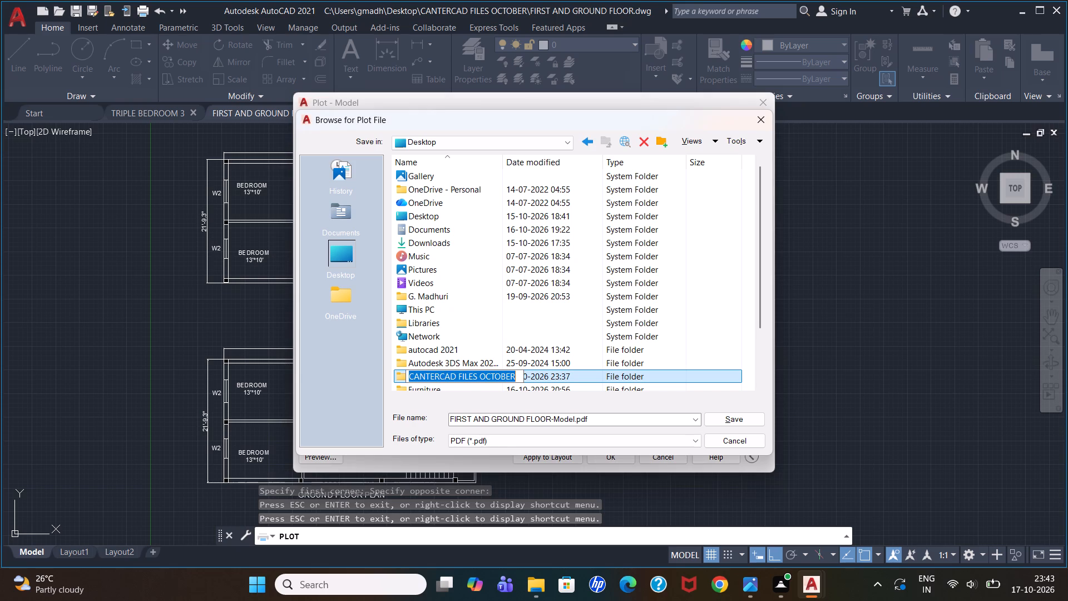
{"action": "left_click", "coordinate": [576, 377]}
{"action": "double_click", "coordinate": [576, 377]}
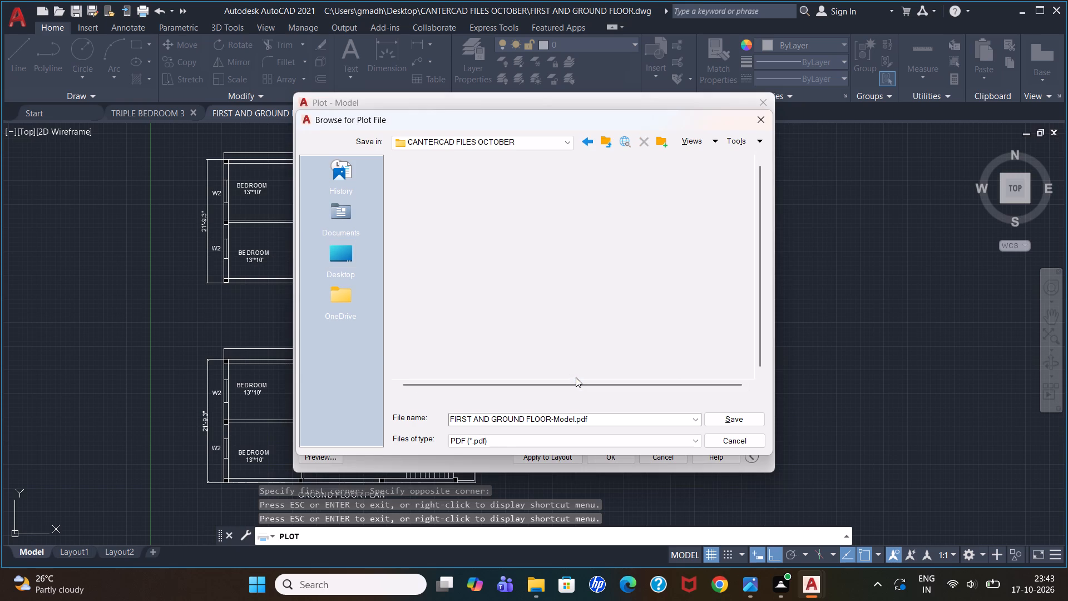
{"action": "left_click", "coordinate": [743, 419]}
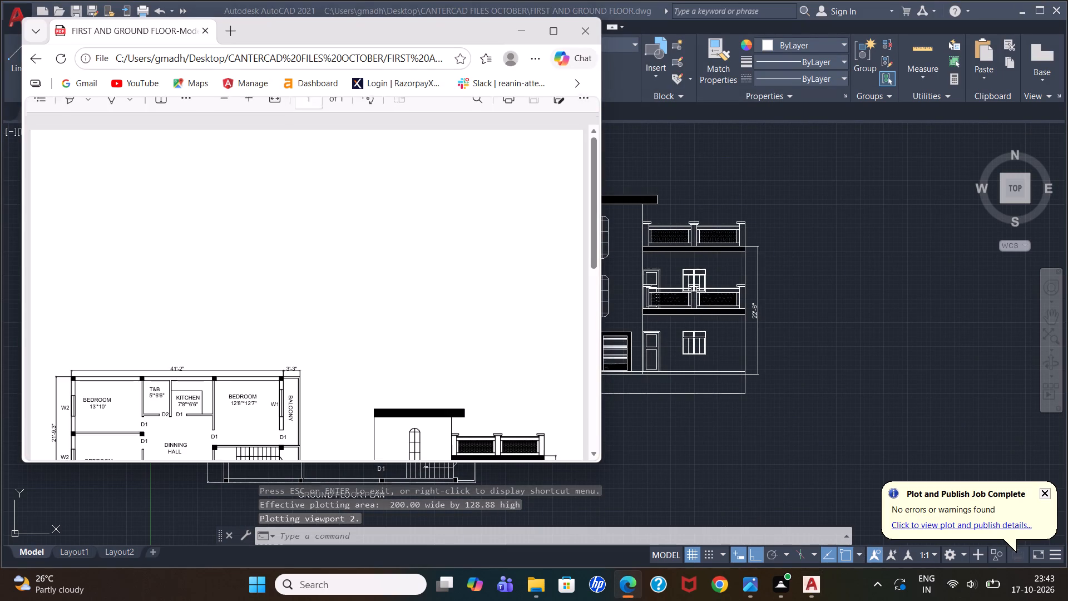
Check the floor plans and elevation in the plotted PDF in Microsoft Edge, and close its window.
{"action": "scroll", "coordinate": [320, 282], "scroll_direction": "down", "scroll_amount": 4}
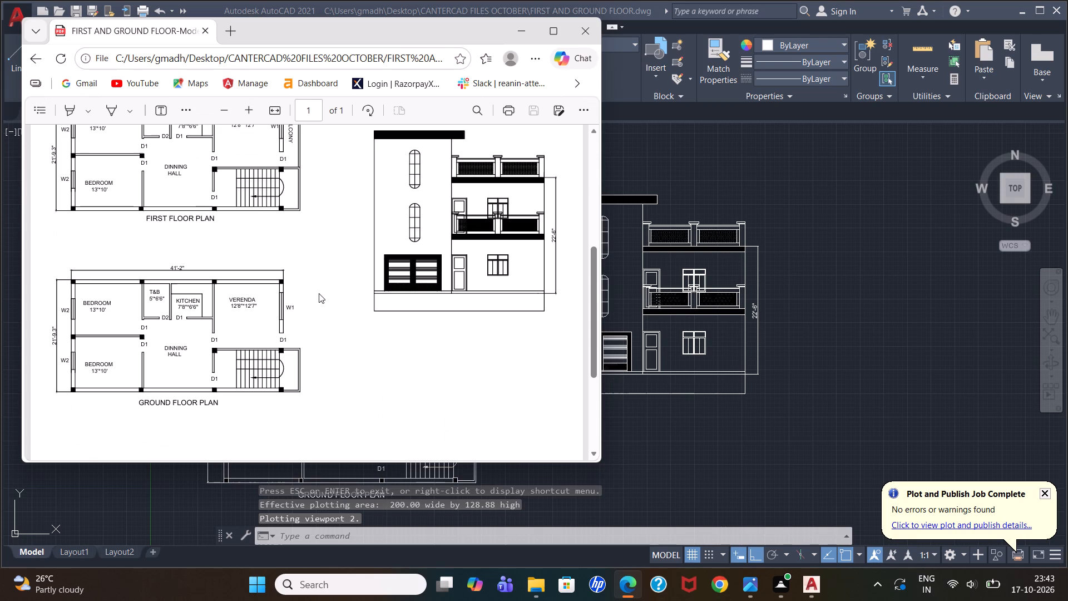
{"action": "left_click", "coordinate": [586, 33]}
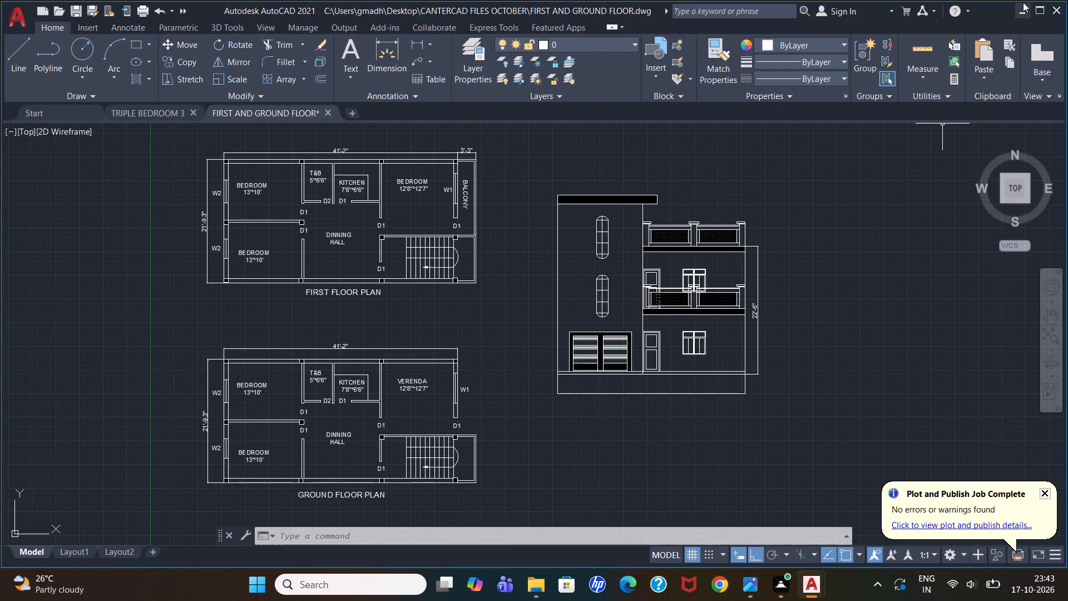